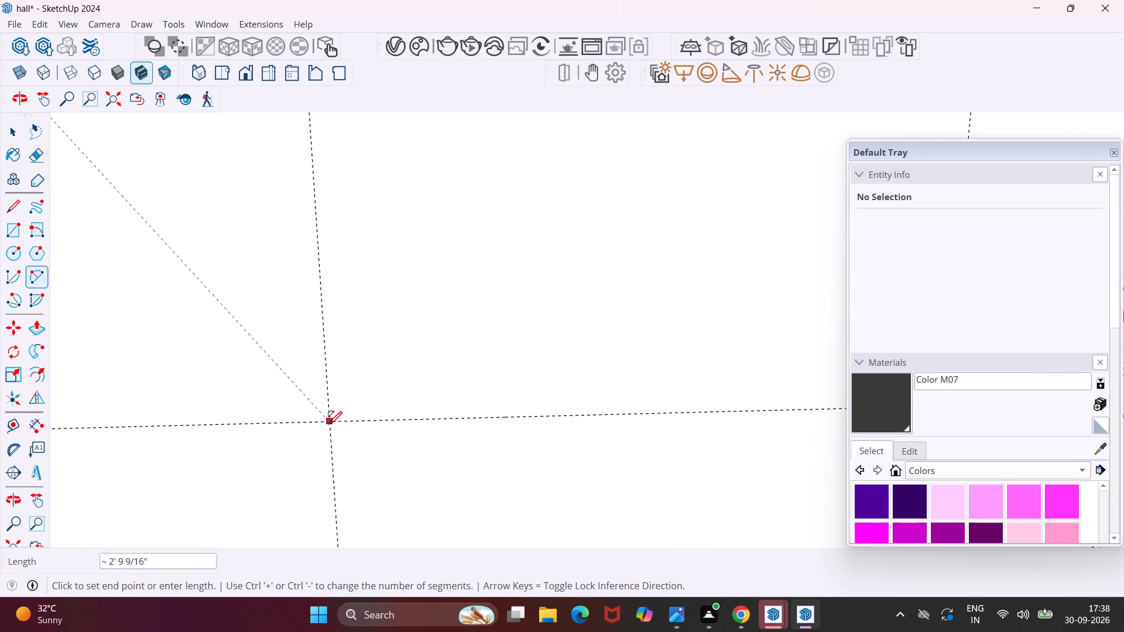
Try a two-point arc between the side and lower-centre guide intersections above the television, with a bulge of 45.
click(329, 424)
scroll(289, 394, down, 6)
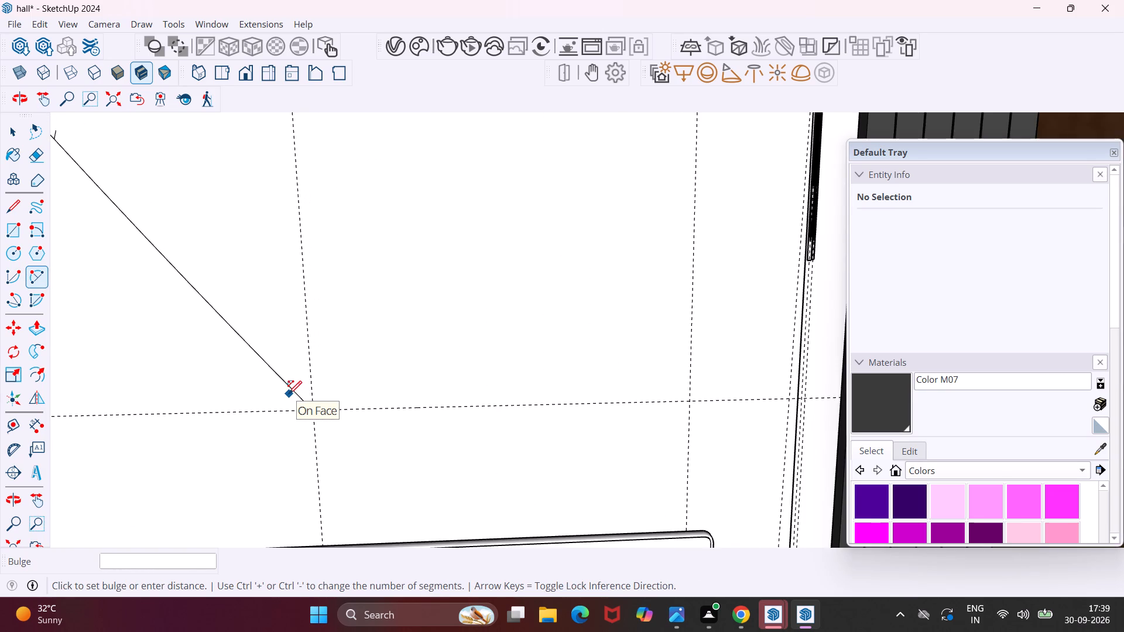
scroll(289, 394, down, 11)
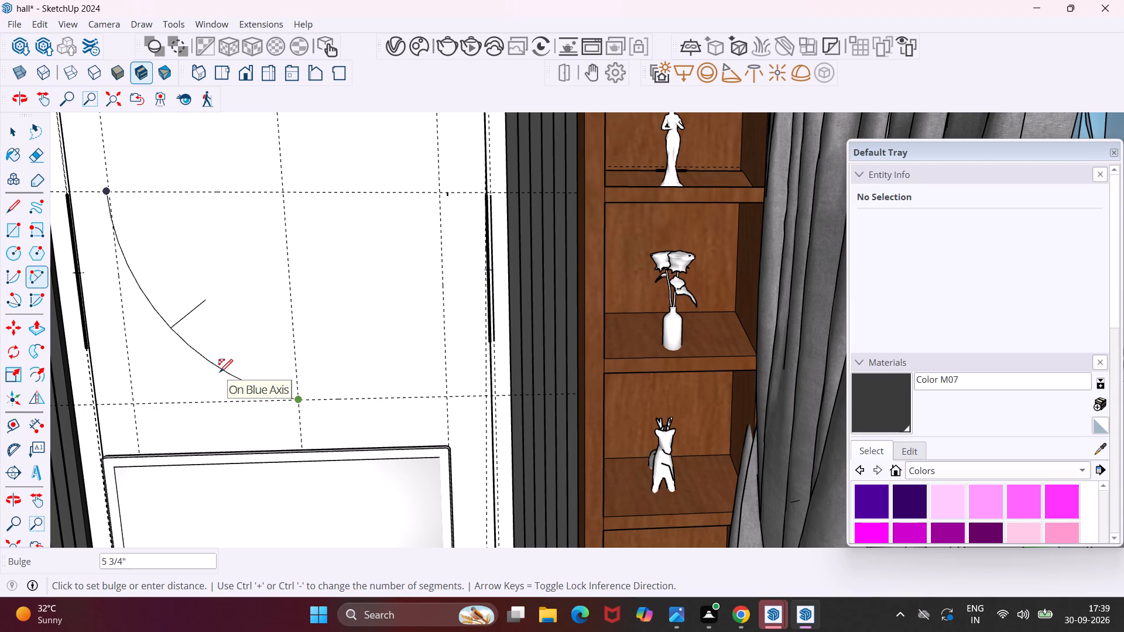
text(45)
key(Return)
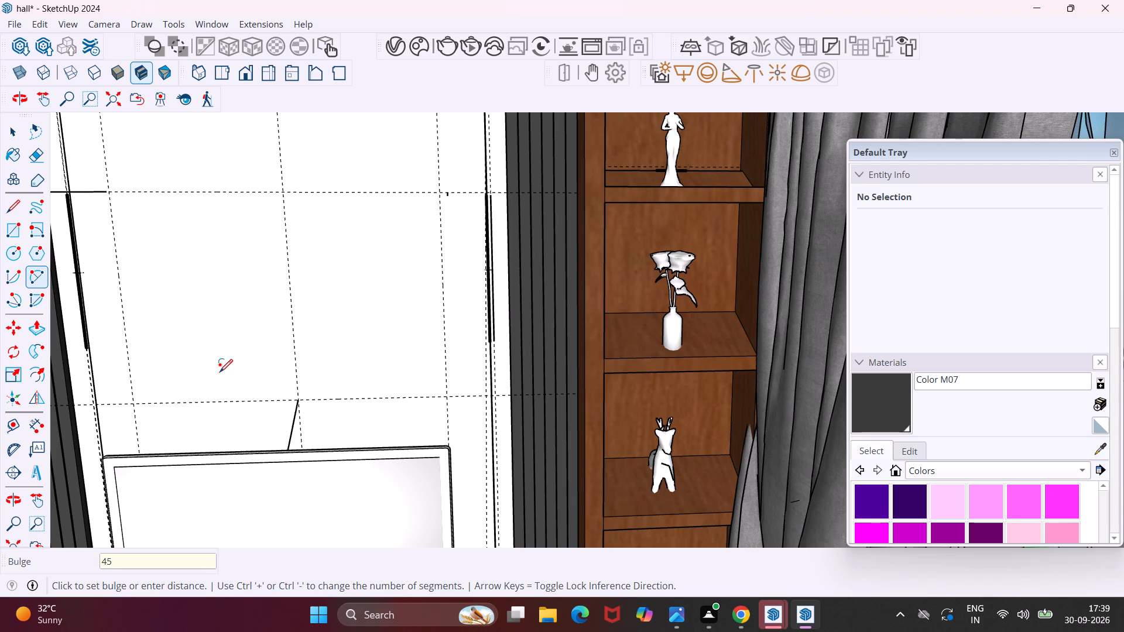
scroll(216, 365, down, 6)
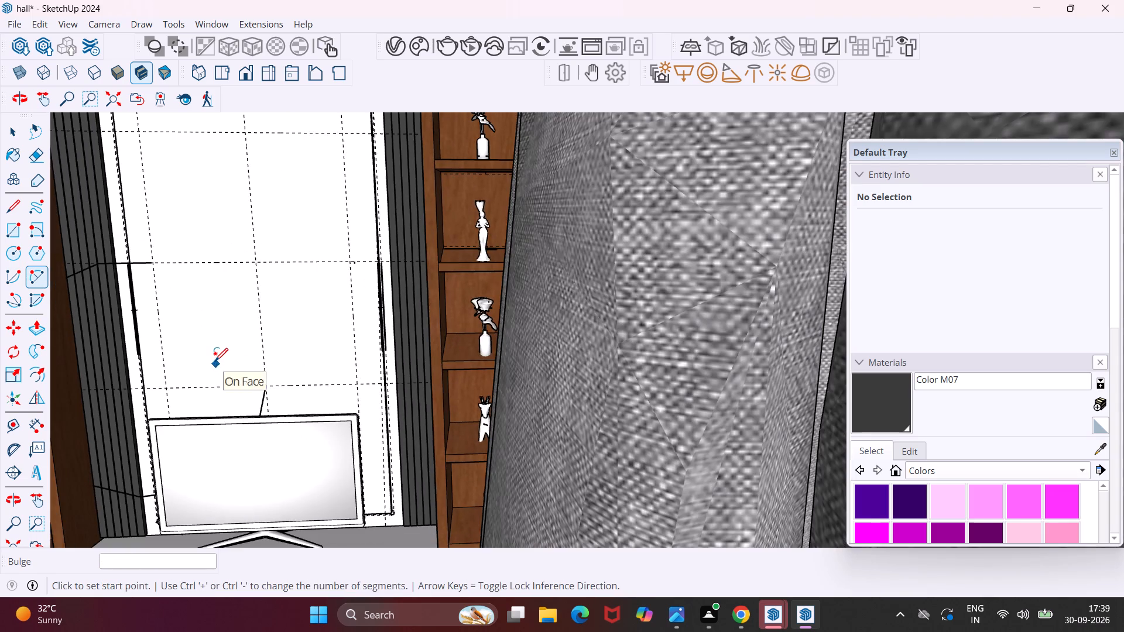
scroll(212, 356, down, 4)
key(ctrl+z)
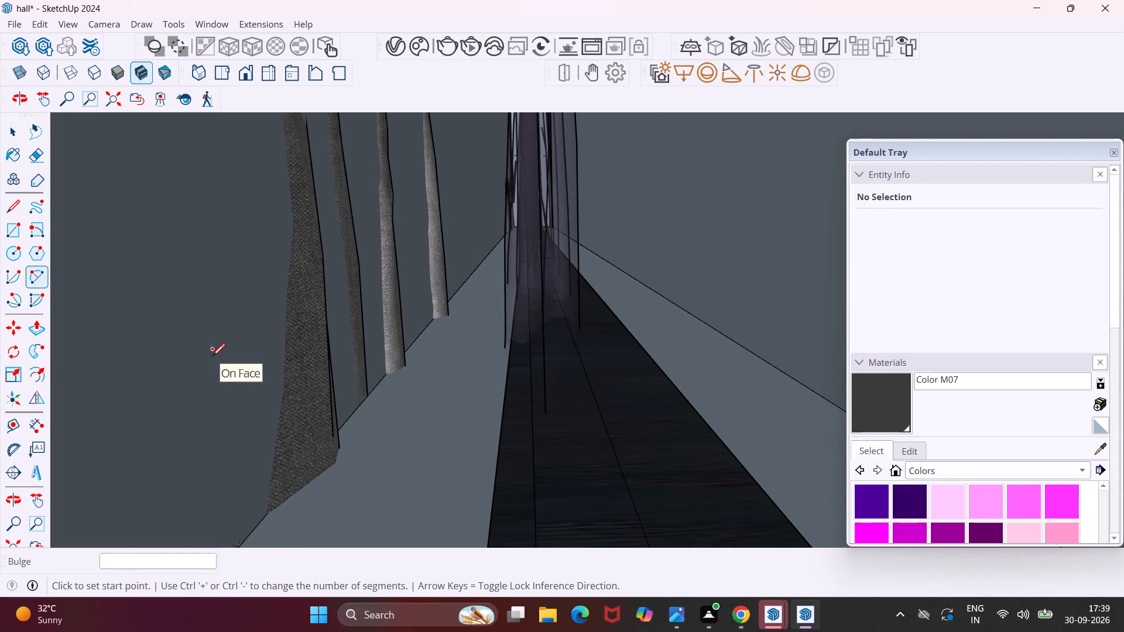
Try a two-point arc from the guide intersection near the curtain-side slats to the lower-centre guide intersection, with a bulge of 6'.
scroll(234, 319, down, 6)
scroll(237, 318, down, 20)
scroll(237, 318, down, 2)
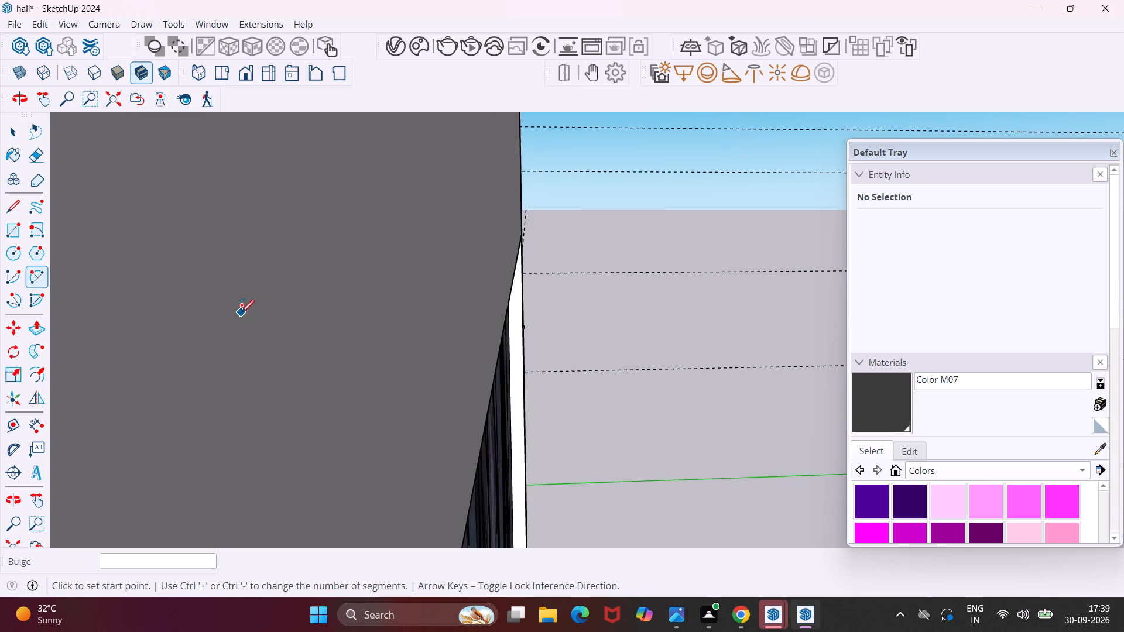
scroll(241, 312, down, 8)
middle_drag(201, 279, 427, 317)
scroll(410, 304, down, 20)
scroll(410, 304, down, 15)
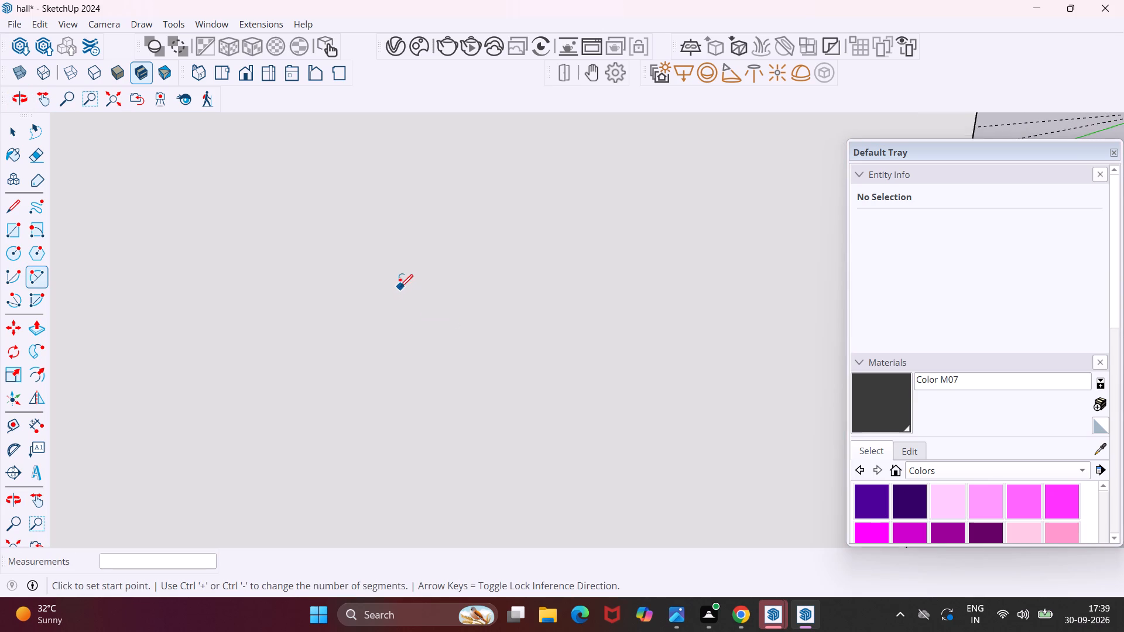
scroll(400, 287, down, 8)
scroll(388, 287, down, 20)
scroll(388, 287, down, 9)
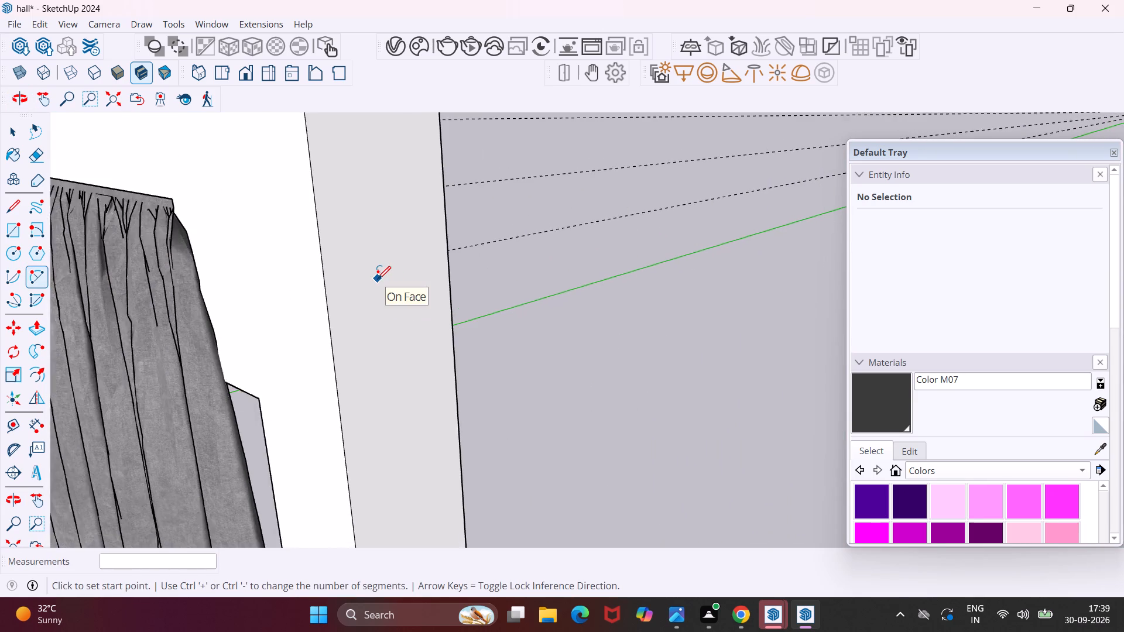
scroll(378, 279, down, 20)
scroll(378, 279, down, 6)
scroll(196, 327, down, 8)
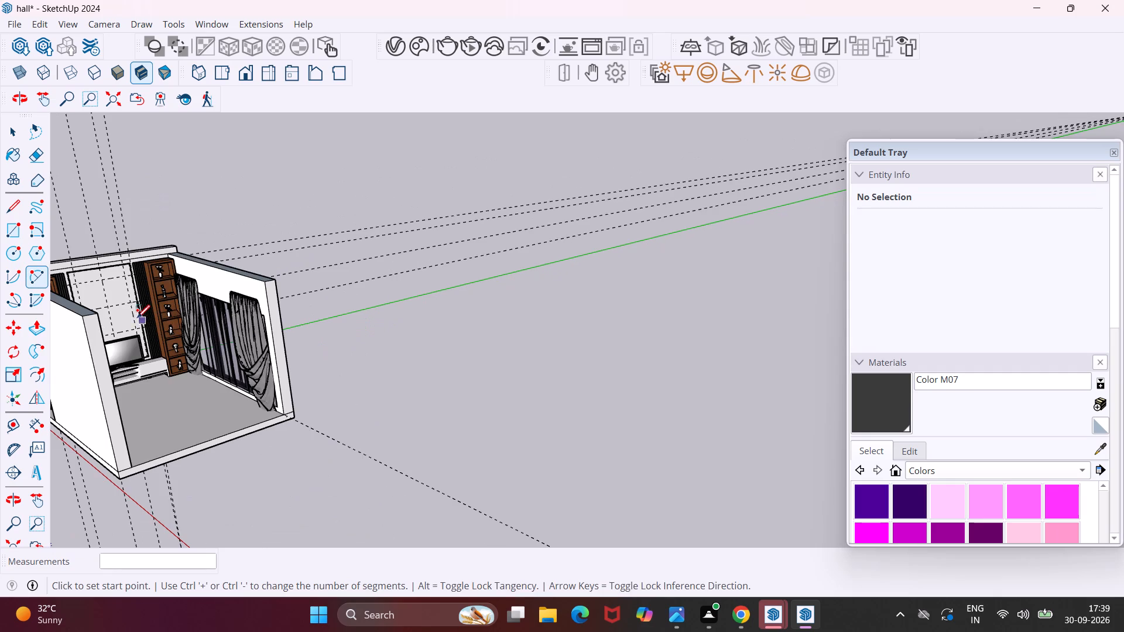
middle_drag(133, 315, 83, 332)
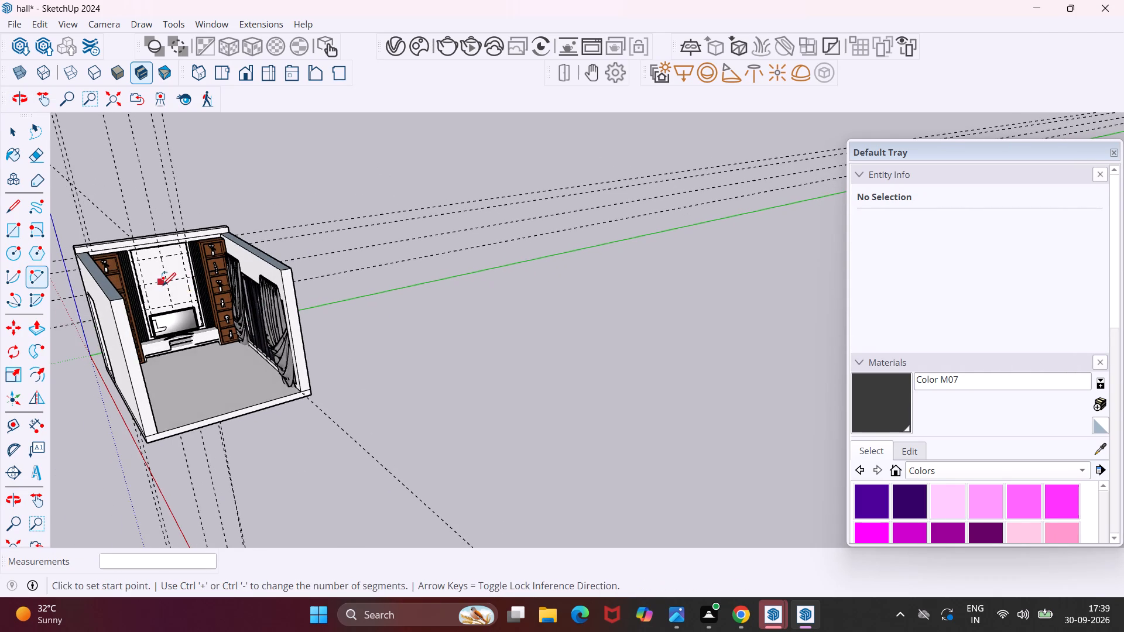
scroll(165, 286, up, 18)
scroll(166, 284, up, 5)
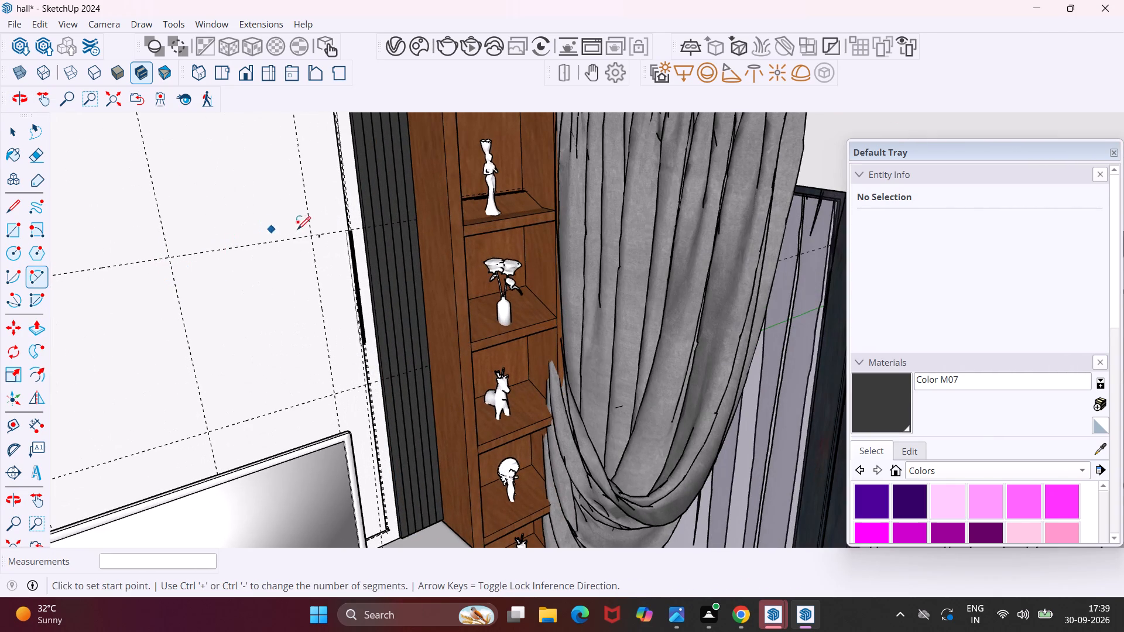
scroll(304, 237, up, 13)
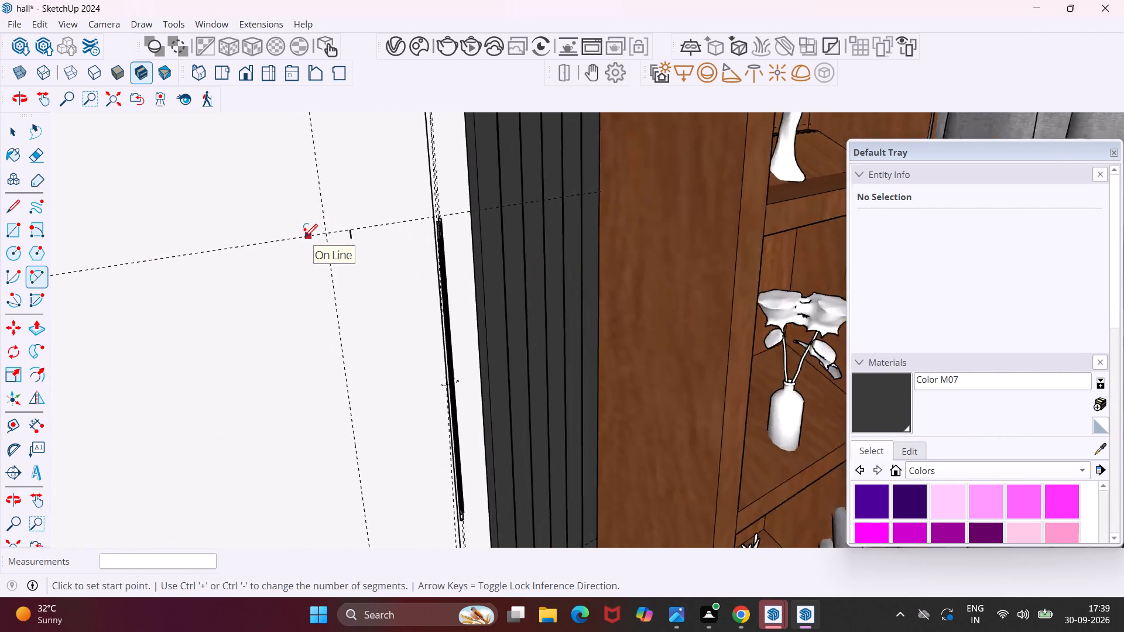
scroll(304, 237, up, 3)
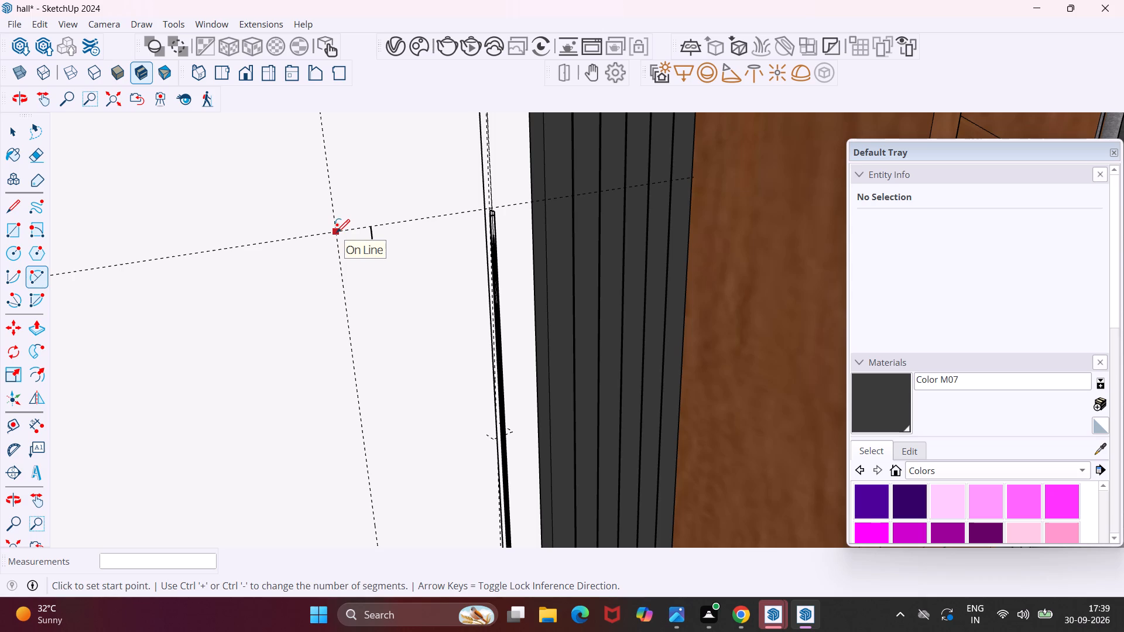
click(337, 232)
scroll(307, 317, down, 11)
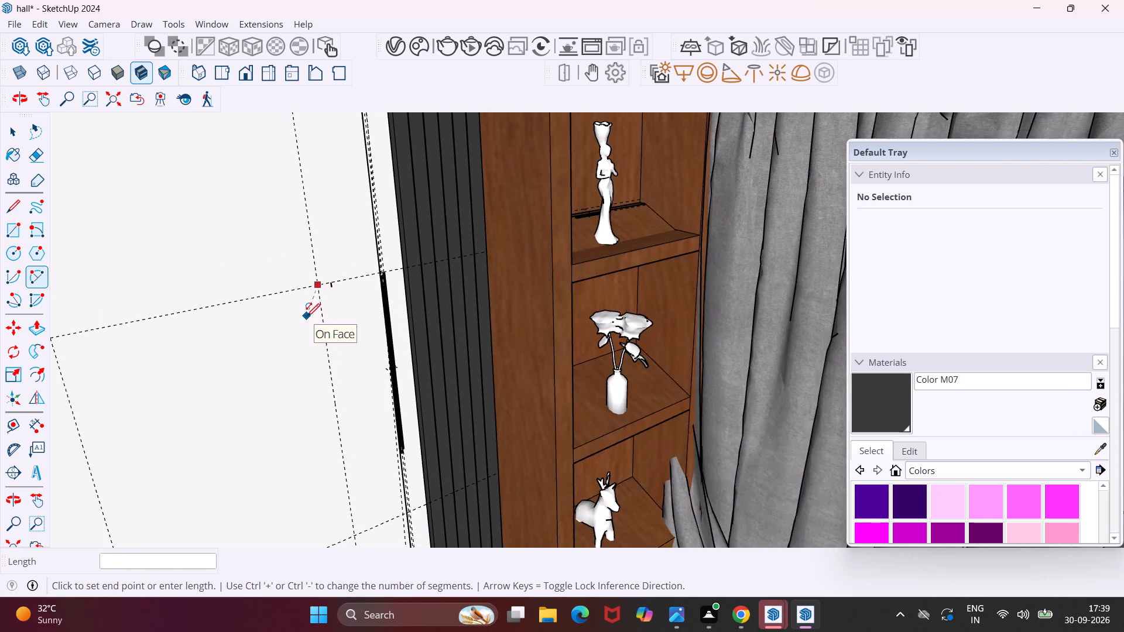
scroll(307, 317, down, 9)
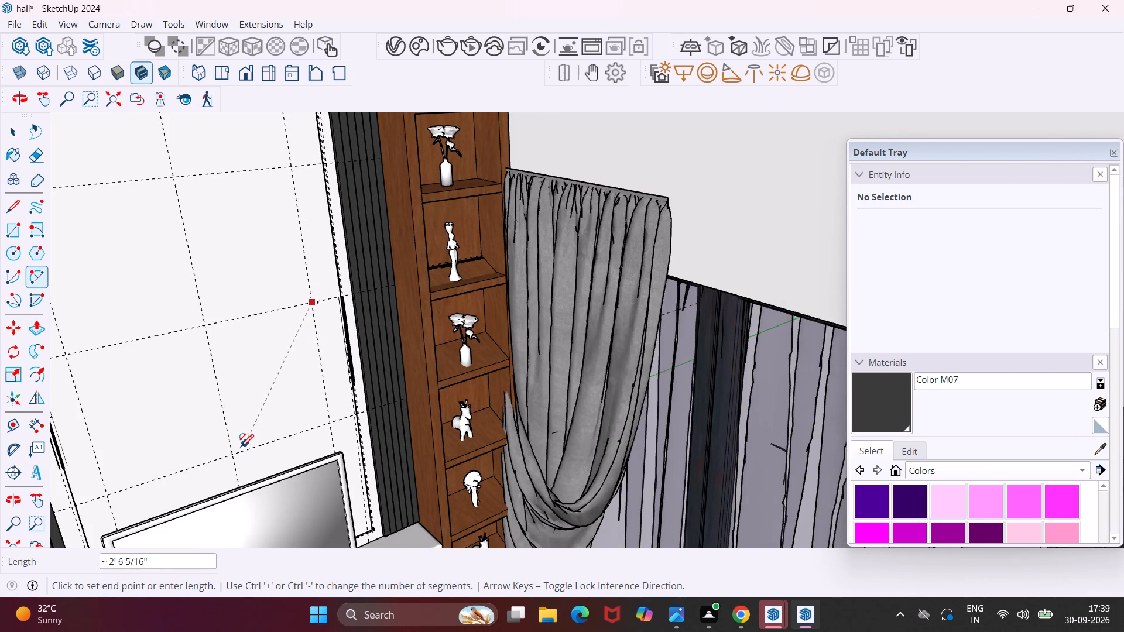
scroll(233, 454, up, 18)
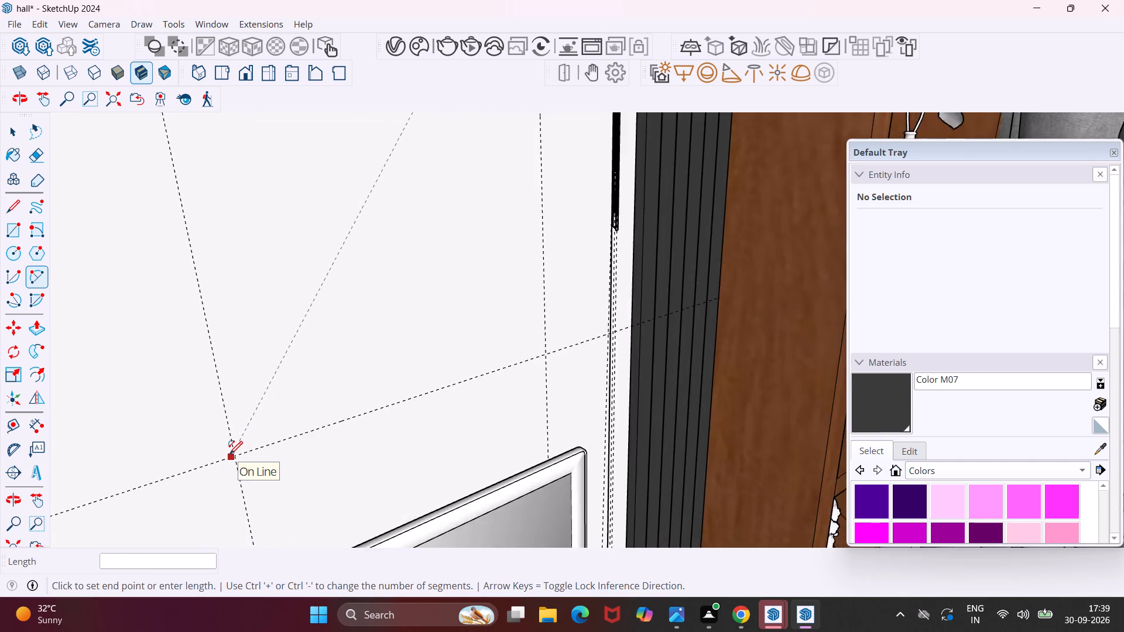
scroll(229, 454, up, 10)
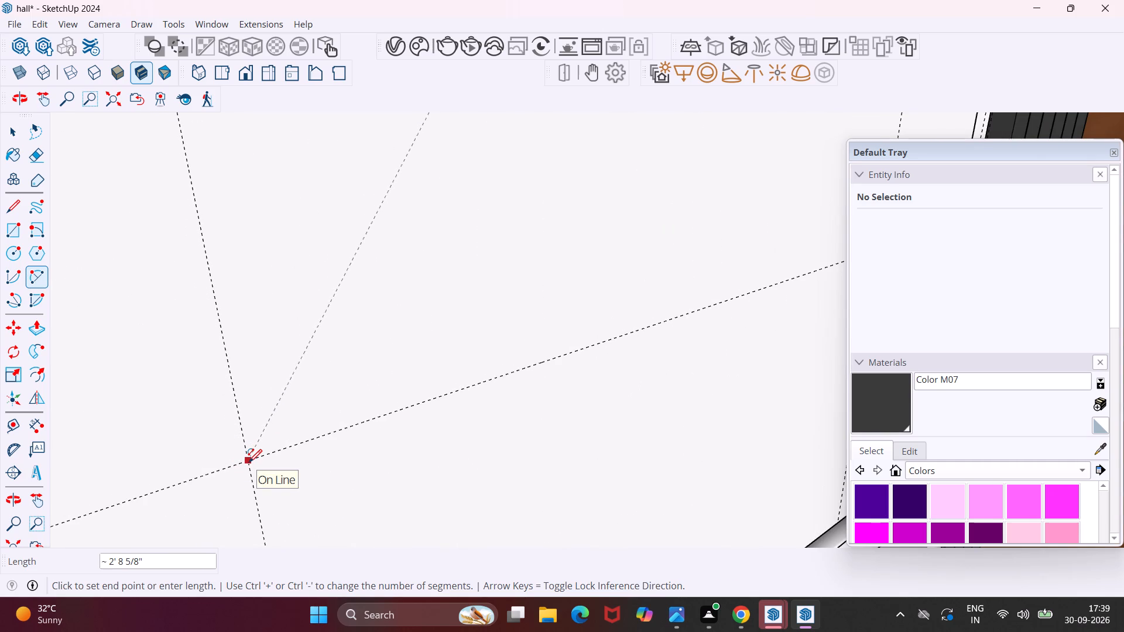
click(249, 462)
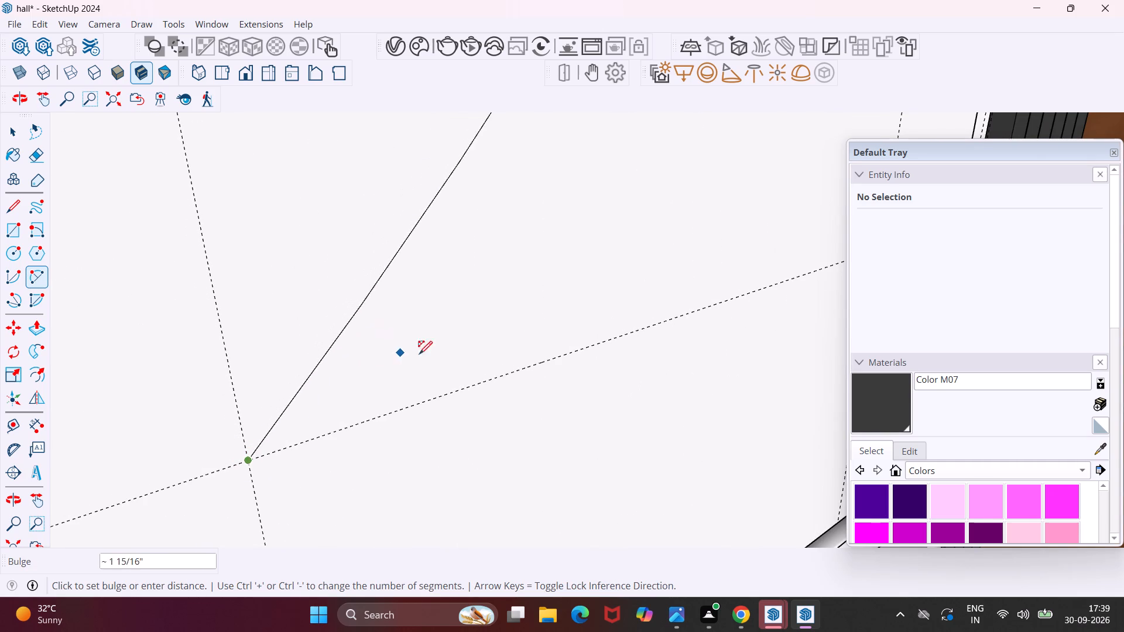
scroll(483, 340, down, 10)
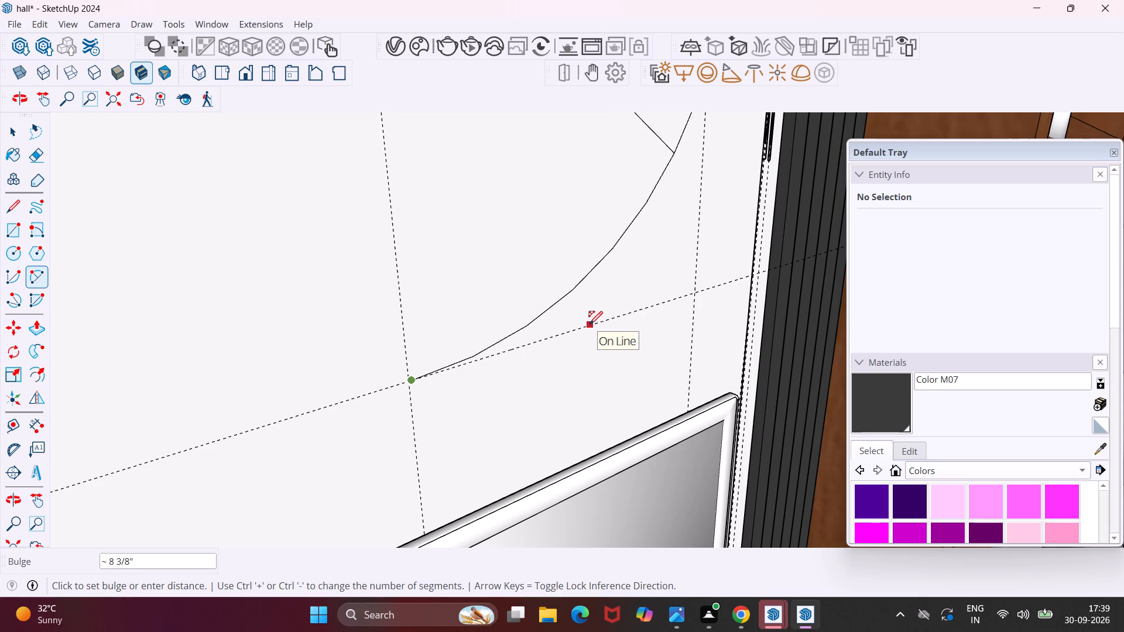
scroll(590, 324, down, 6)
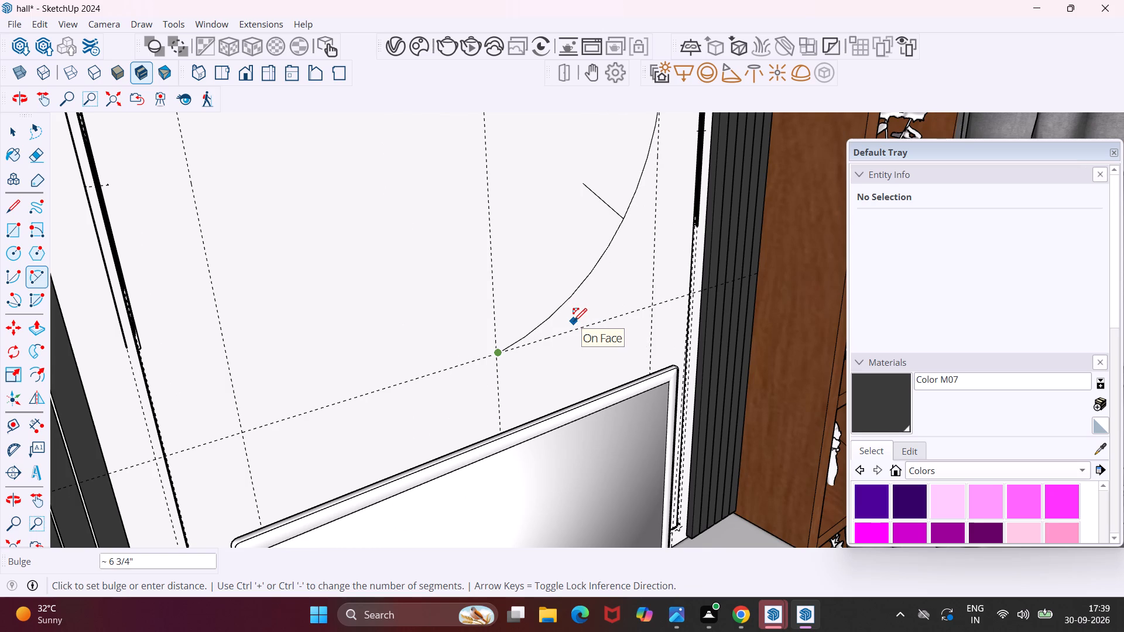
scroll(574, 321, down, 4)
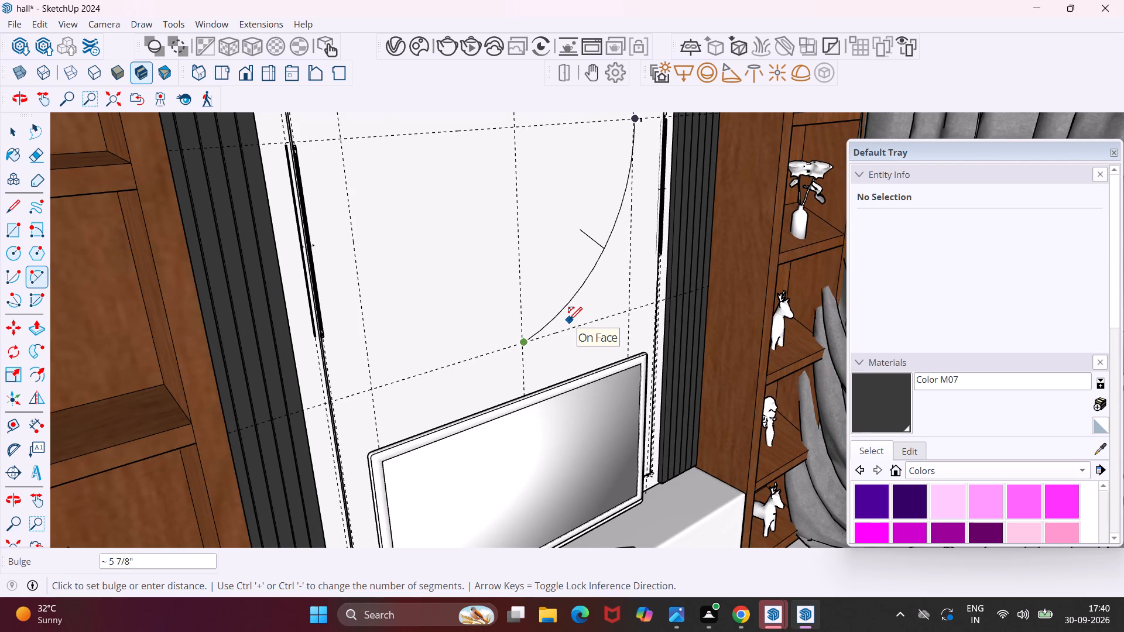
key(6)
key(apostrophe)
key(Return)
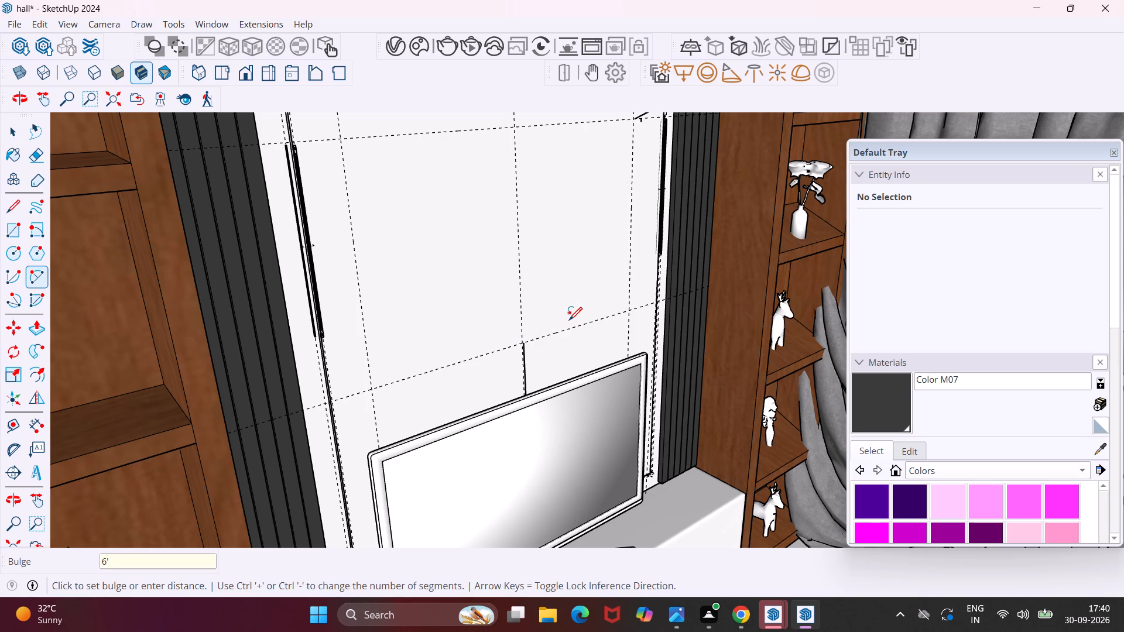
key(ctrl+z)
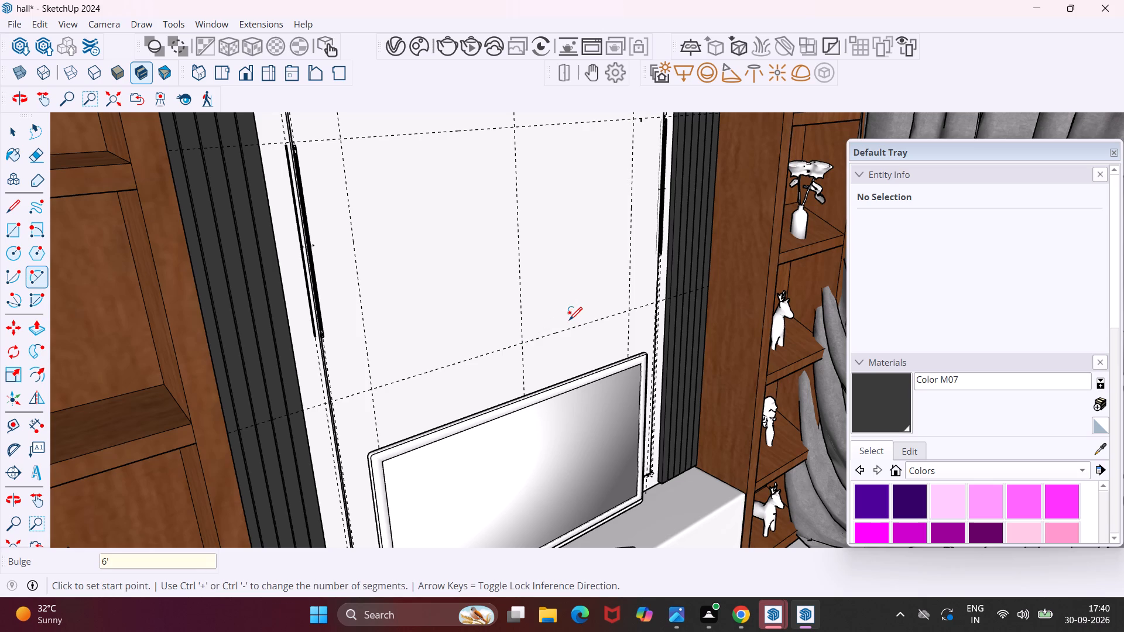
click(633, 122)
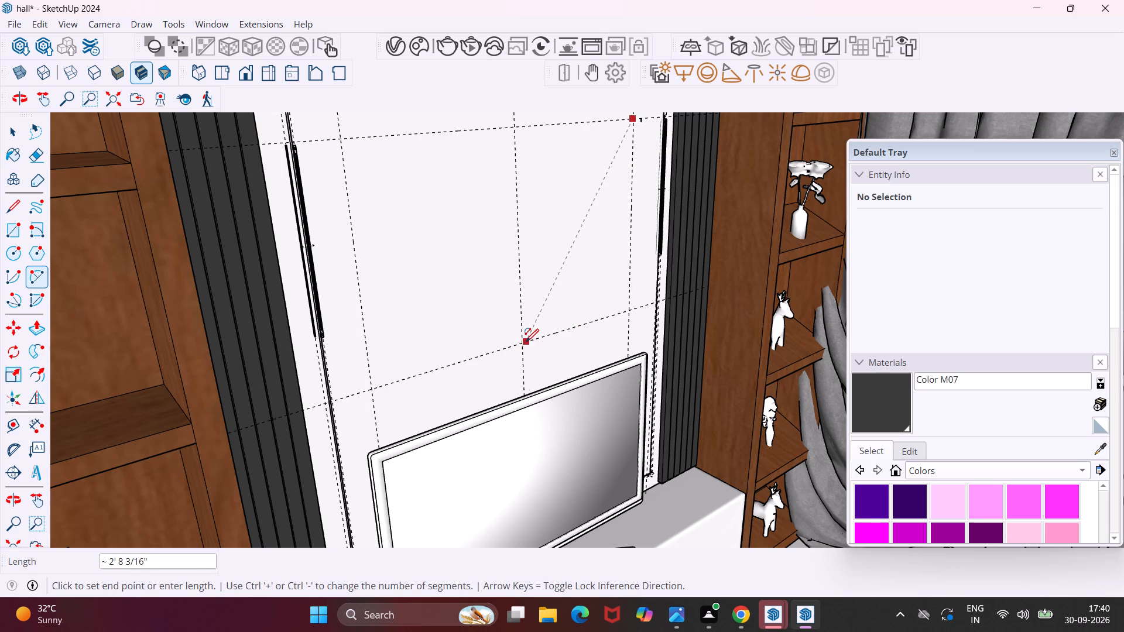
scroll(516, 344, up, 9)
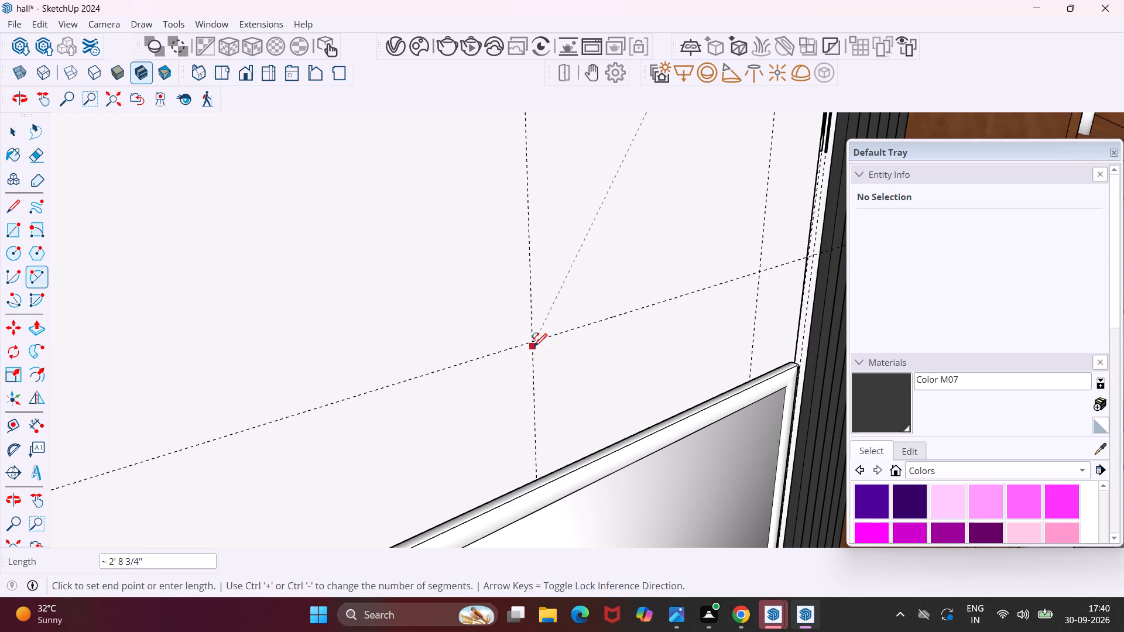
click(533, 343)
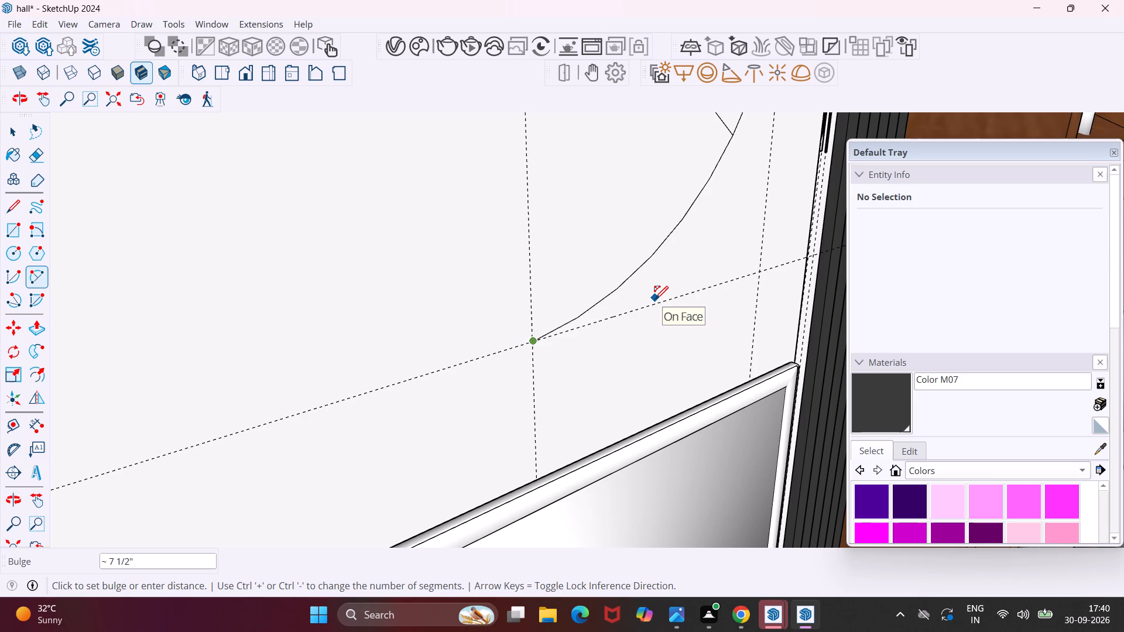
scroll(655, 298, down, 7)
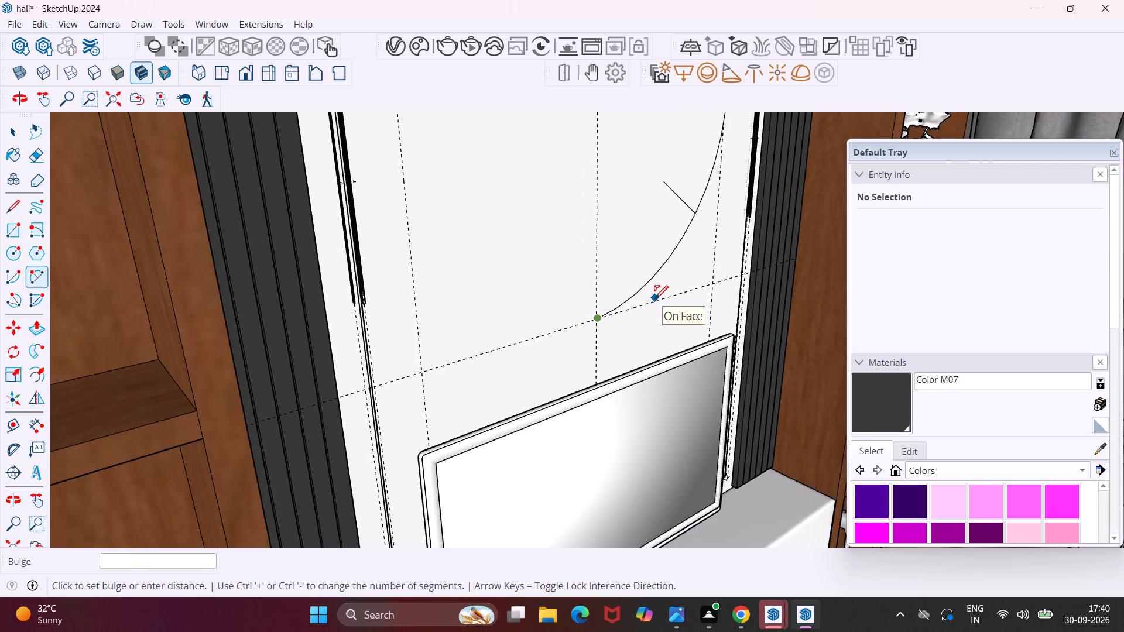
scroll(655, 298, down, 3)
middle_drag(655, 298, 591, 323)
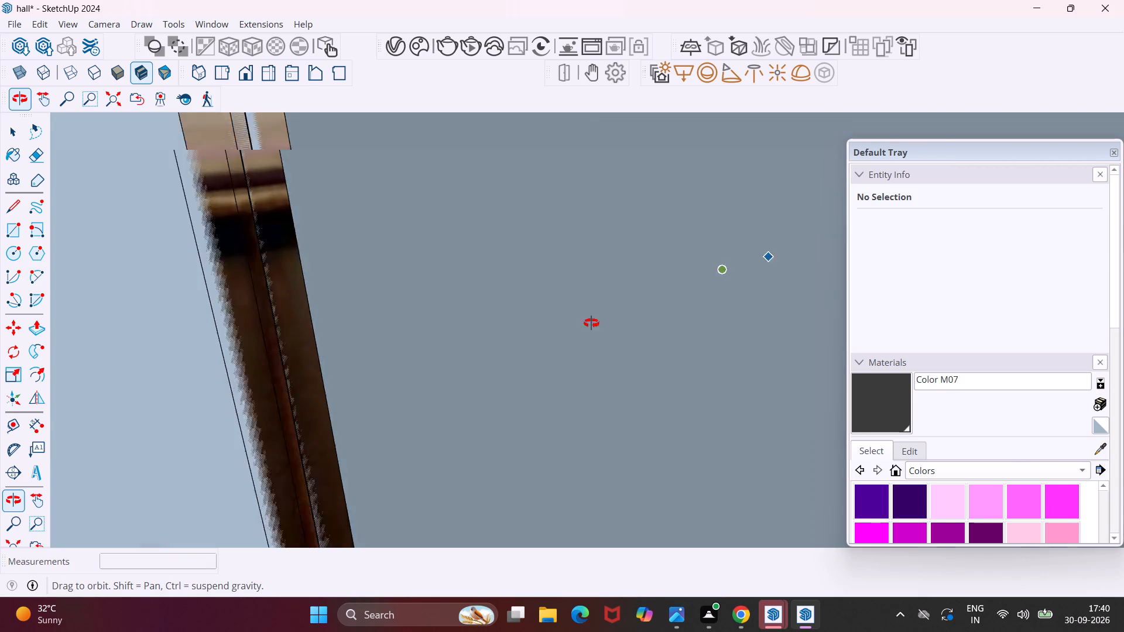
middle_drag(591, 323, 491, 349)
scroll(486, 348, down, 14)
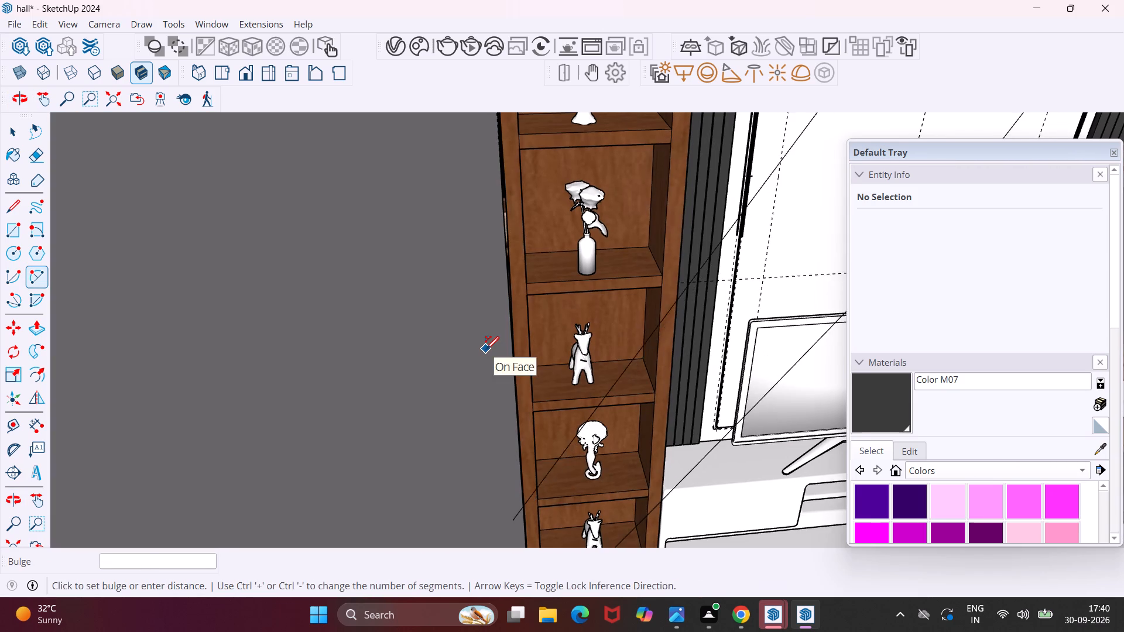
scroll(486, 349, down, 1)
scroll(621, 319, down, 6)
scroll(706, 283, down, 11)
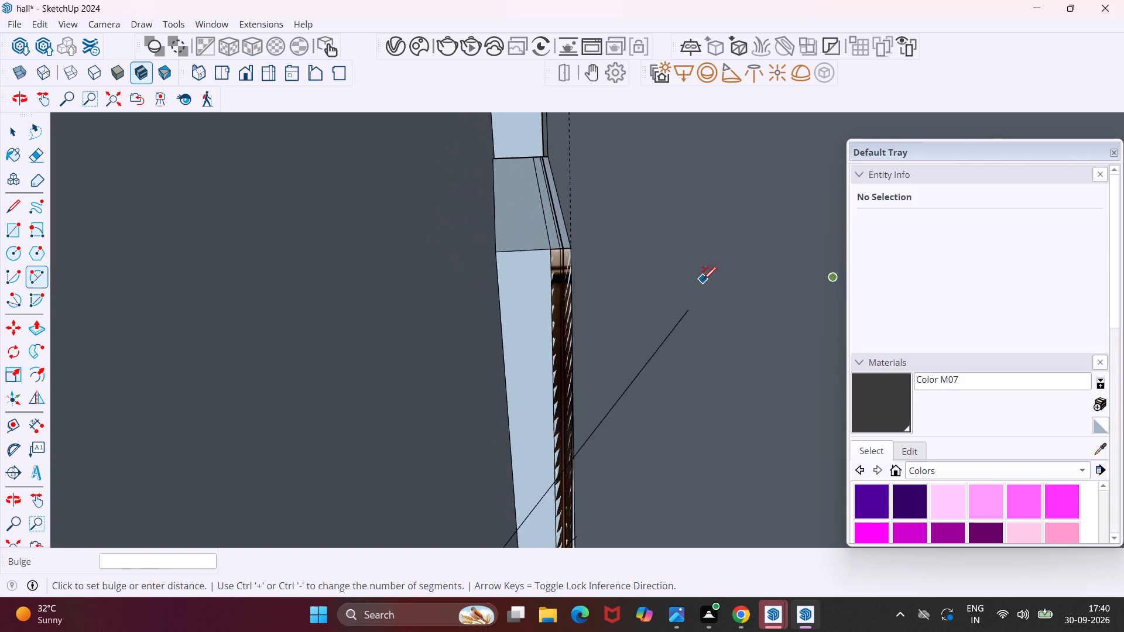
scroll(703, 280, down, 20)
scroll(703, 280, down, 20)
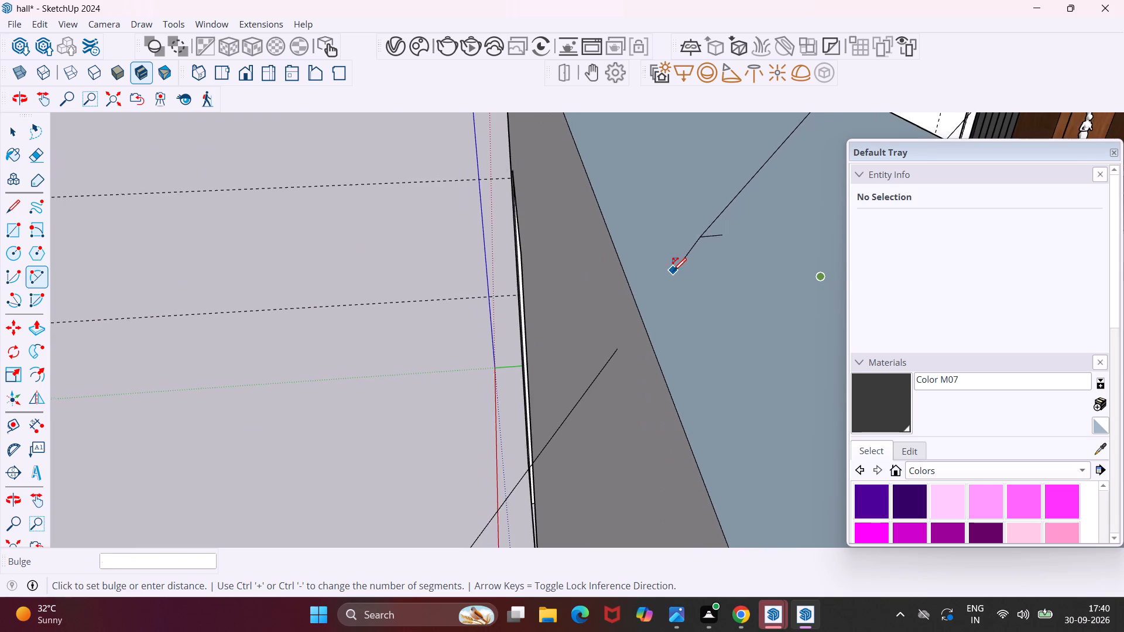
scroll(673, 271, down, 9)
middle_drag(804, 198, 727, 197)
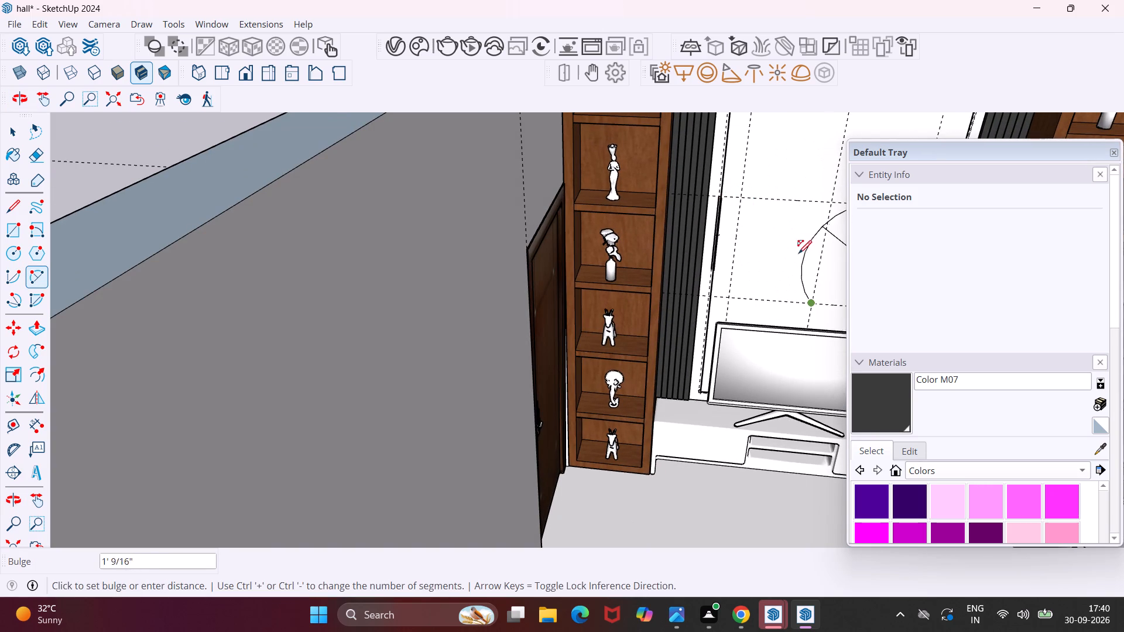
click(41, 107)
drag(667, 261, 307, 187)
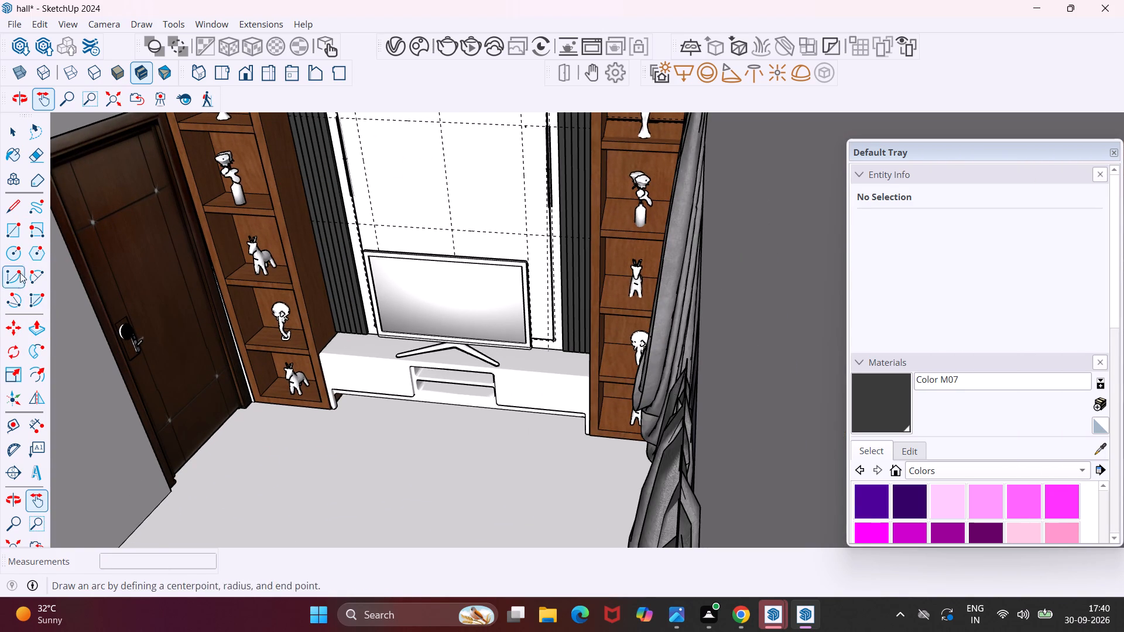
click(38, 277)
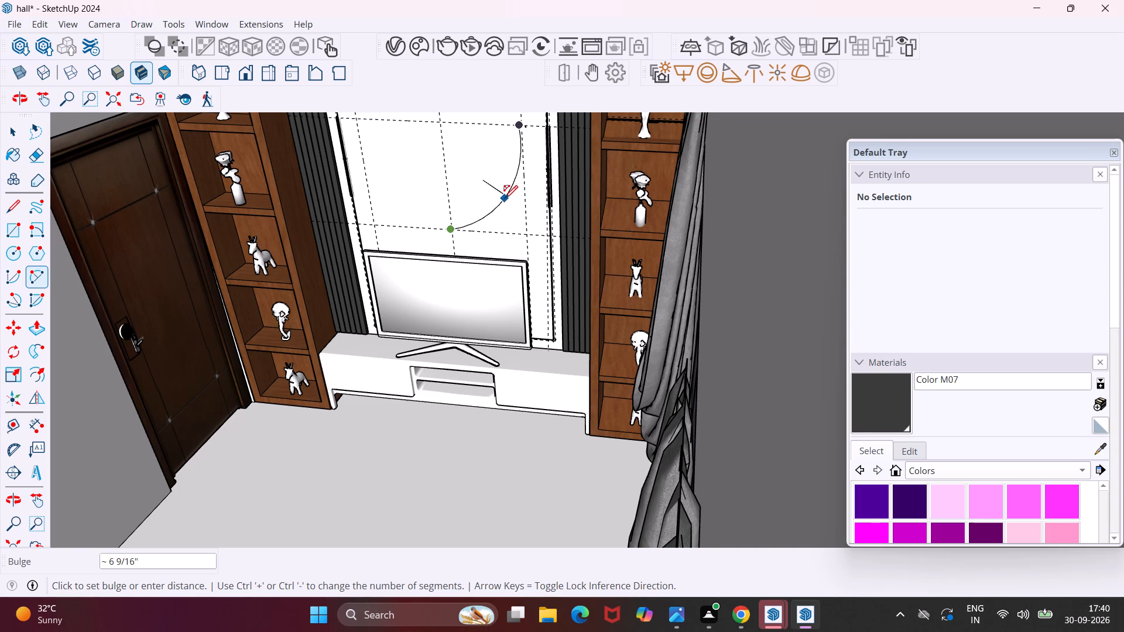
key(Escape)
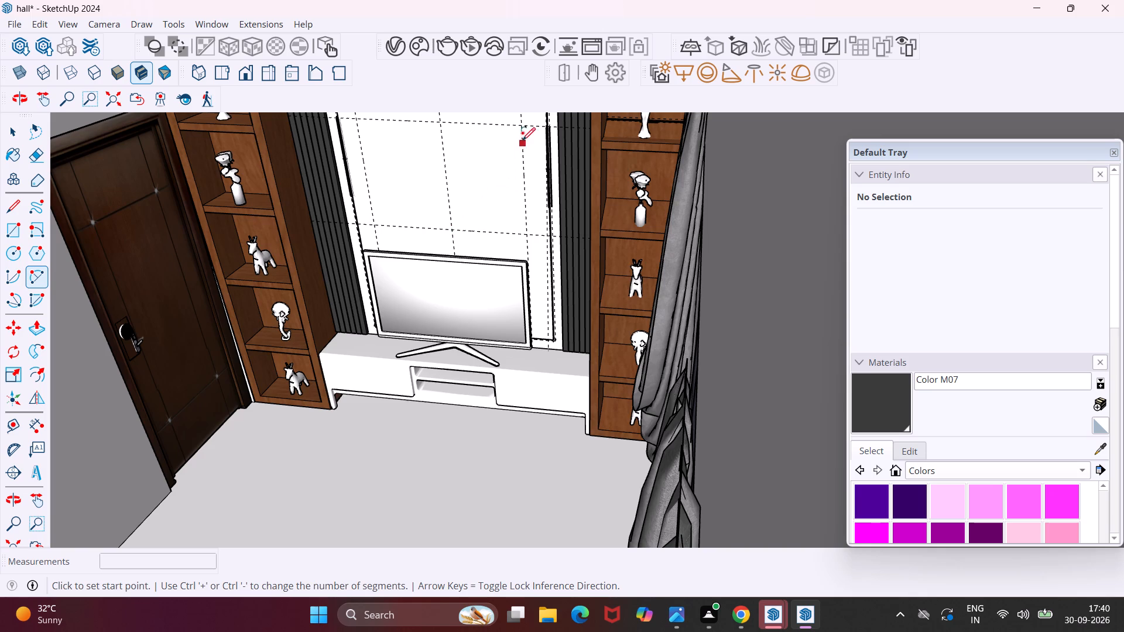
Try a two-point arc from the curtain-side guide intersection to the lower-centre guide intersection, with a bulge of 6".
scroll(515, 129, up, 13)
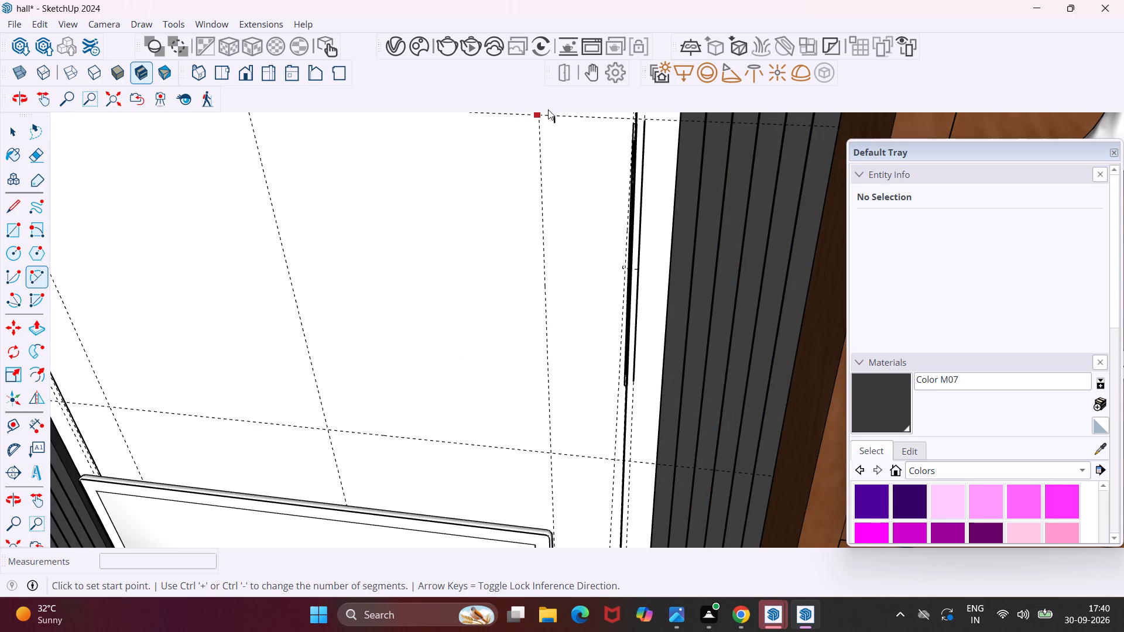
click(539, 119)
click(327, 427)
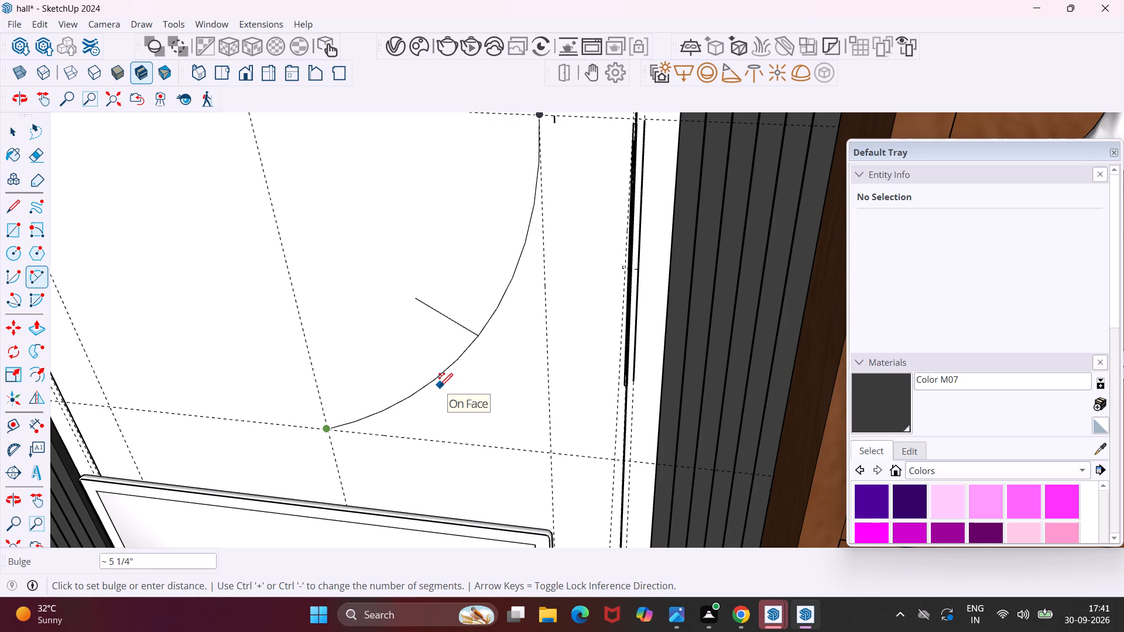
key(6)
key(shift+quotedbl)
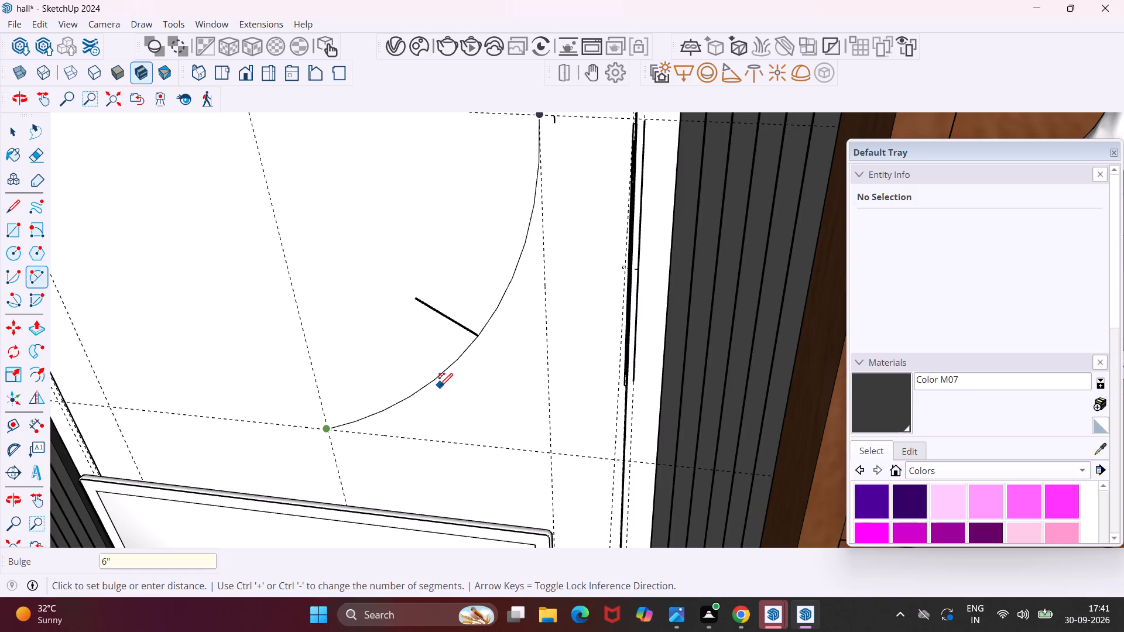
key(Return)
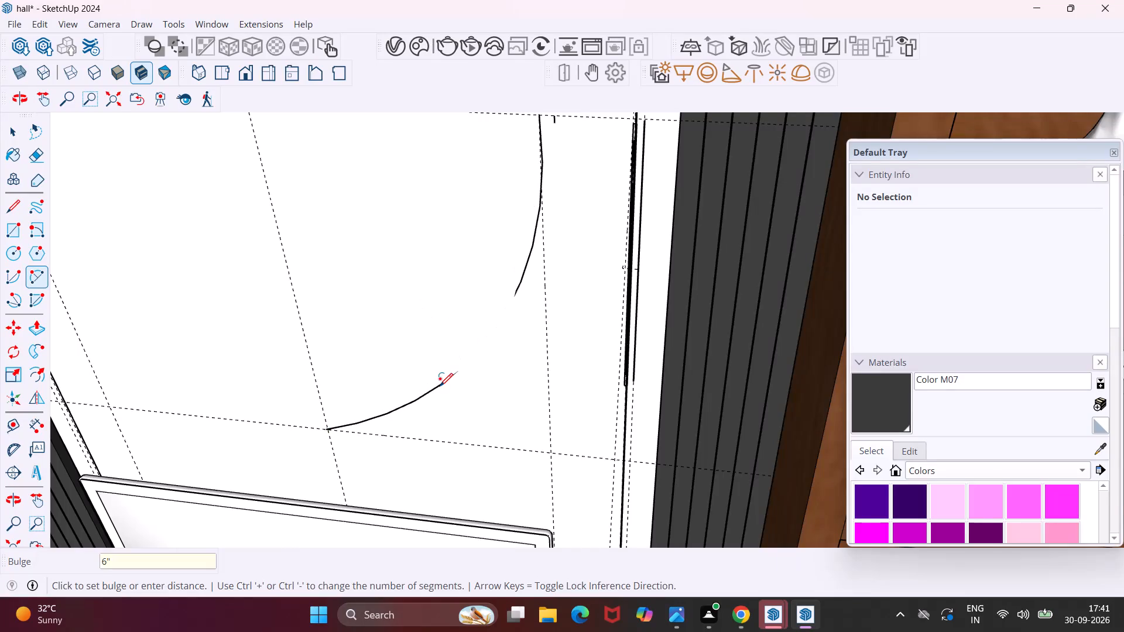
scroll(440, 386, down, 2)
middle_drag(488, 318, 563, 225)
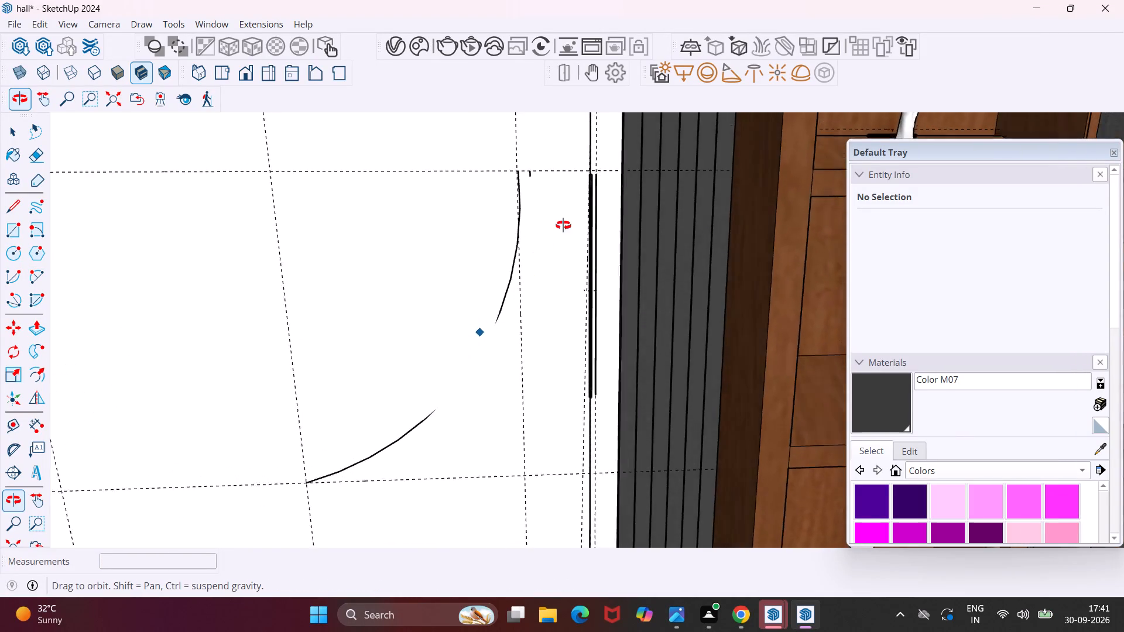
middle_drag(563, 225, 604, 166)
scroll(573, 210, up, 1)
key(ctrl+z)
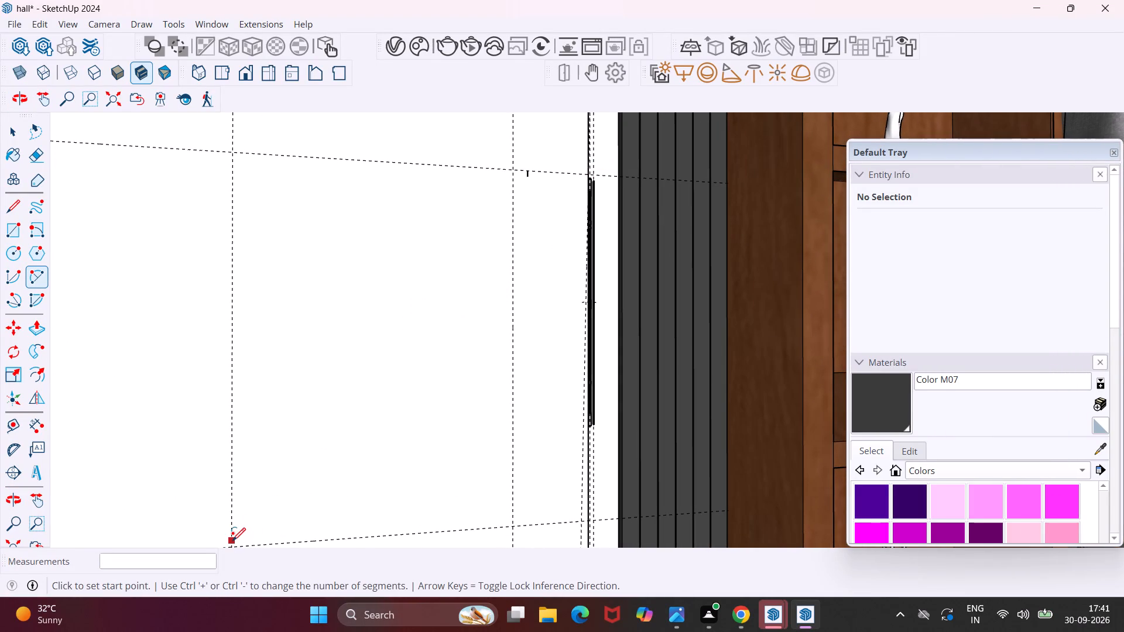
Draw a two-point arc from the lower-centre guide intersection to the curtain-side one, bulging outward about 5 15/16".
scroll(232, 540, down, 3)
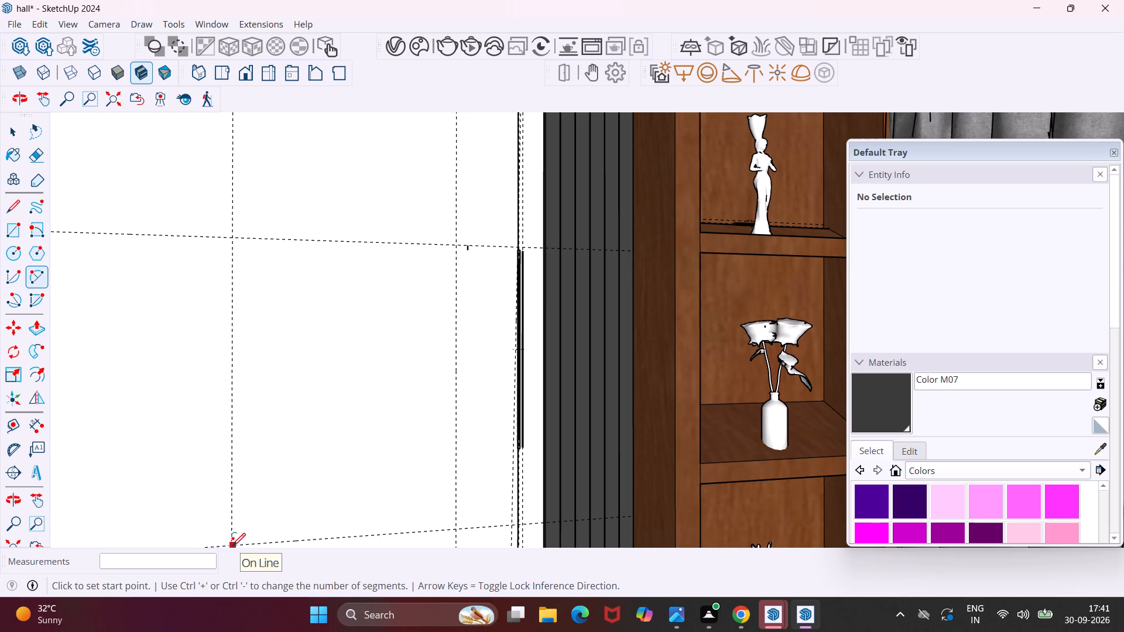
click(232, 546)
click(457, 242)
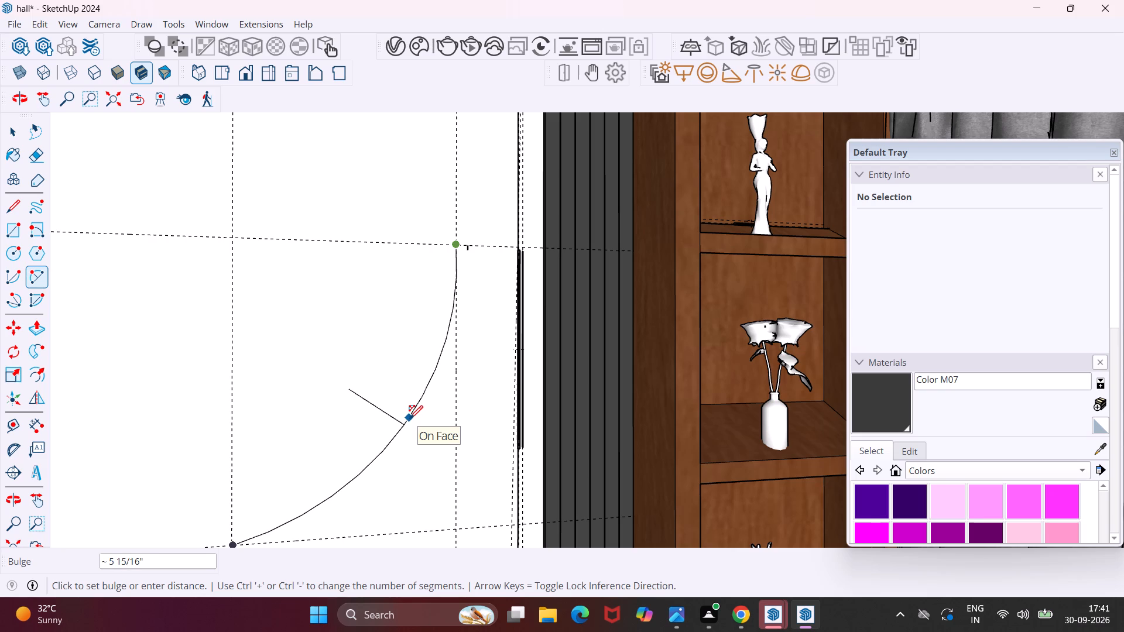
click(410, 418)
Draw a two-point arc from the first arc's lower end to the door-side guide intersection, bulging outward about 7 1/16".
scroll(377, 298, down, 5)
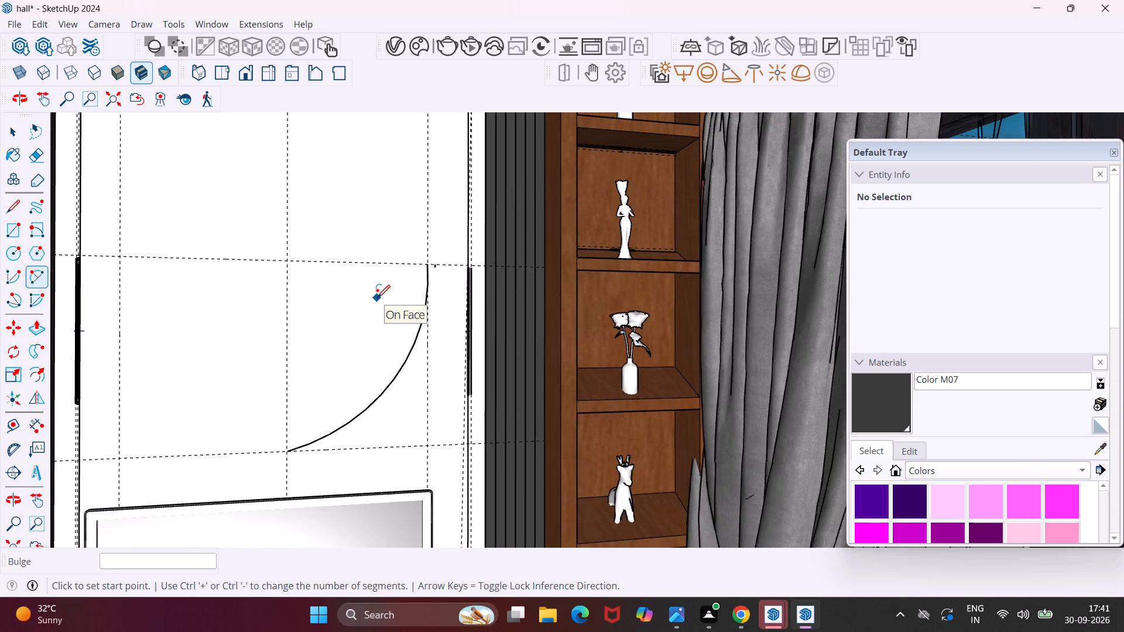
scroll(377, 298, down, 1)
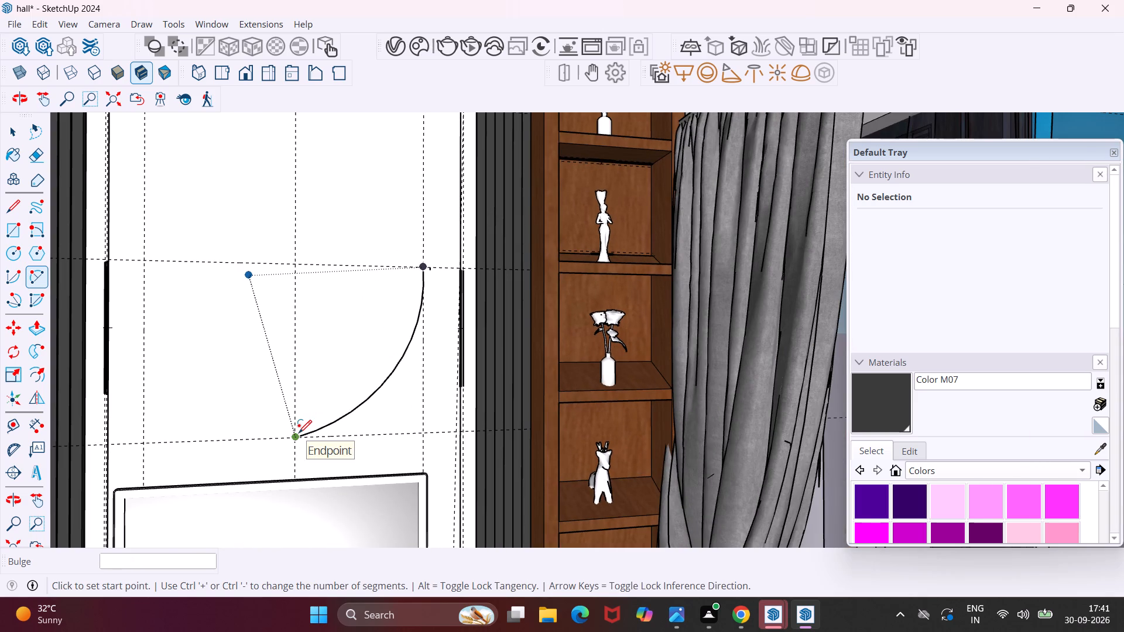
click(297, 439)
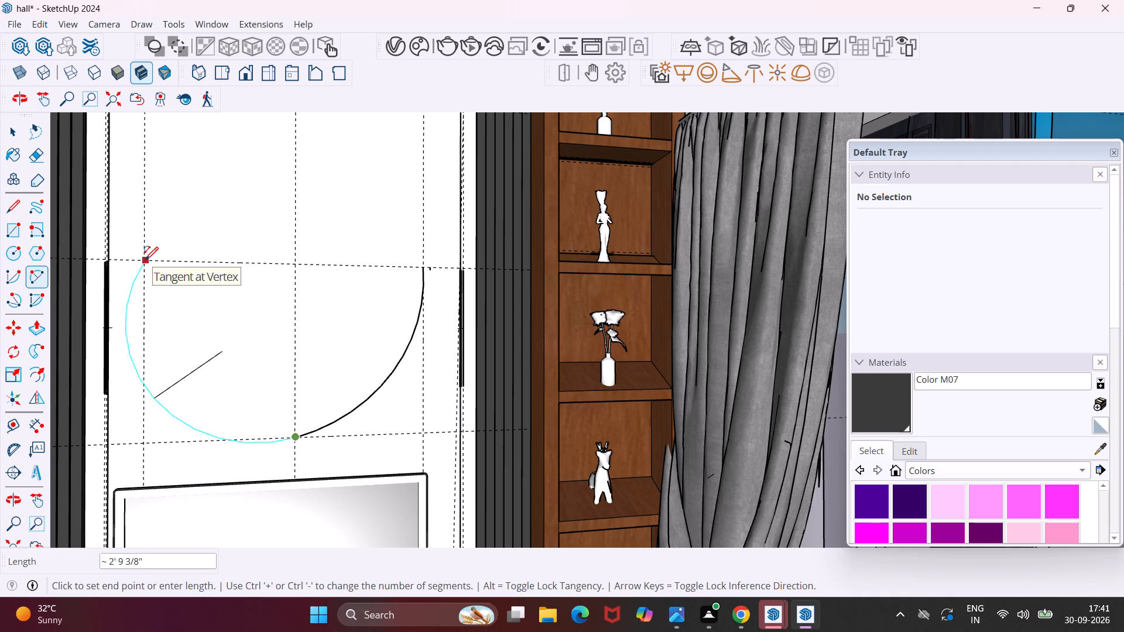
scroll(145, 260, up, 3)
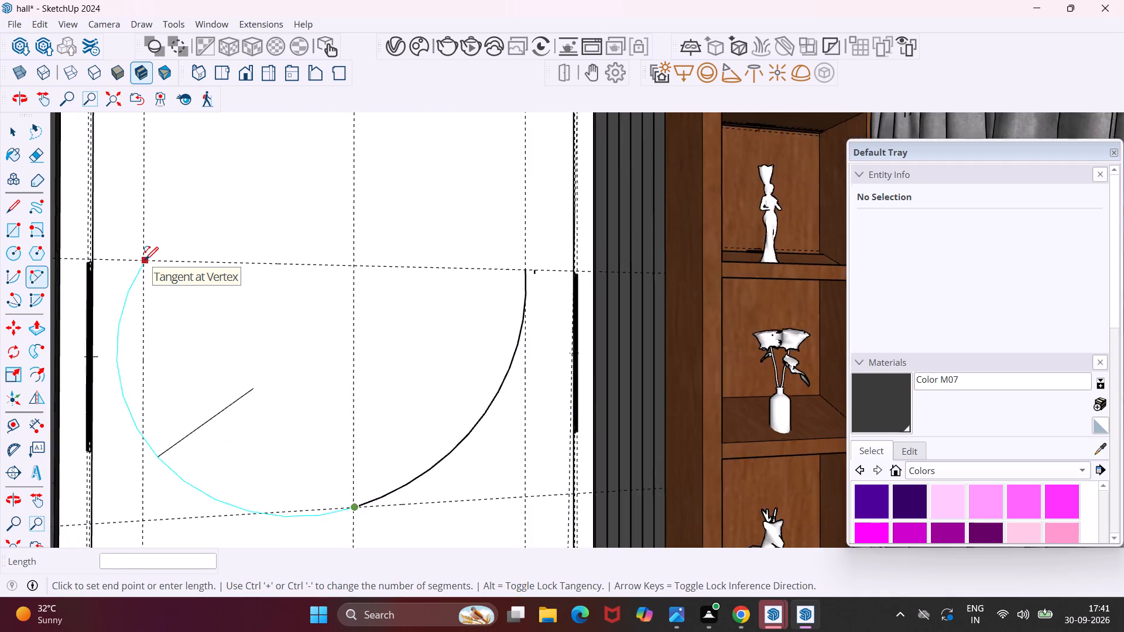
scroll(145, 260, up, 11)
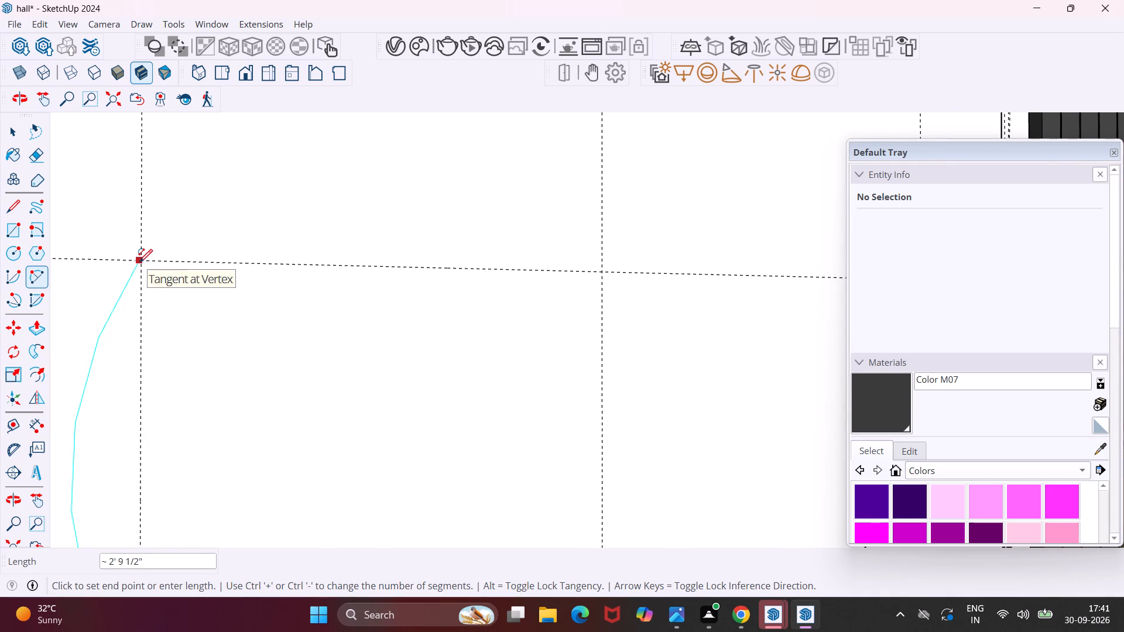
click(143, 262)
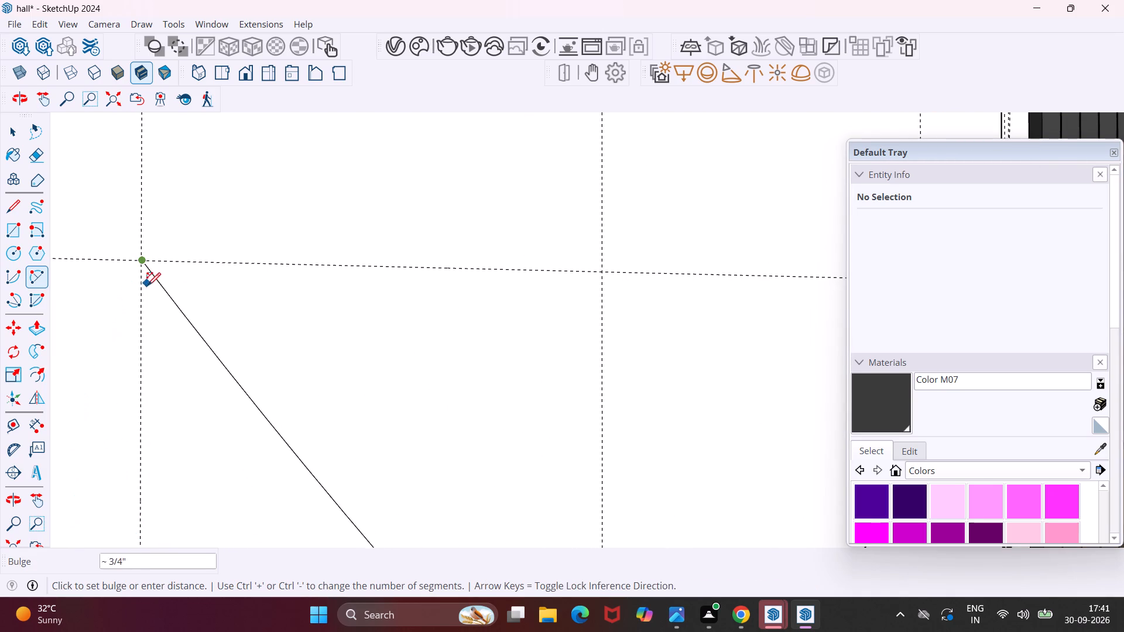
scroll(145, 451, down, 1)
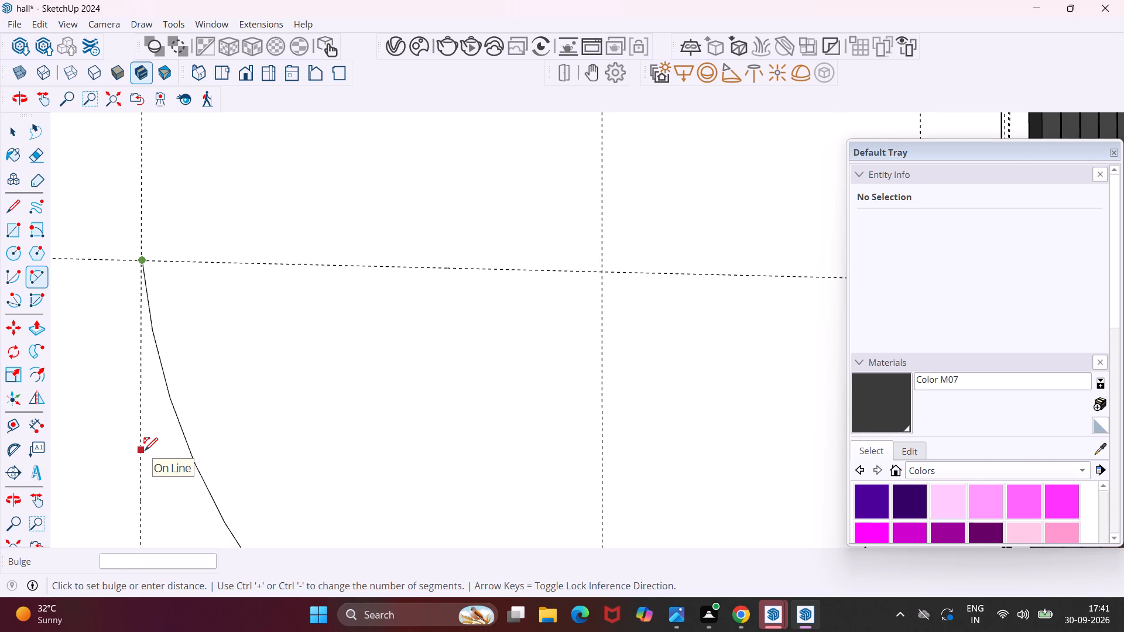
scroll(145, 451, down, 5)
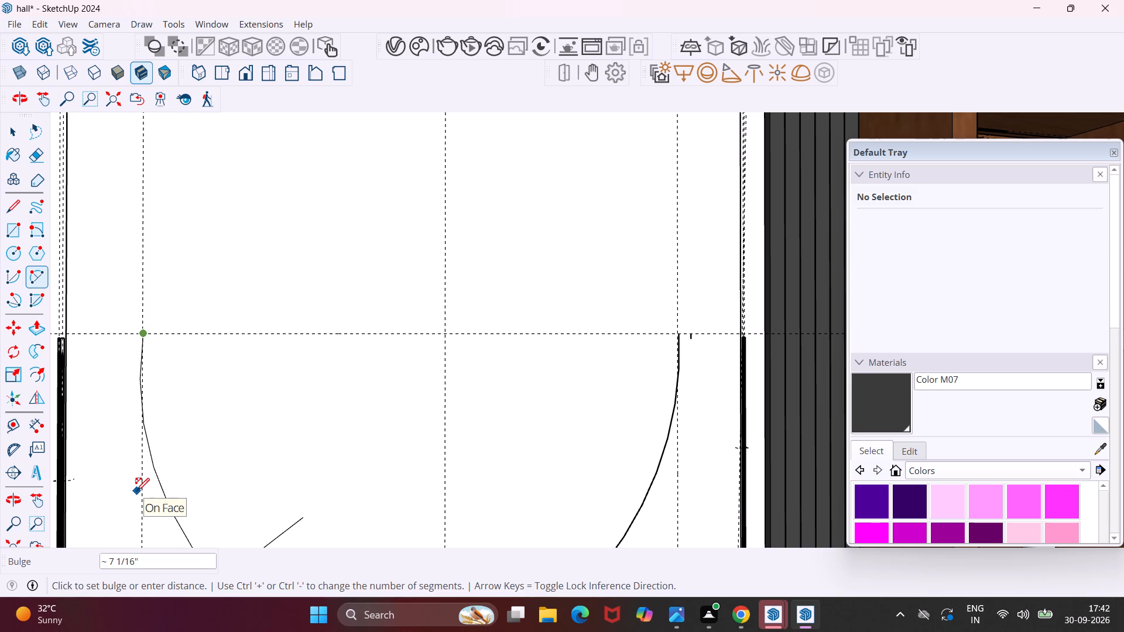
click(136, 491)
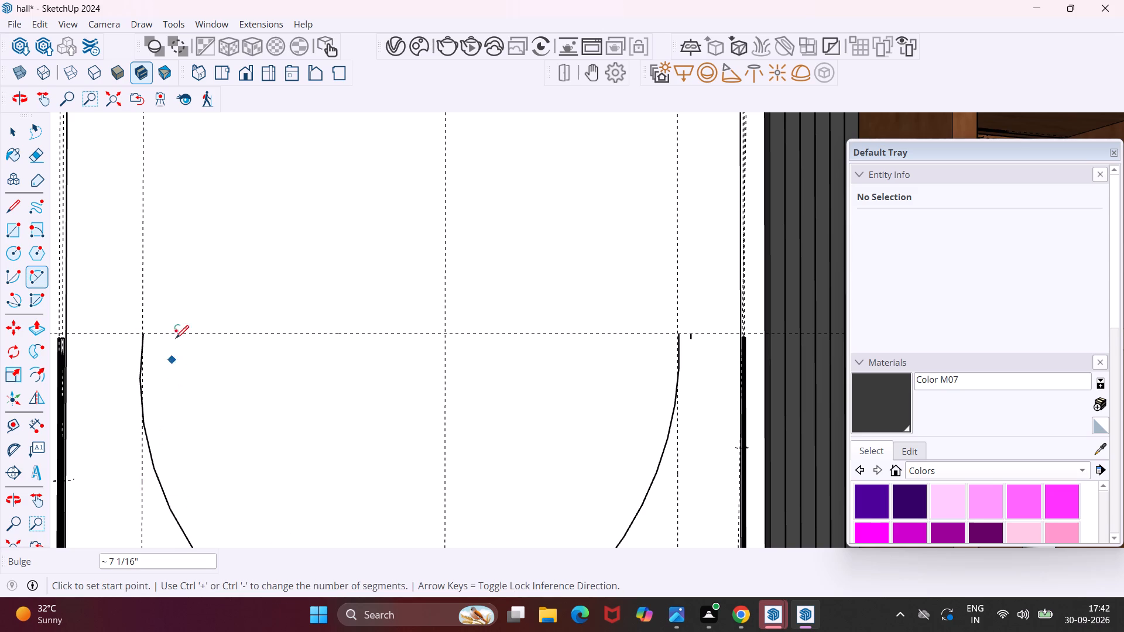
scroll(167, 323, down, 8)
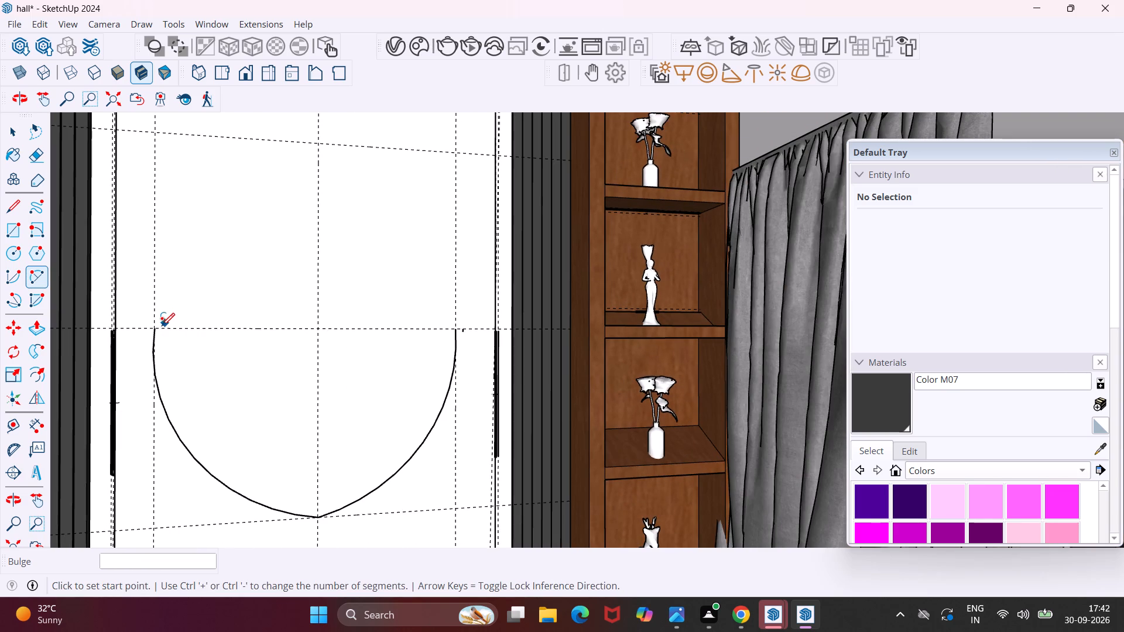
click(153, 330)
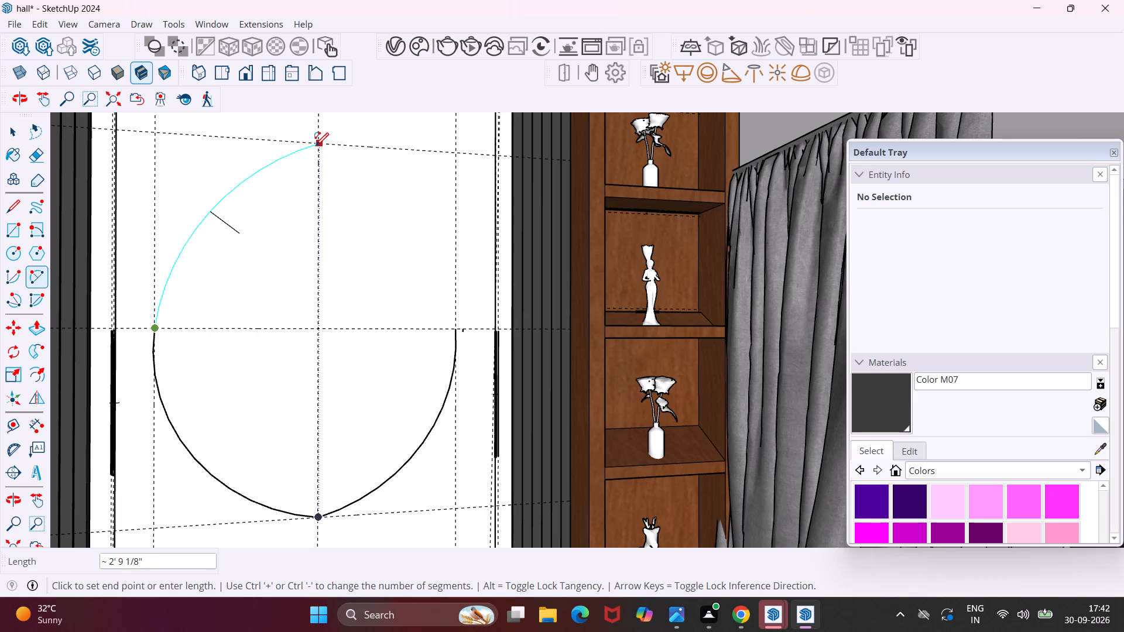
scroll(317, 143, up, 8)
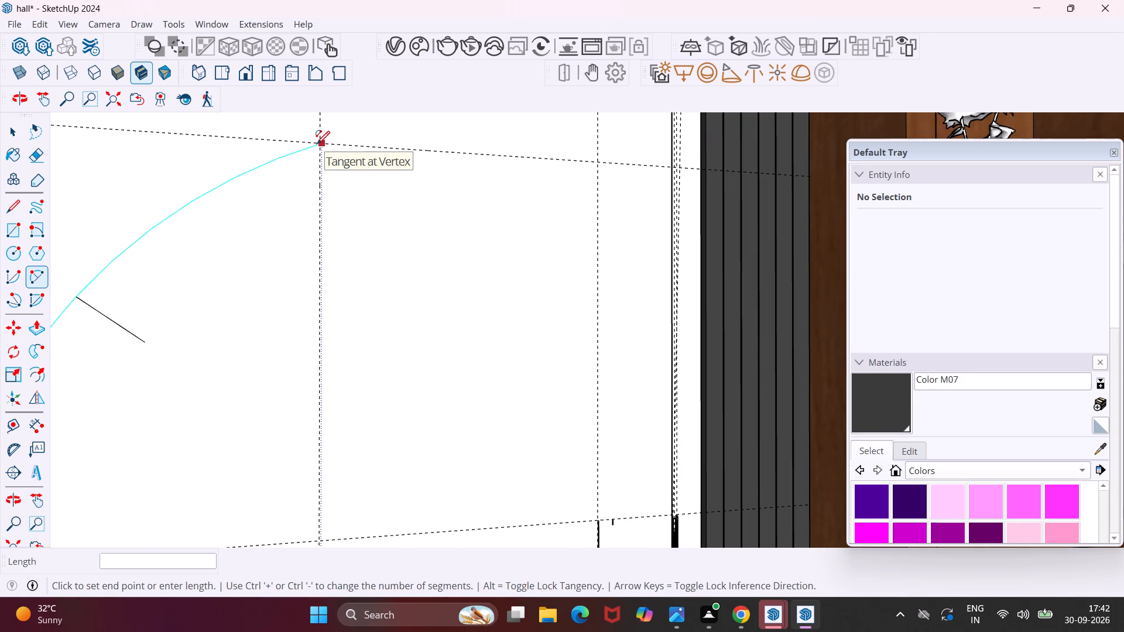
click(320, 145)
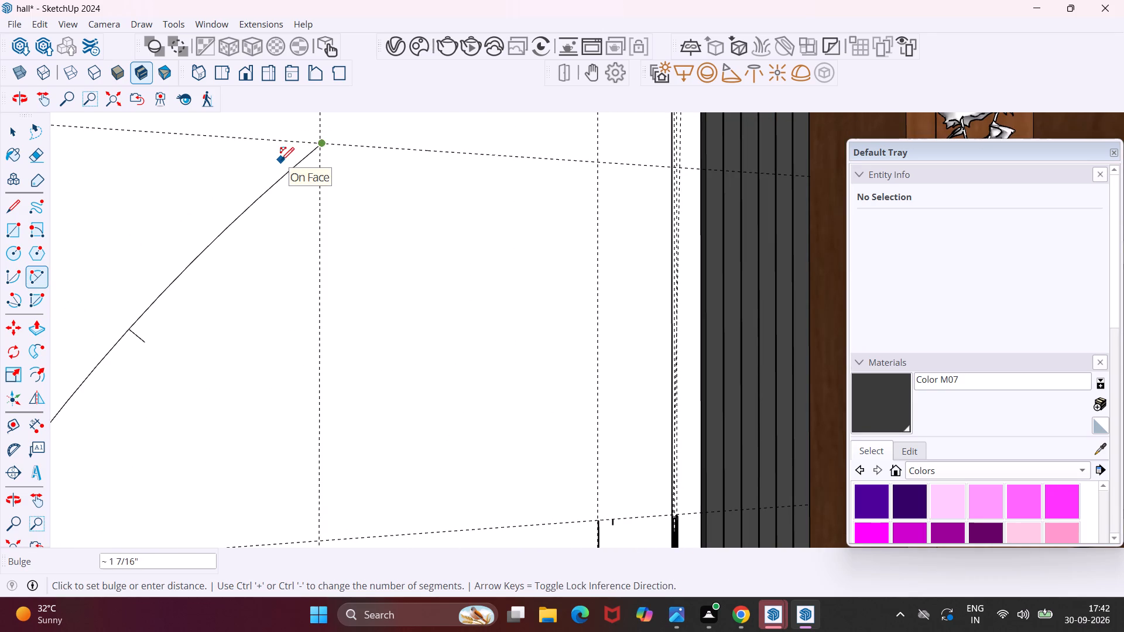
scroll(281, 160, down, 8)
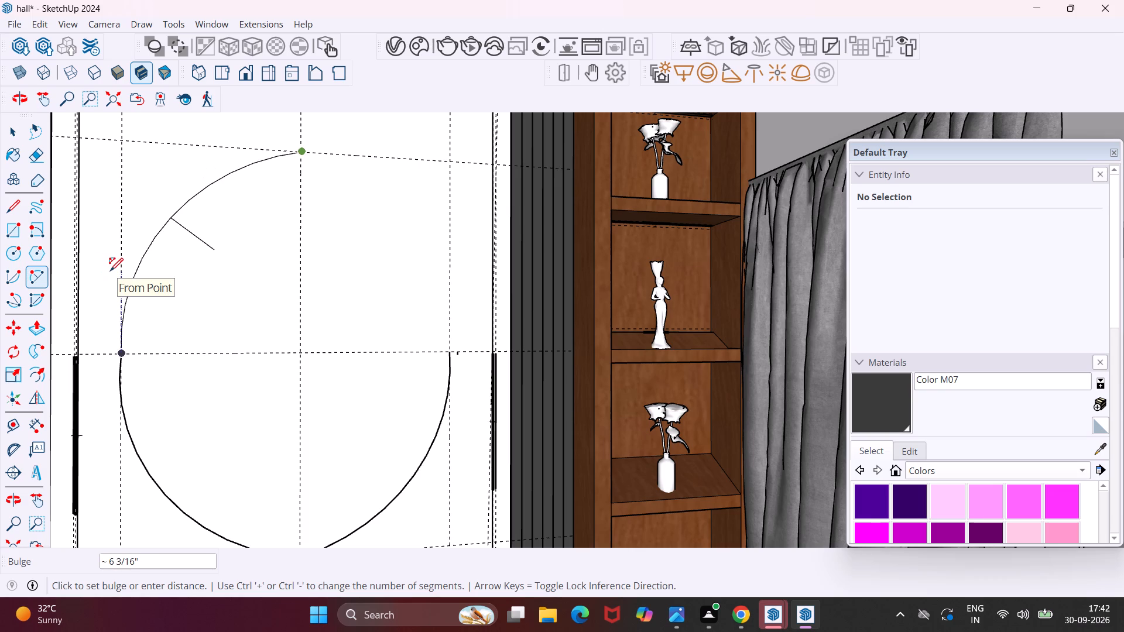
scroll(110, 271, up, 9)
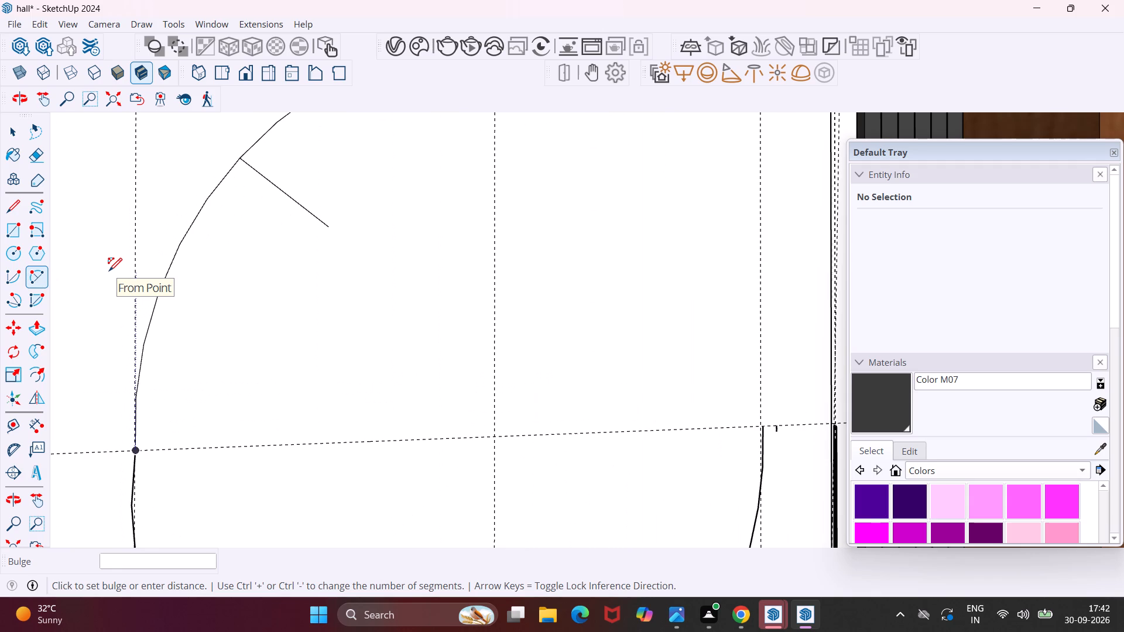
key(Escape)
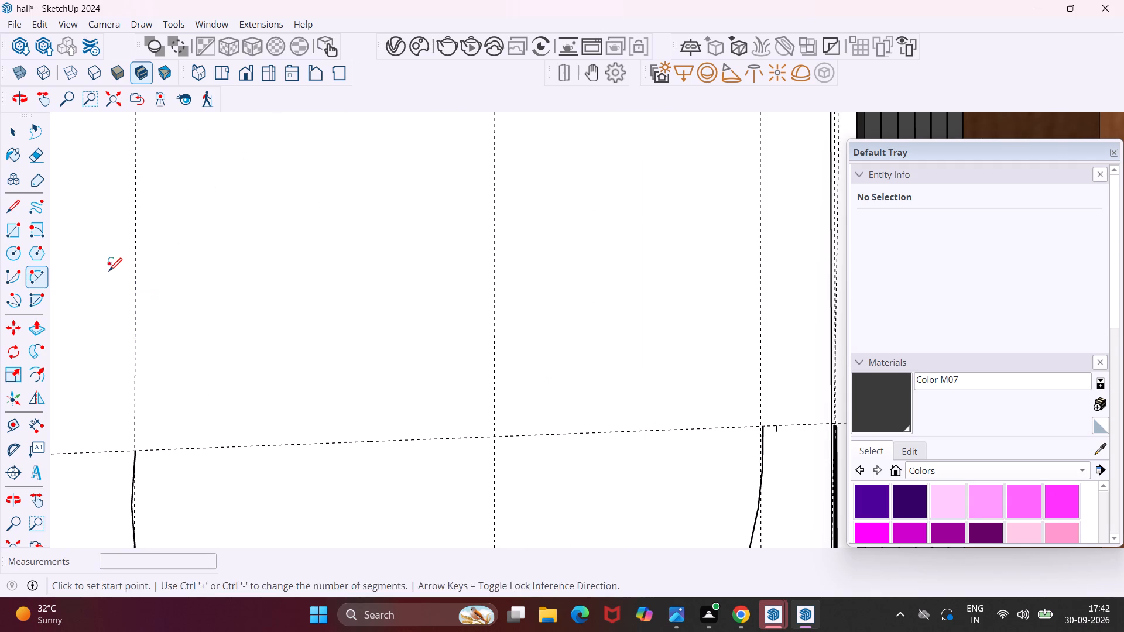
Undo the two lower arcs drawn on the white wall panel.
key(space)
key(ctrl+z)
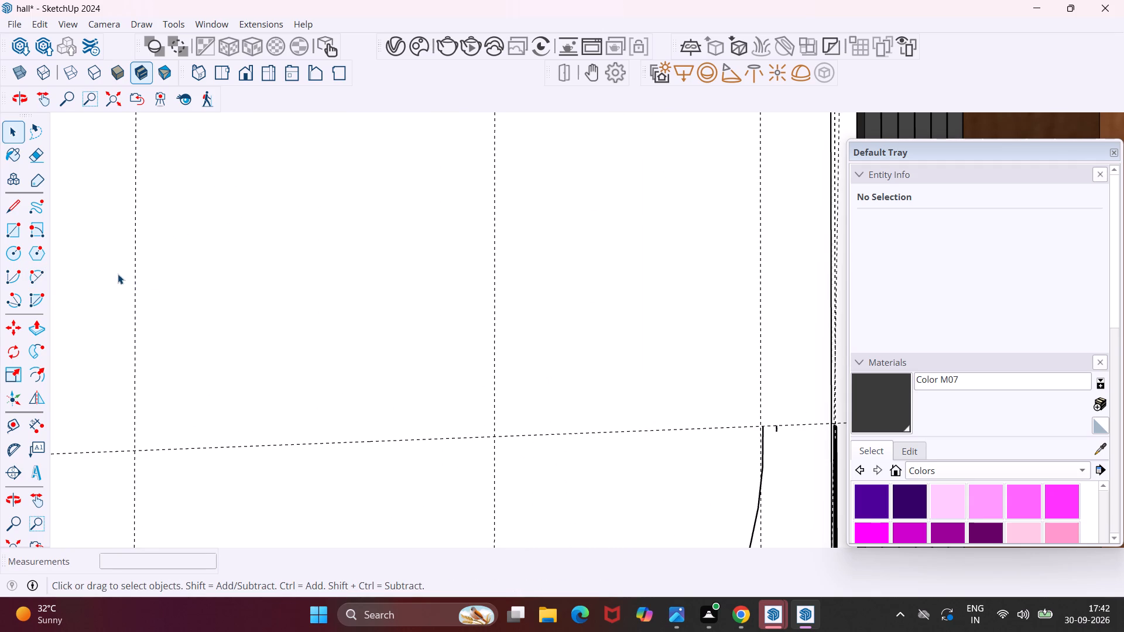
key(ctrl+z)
Draw a two-point arc from the door-side guide intersection to the lower-centre one on the white panel, bulging outward about 5 3/16".
scroll(180, 285, down, 6)
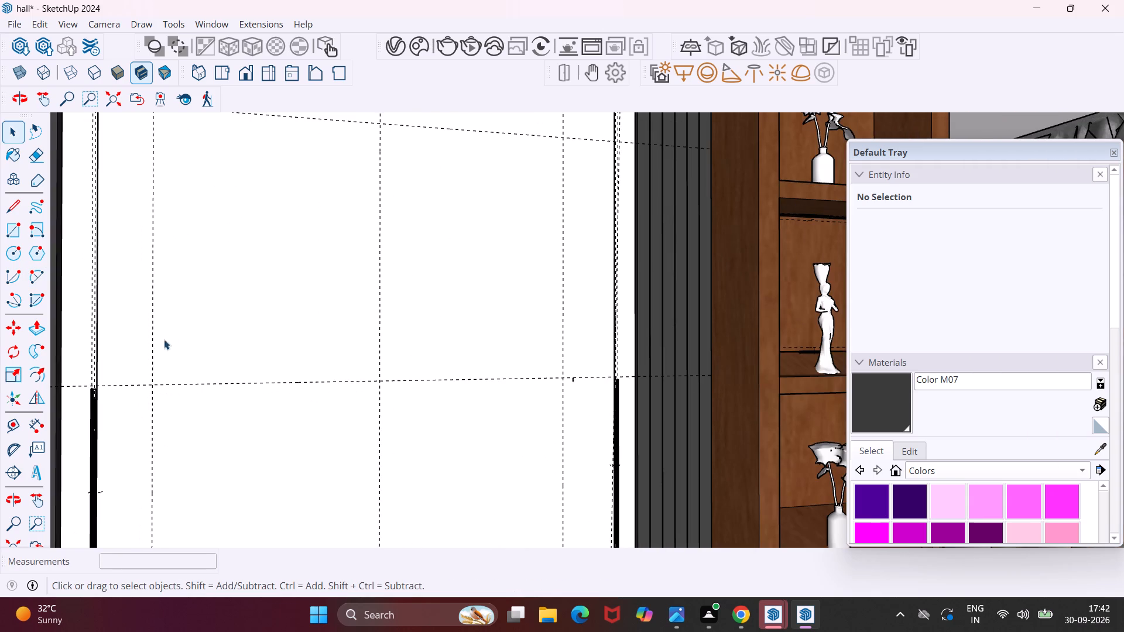
scroll(152, 365, down, 3)
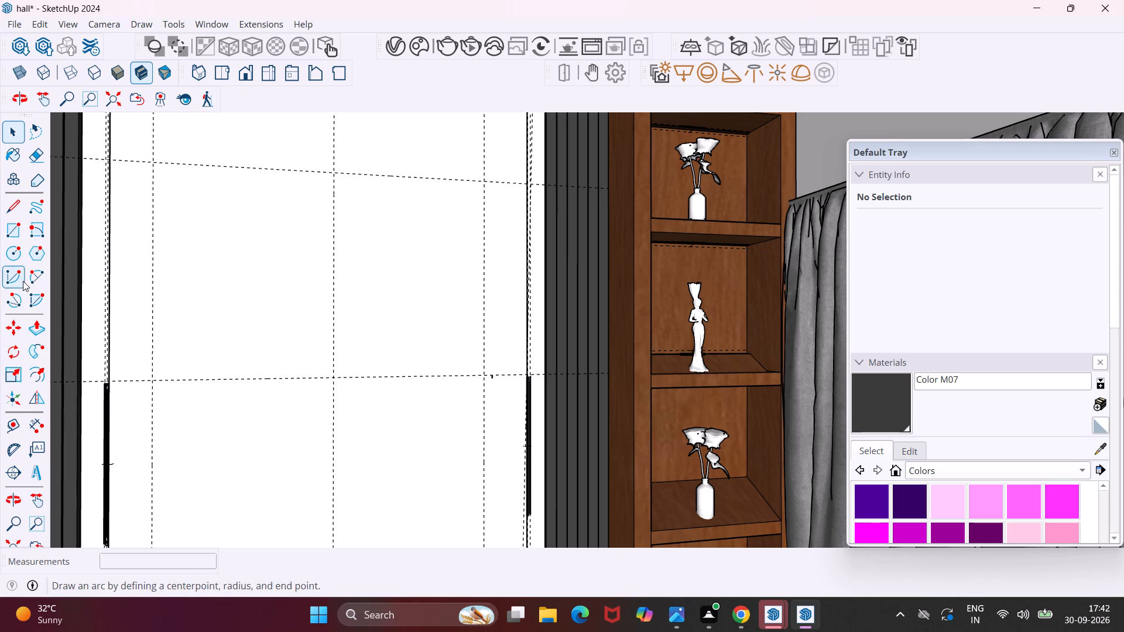
click(35, 277)
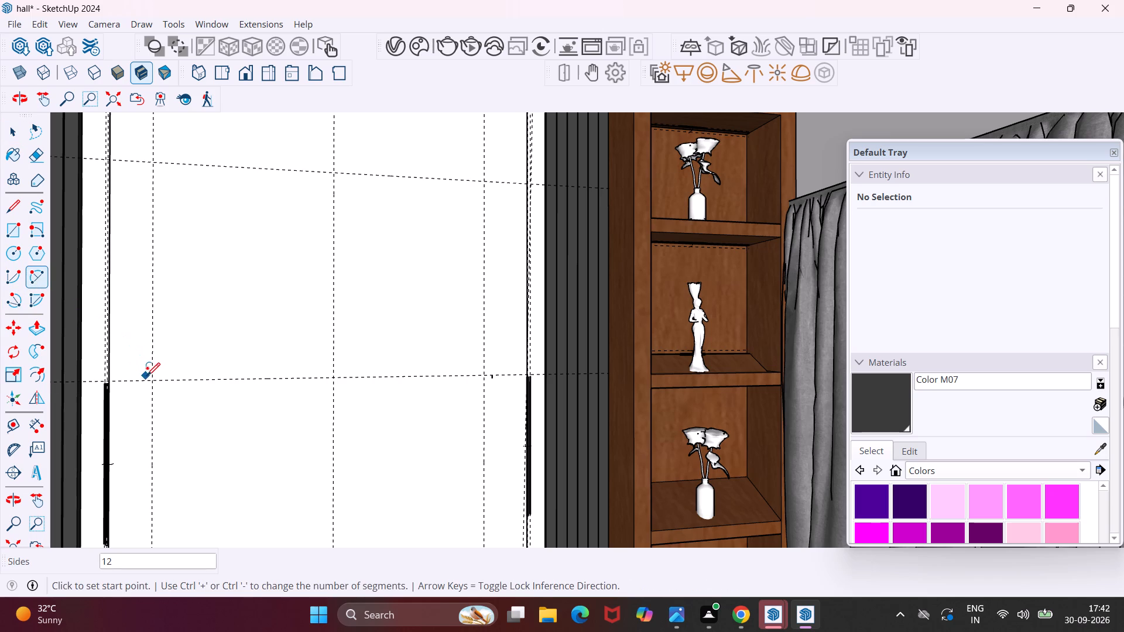
click(152, 378)
scroll(236, 458, down, 6)
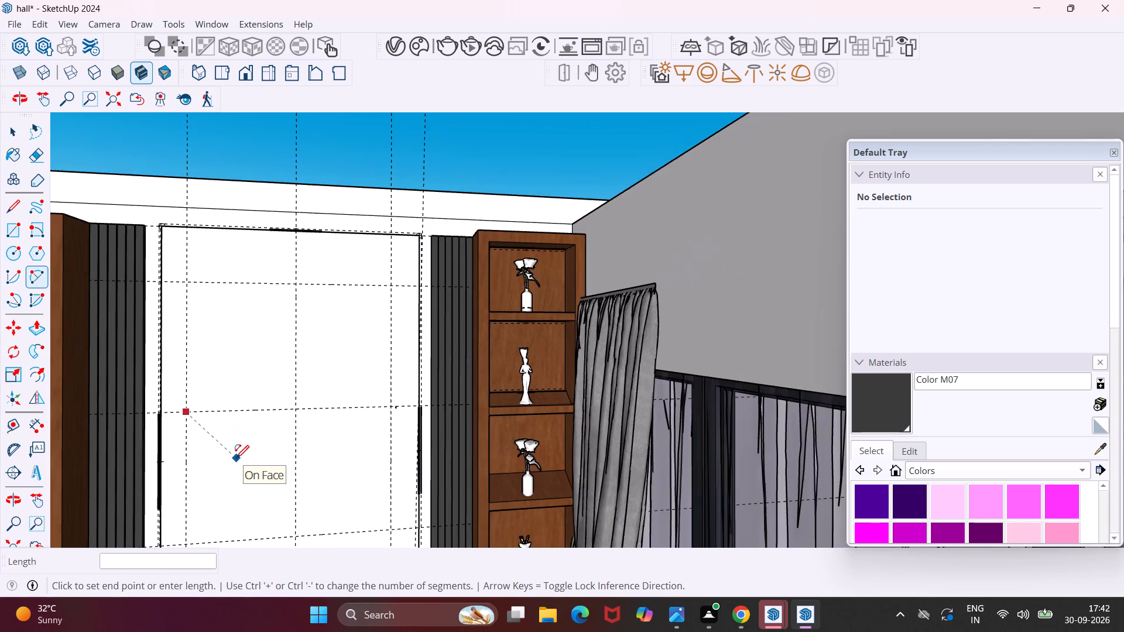
scroll(238, 463, down, 1)
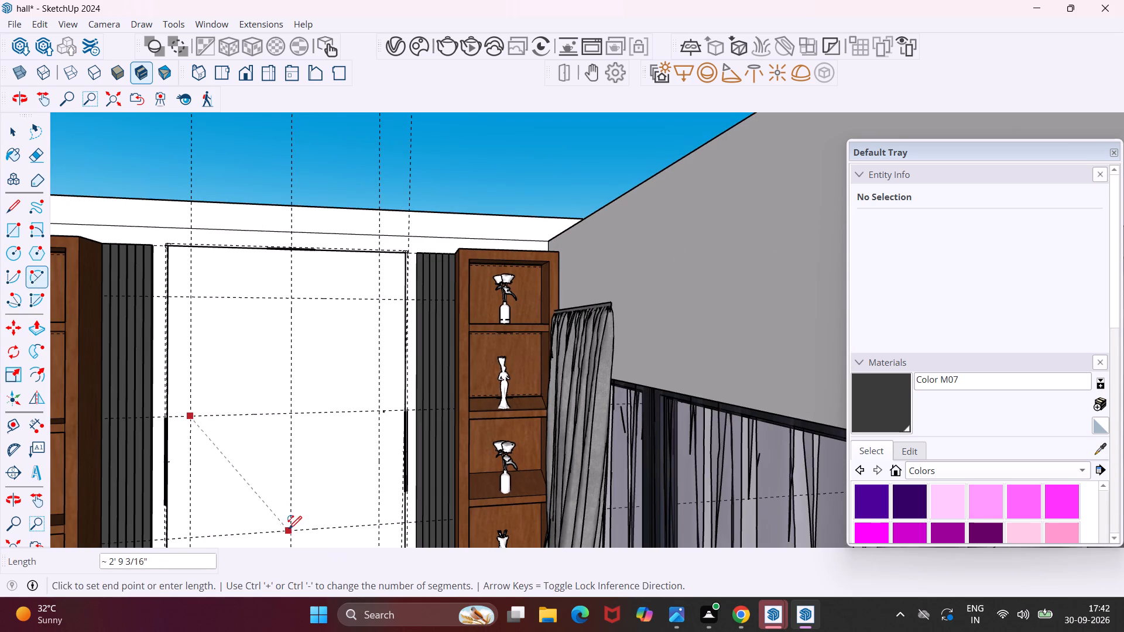
scroll(290, 535, up, 19)
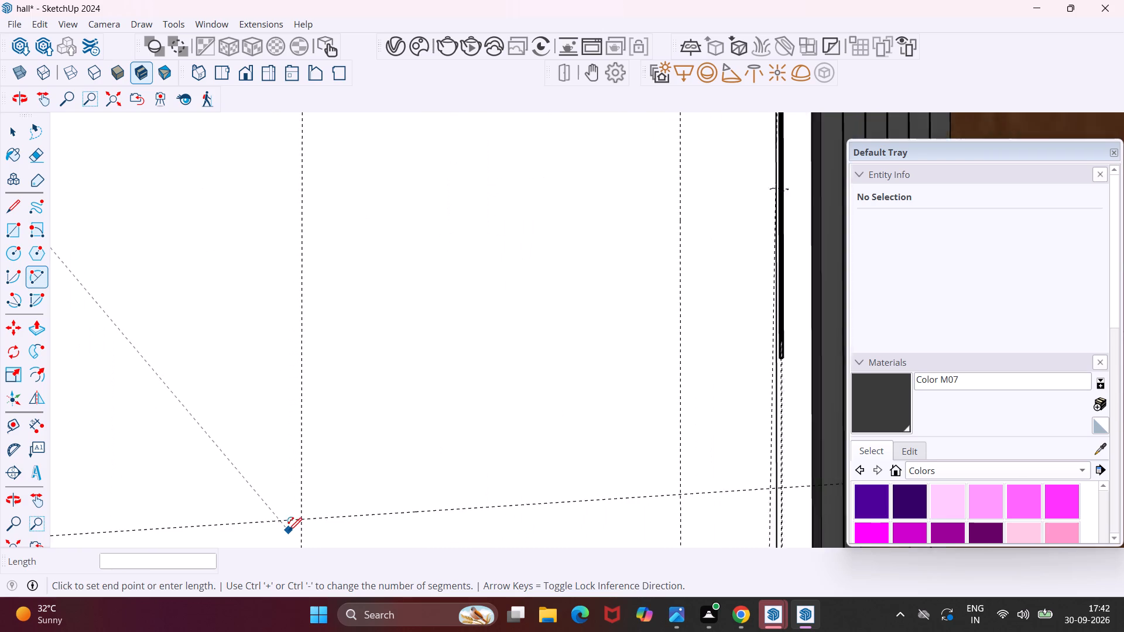
scroll(289, 531, up, 1)
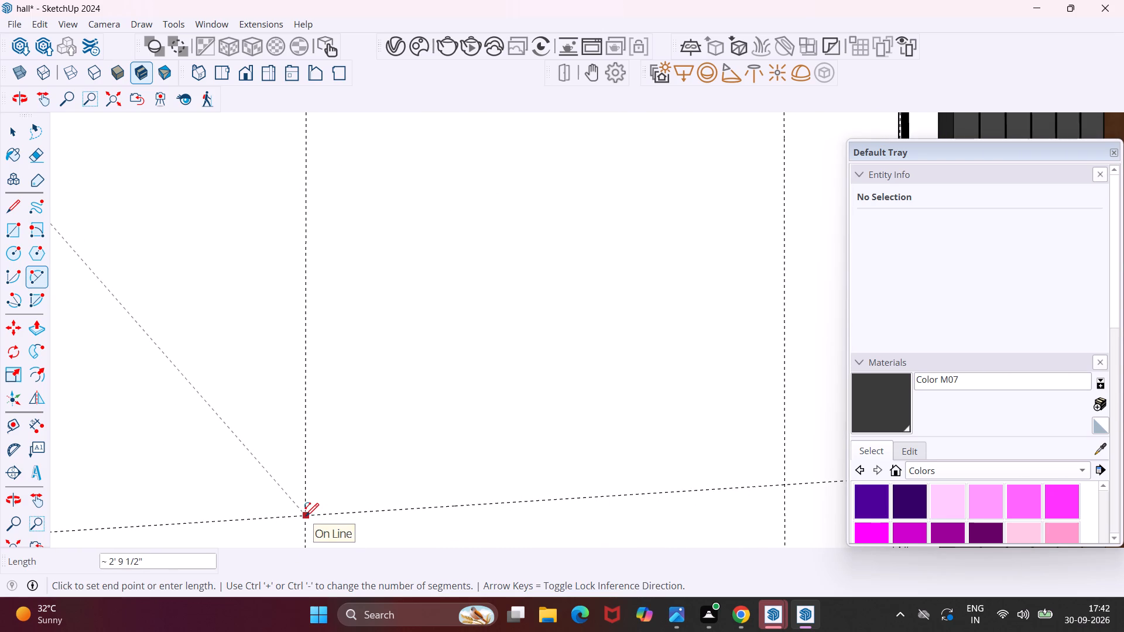
click(306, 516)
scroll(263, 473, down, 11)
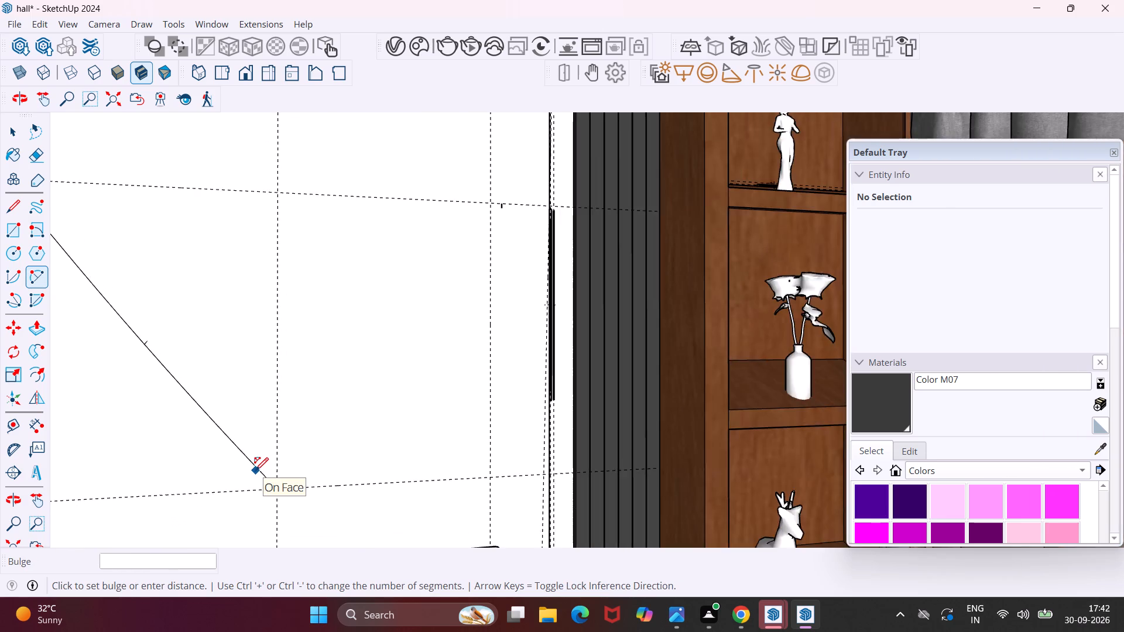
scroll(255, 470, down, 4)
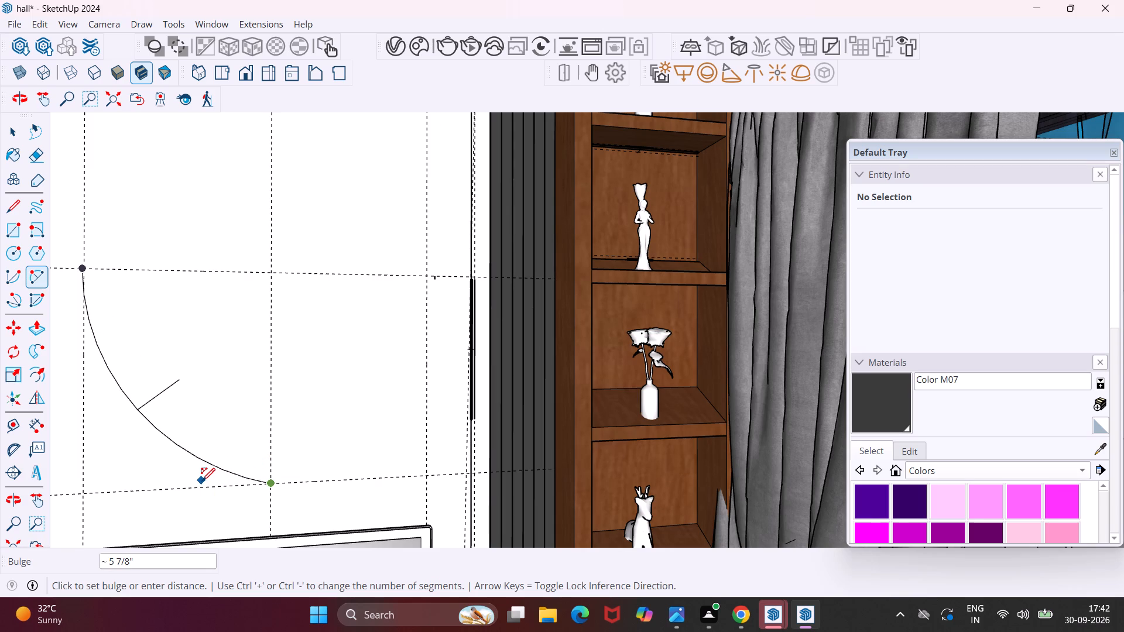
scroll(200, 481, up, 4)
scroll(200, 481, down, 5)
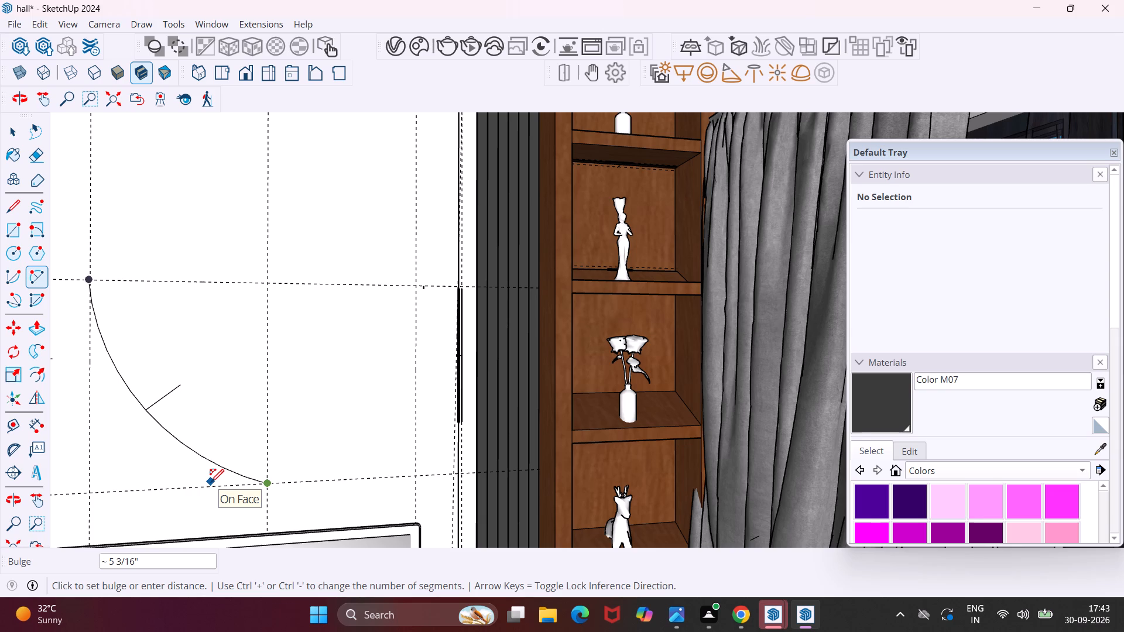
click(211, 482)
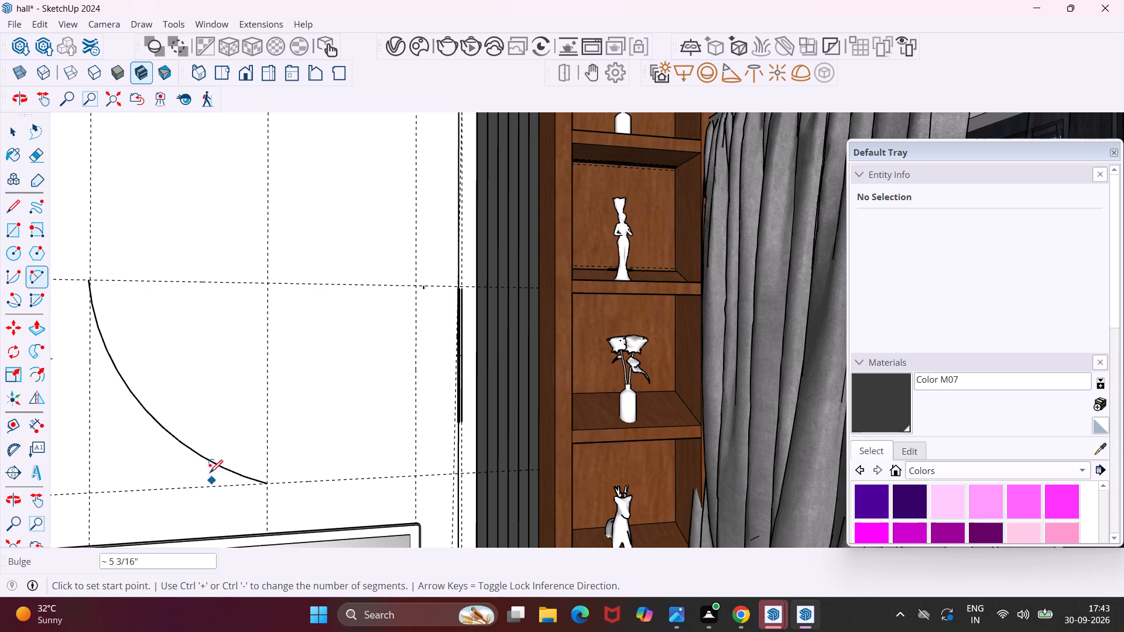
Draw a two-point arc from the lower arc's door-side end to the upper-centre guide intersection, bulging outward about 5 7/8".
click(87, 281)
scroll(95, 247, down, 7)
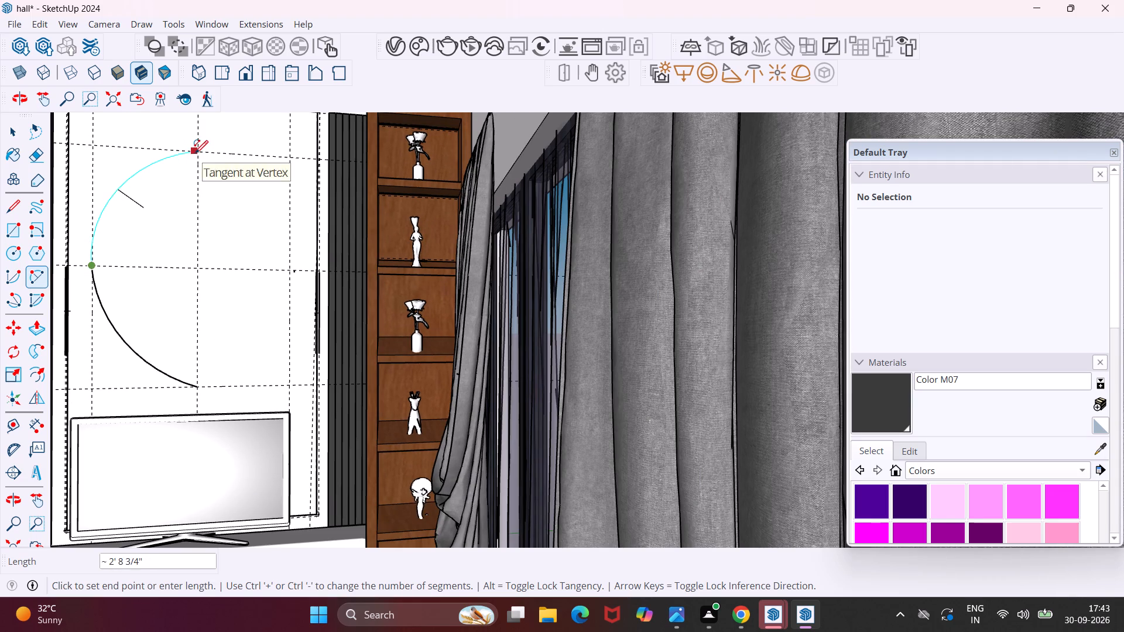
scroll(197, 153, up, 7)
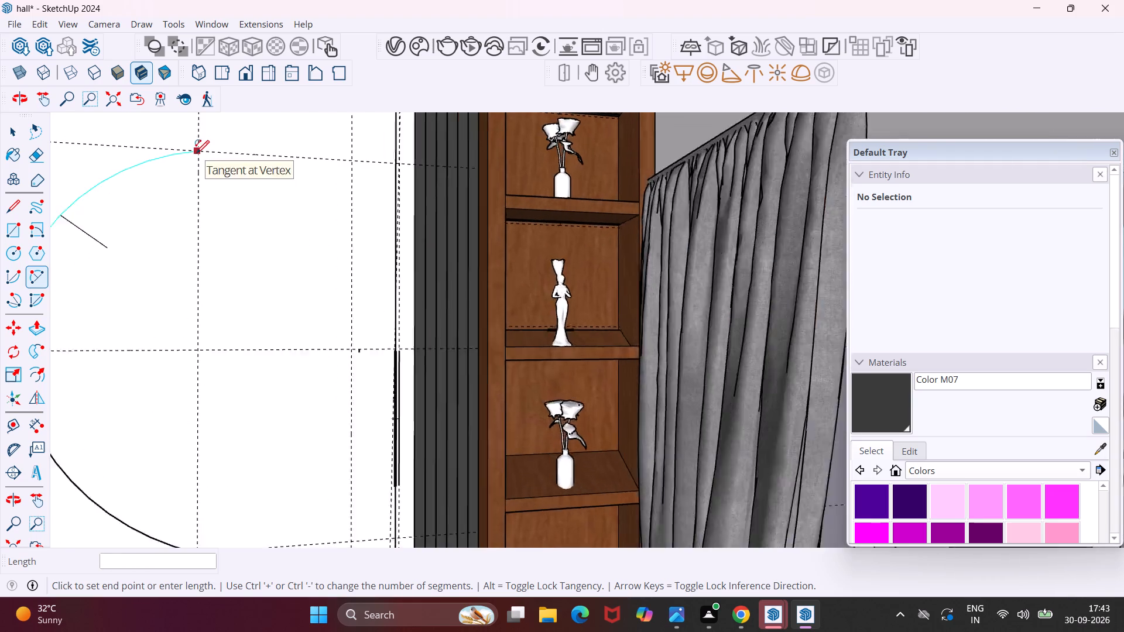
scroll(196, 153, up, 11)
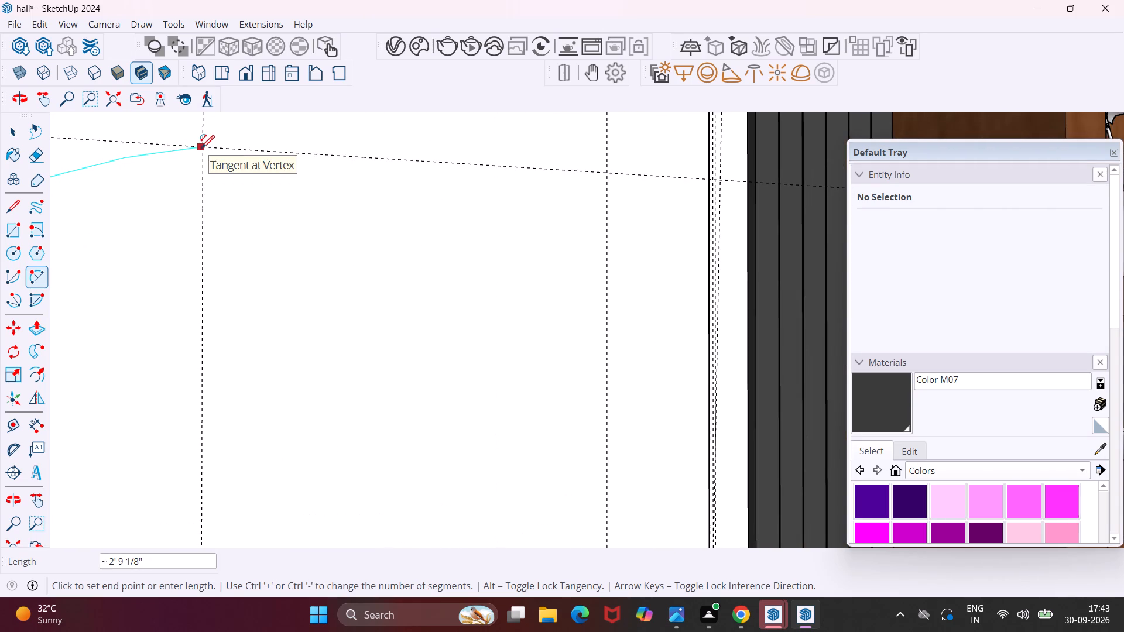
click(201, 148)
scroll(201, 148, down, 16)
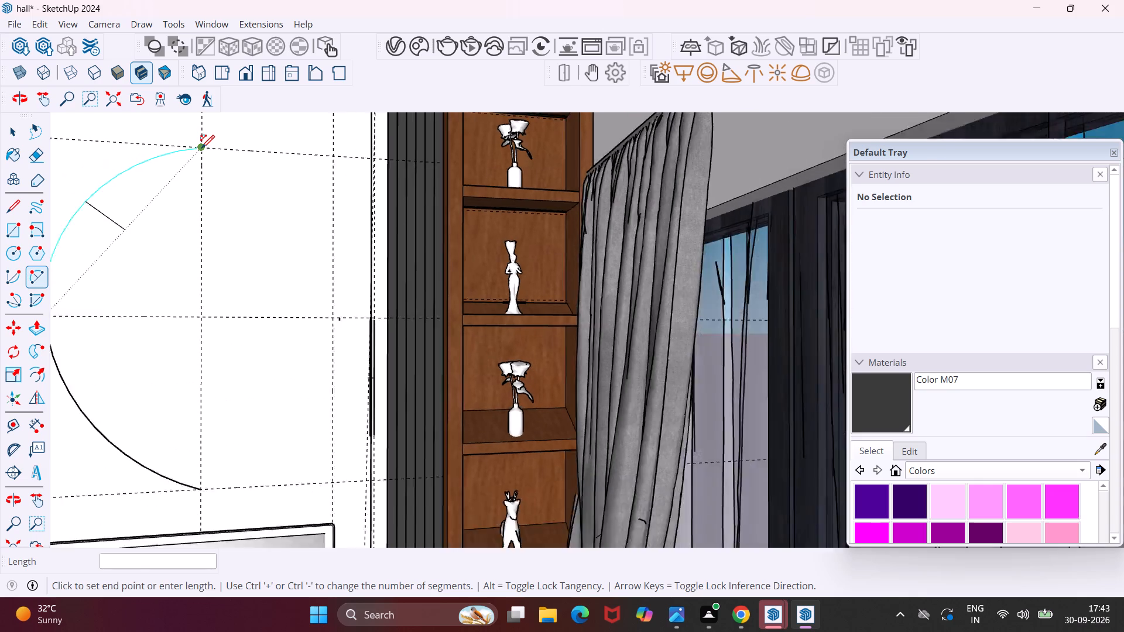
scroll(201, 148, down, 2)
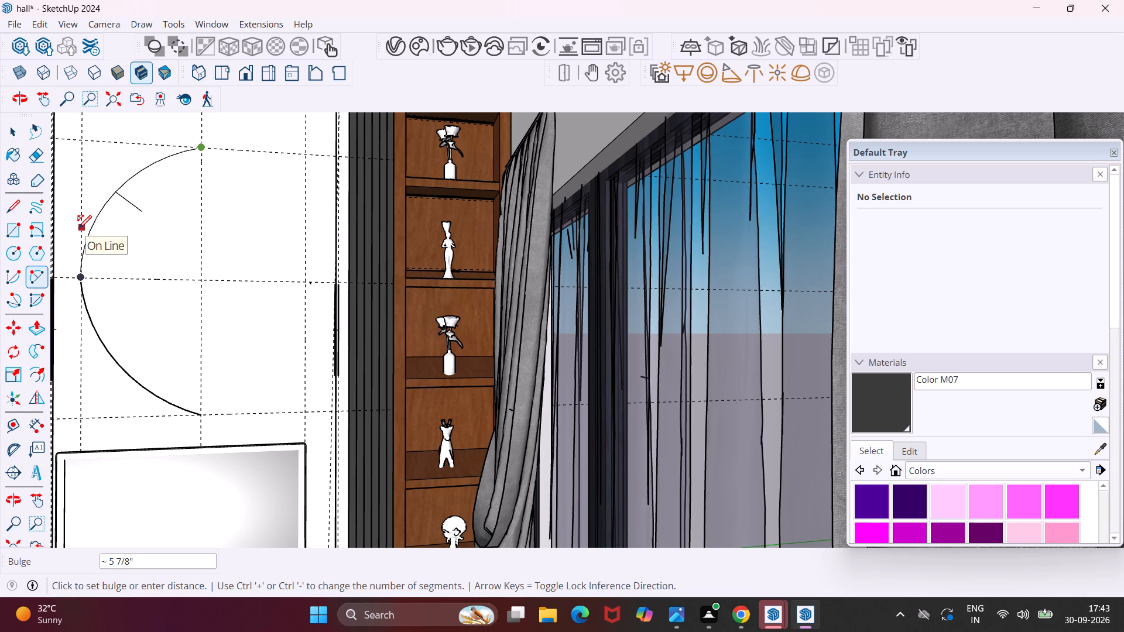
scroll(77, 227, up, 4)
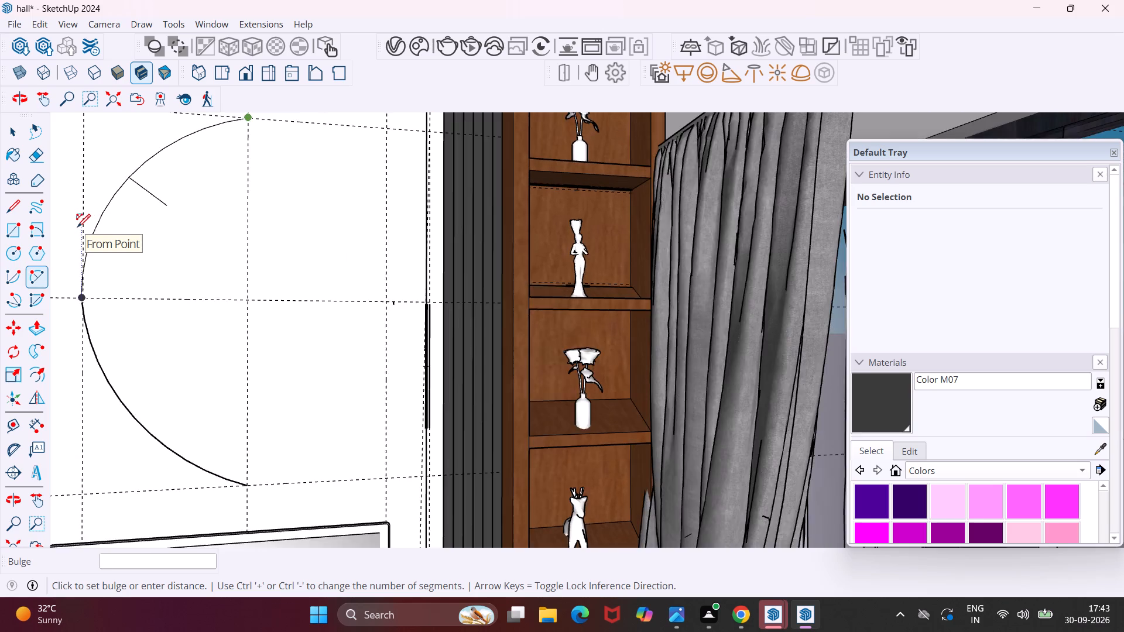
scroll(77, 227, up, 4)
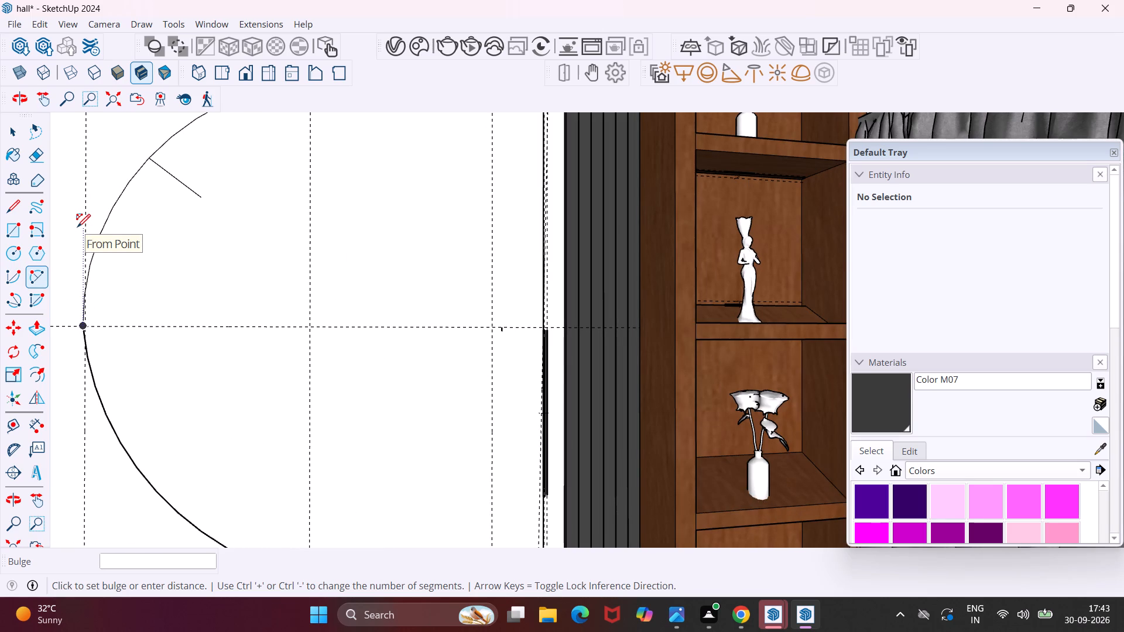
click(77, 227)
scroll(111, 227, down, 8)
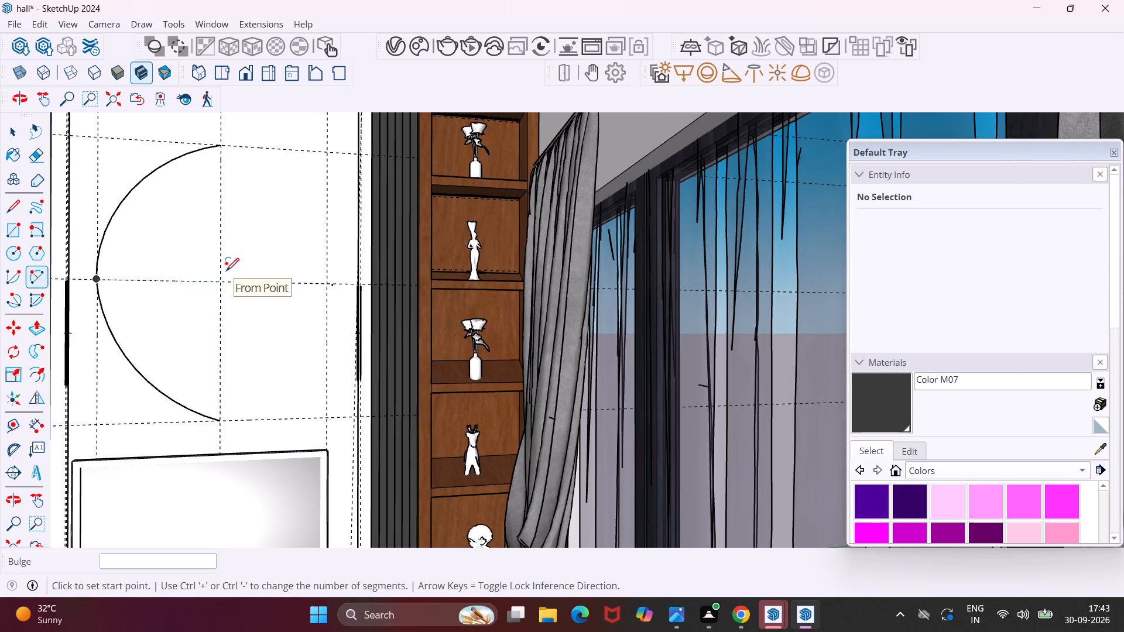
key(Escape)
key(space)
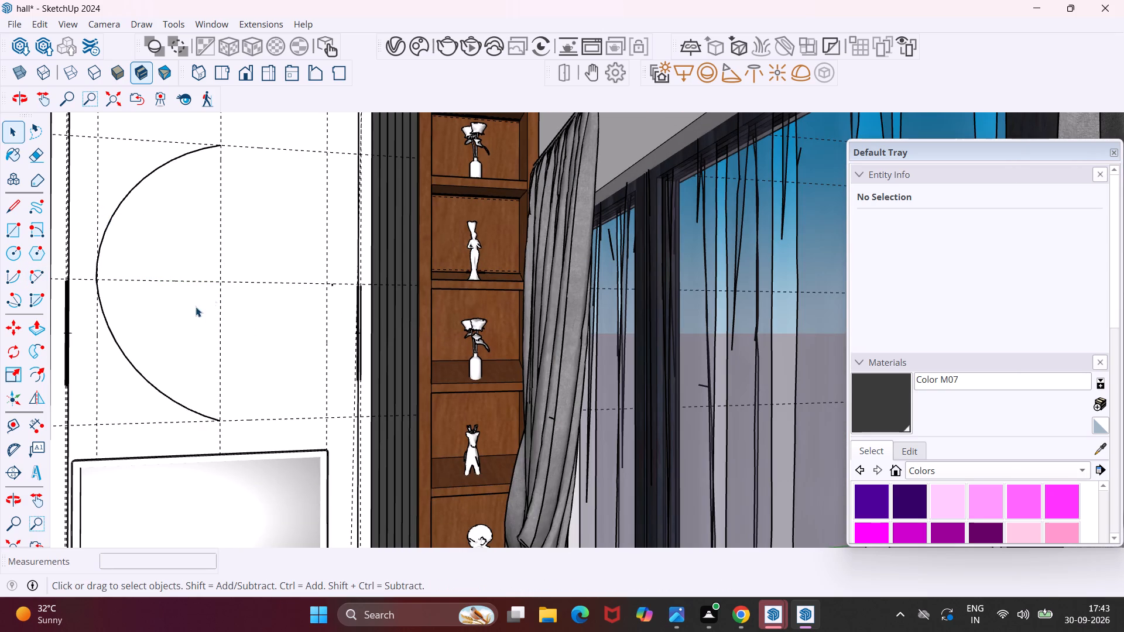
Set the lower arc's segment count to 50.
click(142, 377)
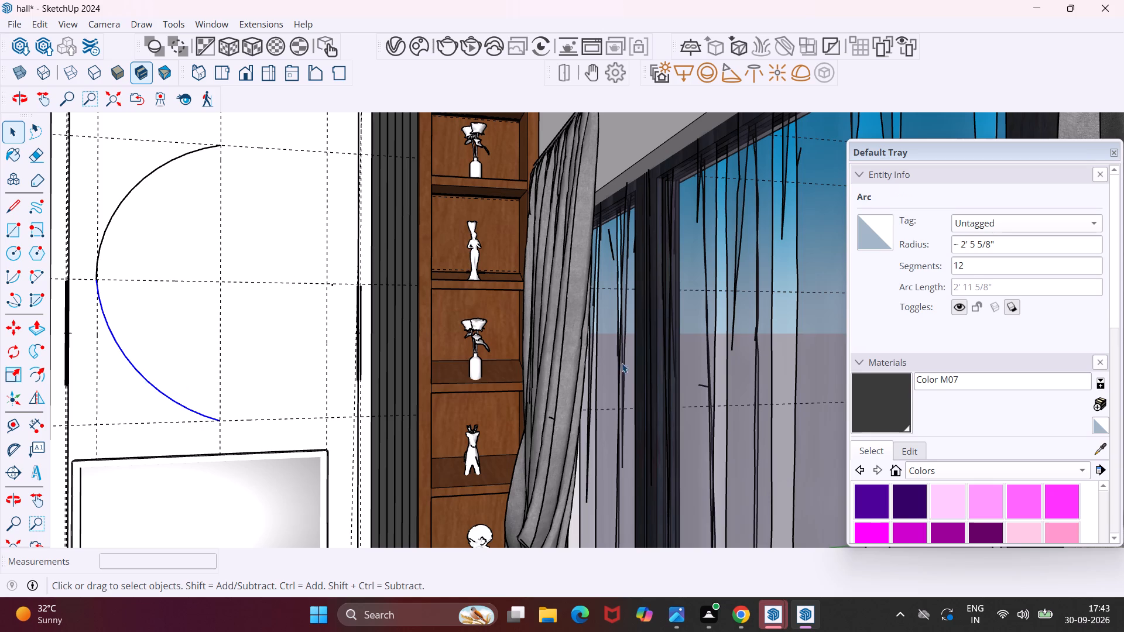
click(968, 270)
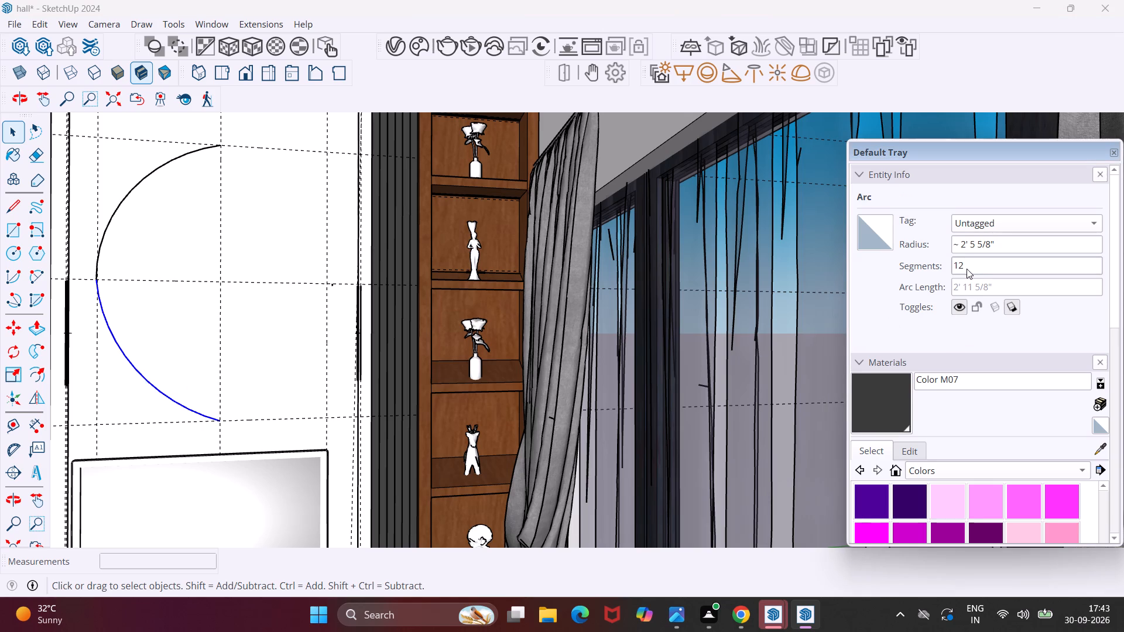
key(BackSpace)
key(BackSpace)
text(30)
key(BackSpace)
key(BackSpace)
key(8)
key(BackSpace)
text(50)
key(Return)
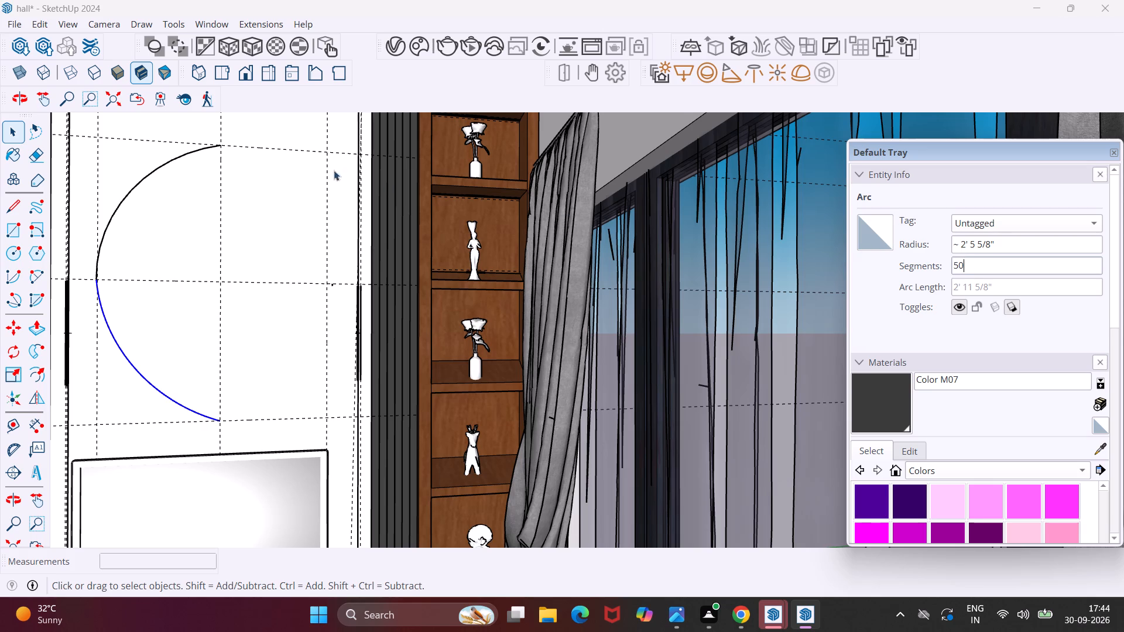
Set the upper arc's segment count to 50.
click(131, 189)
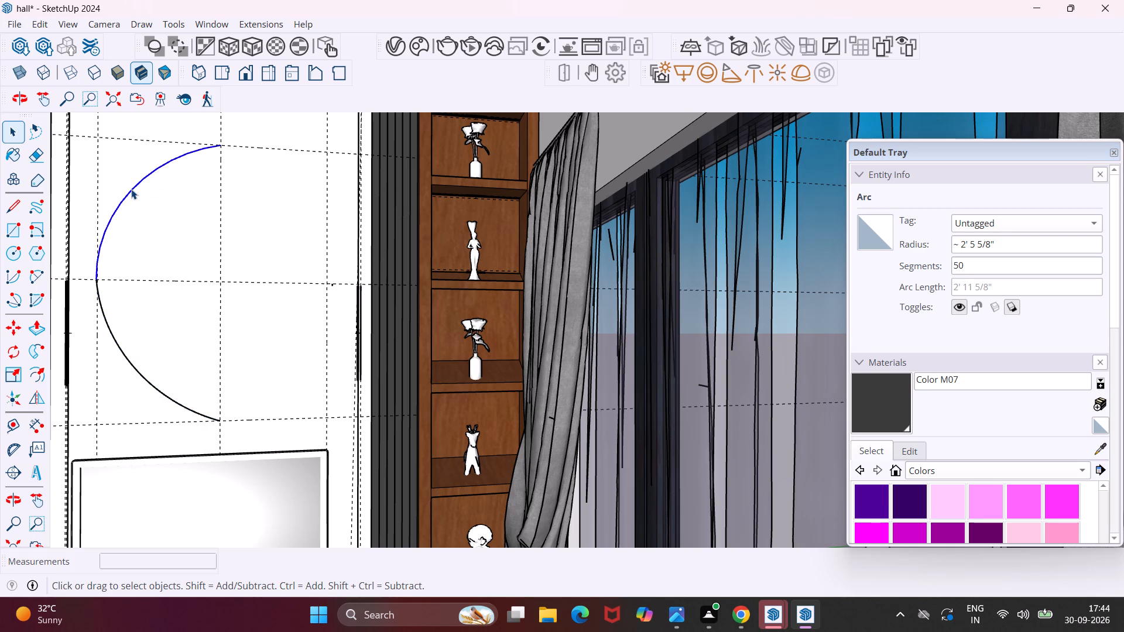
click(976, 266)
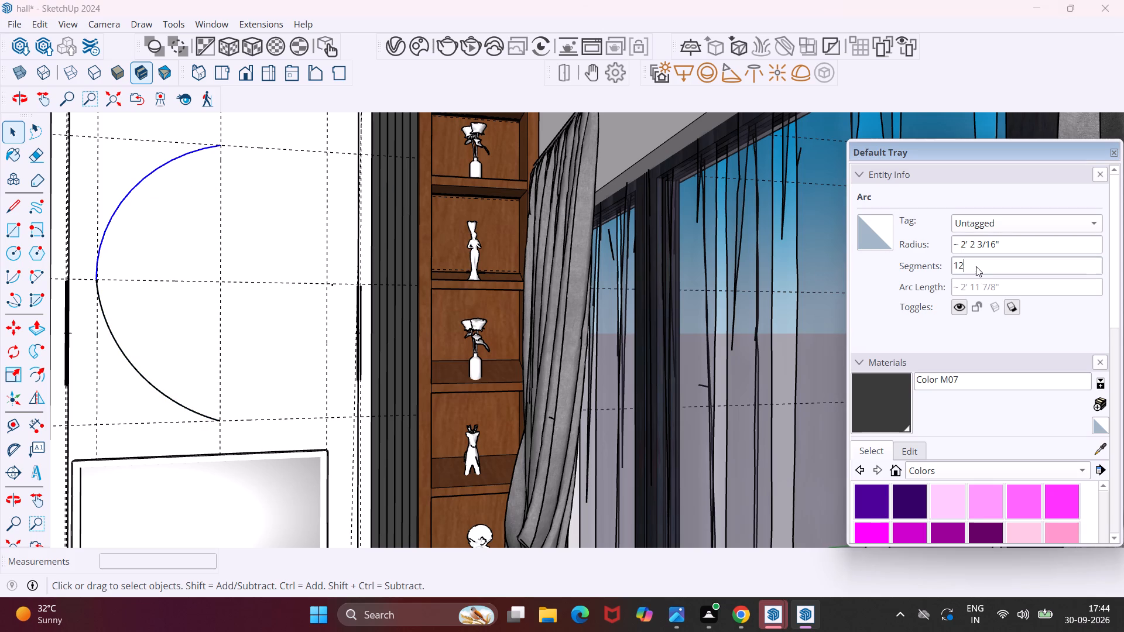
key(BackSpace)
key(BackSpace)
text(50)
key(Return)
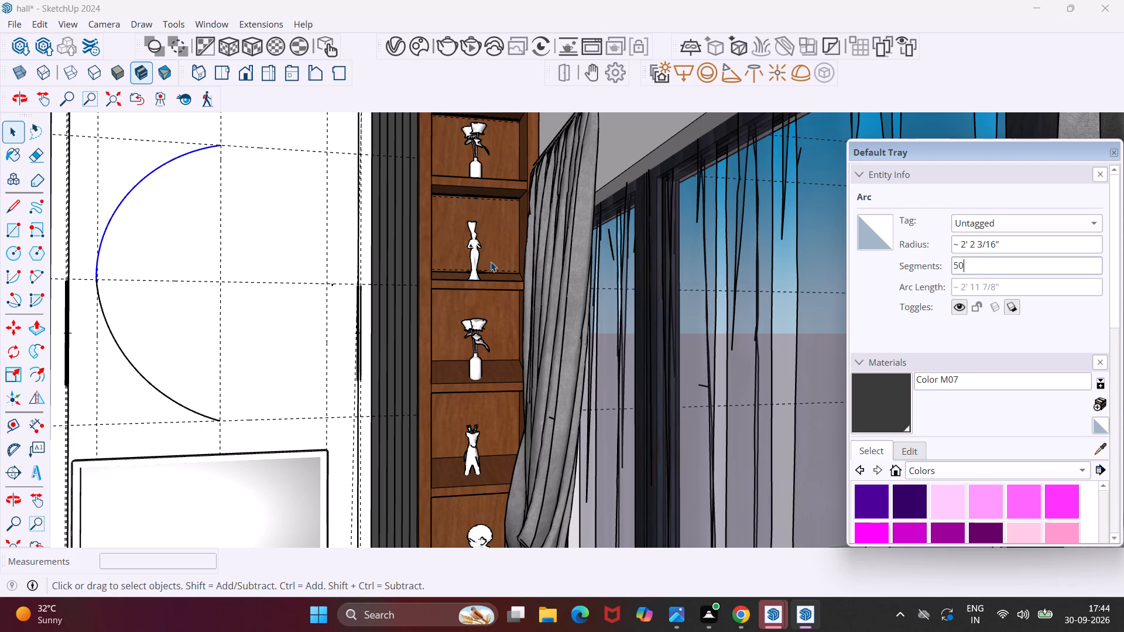
Make the upper and lower arcs on the white panel into one group.
ctrl+click(119, 349)
right_click(119, 349)
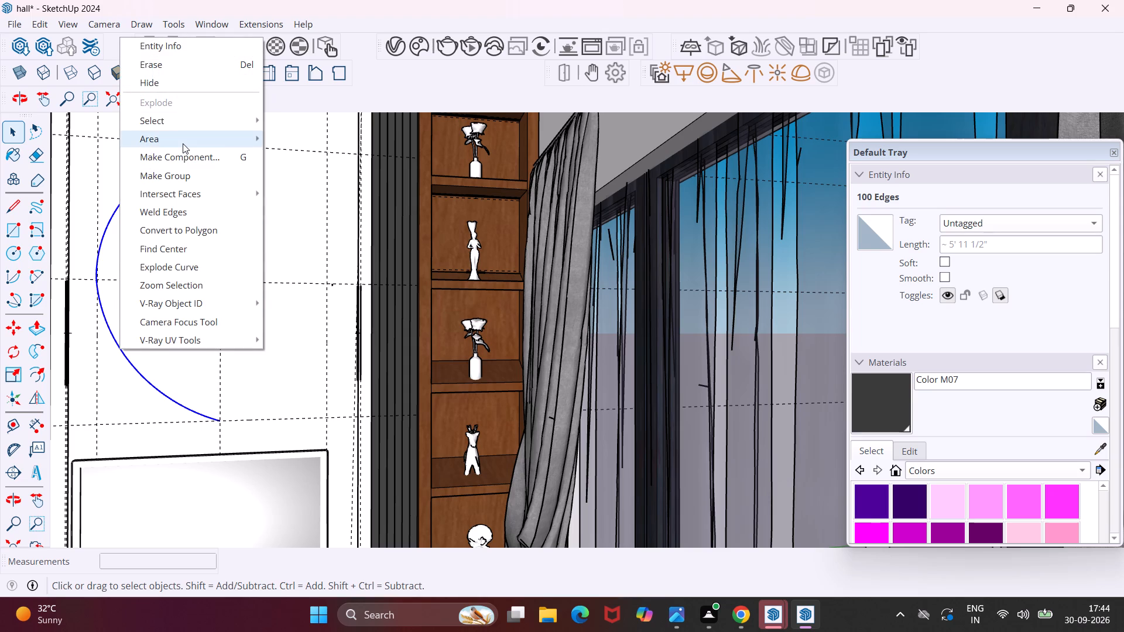
click(187, 169)
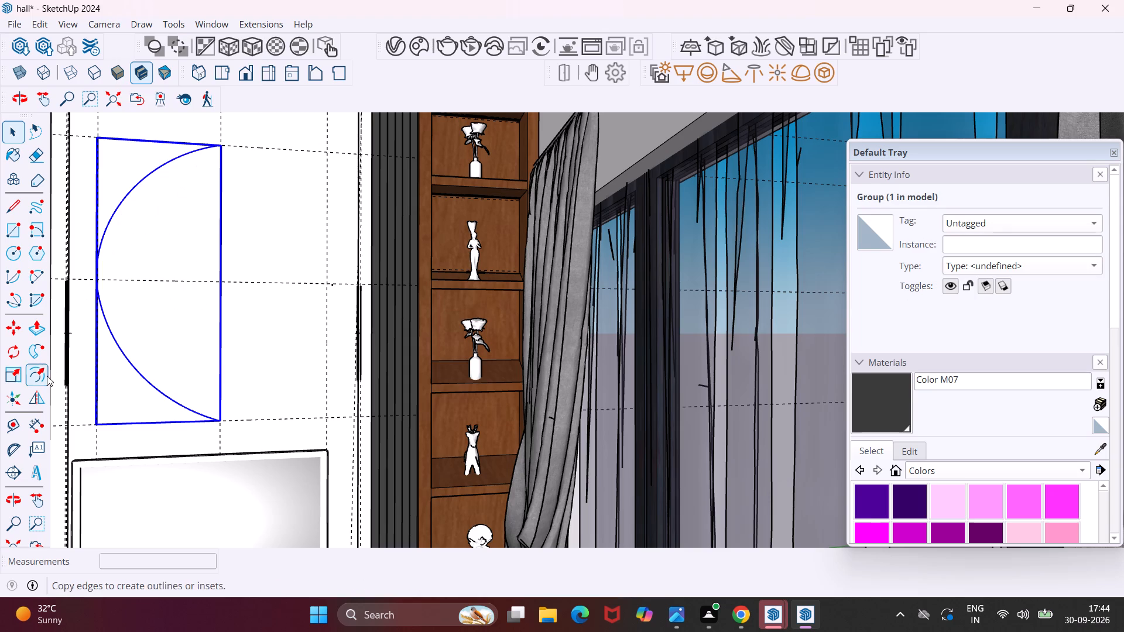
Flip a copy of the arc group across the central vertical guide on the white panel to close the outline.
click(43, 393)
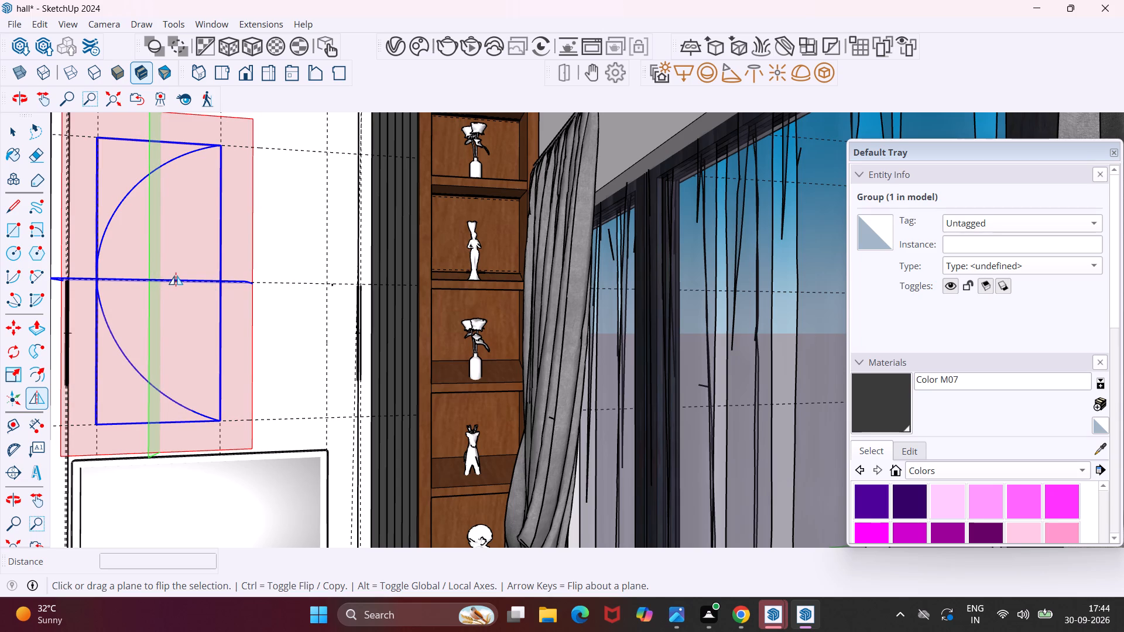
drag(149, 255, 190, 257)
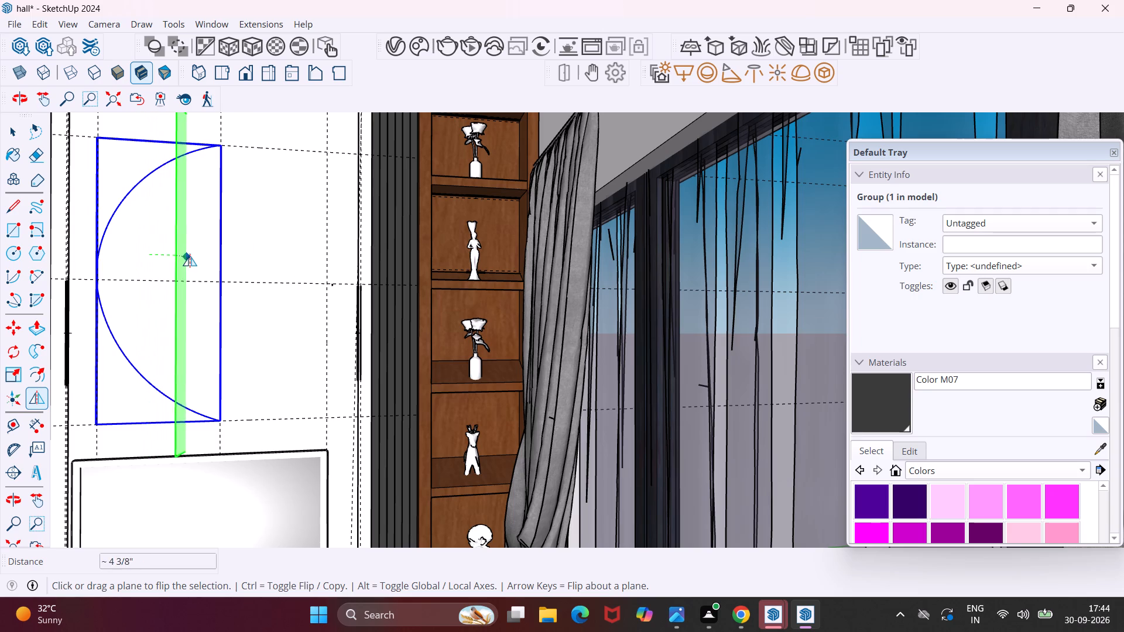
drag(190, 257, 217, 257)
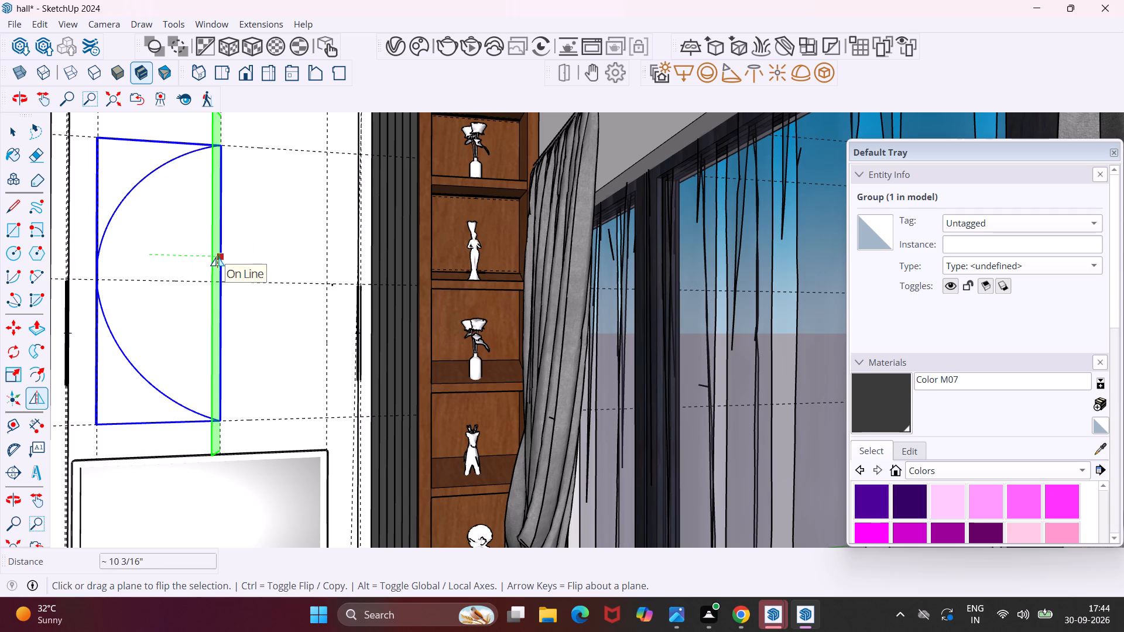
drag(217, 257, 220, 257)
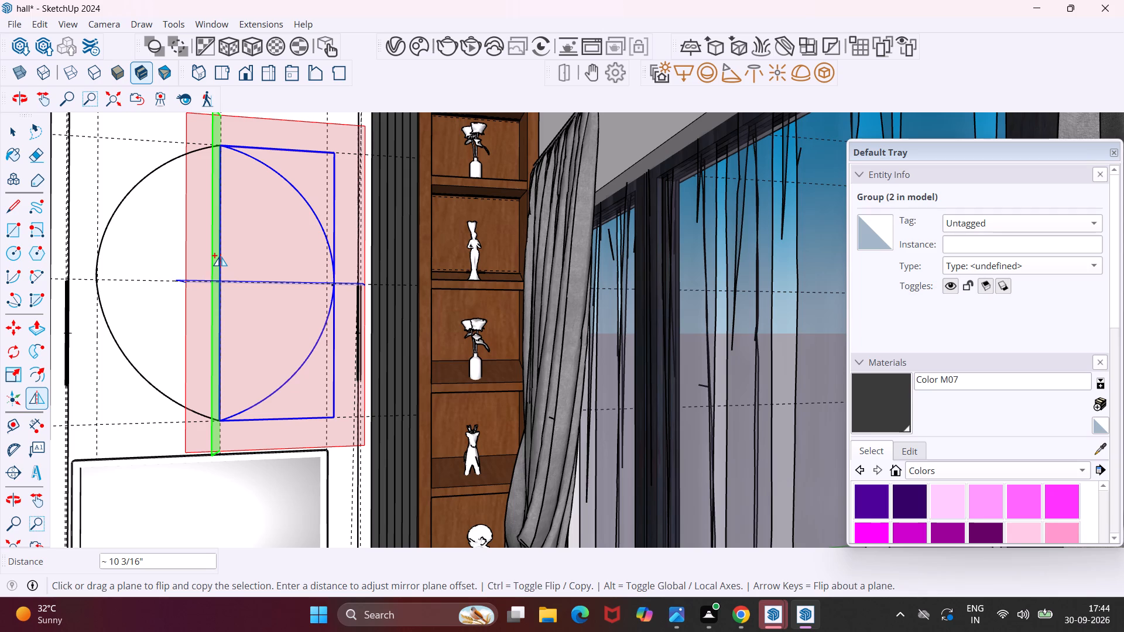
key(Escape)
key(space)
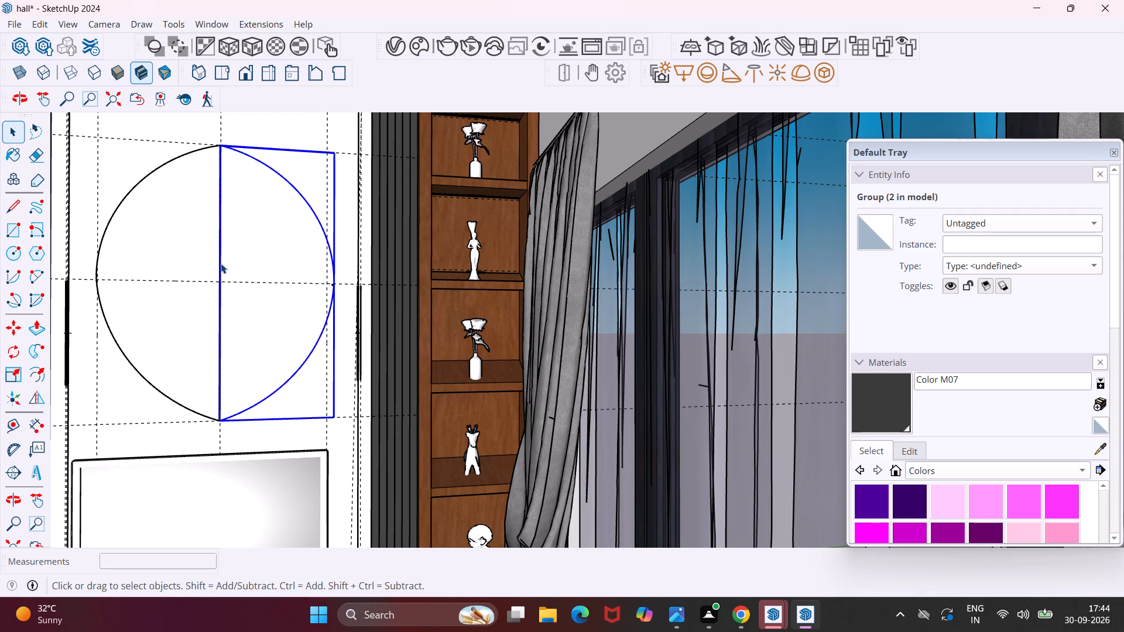
Examine the mirrored outline on the white panel and check whether it divides the panel face.
scroll(180, 281, down, 11)
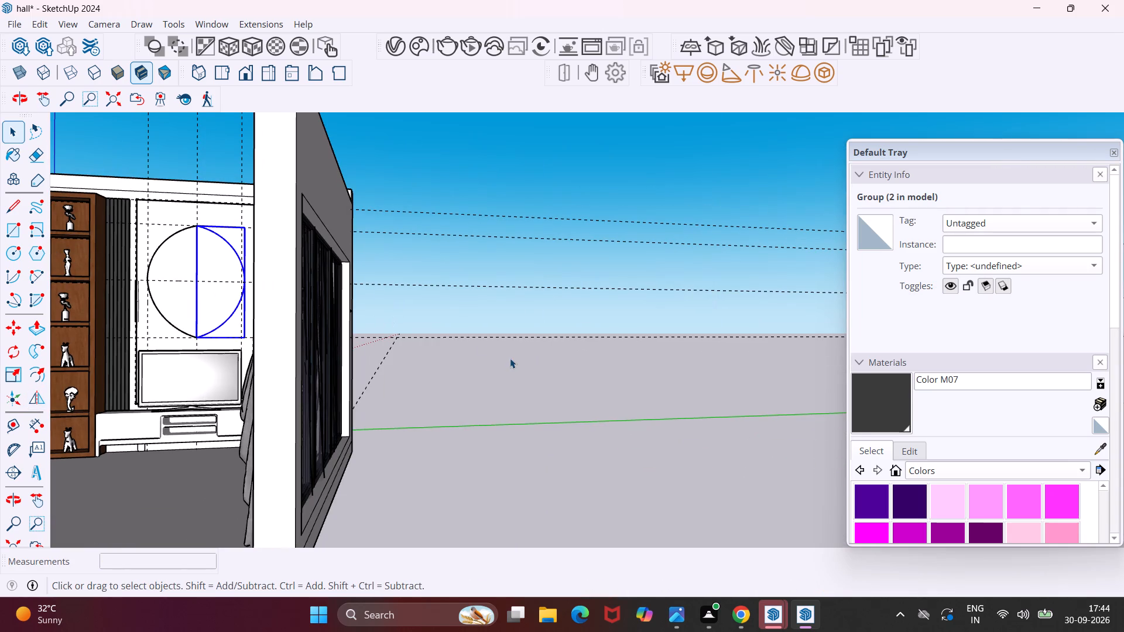
click(505, 379)
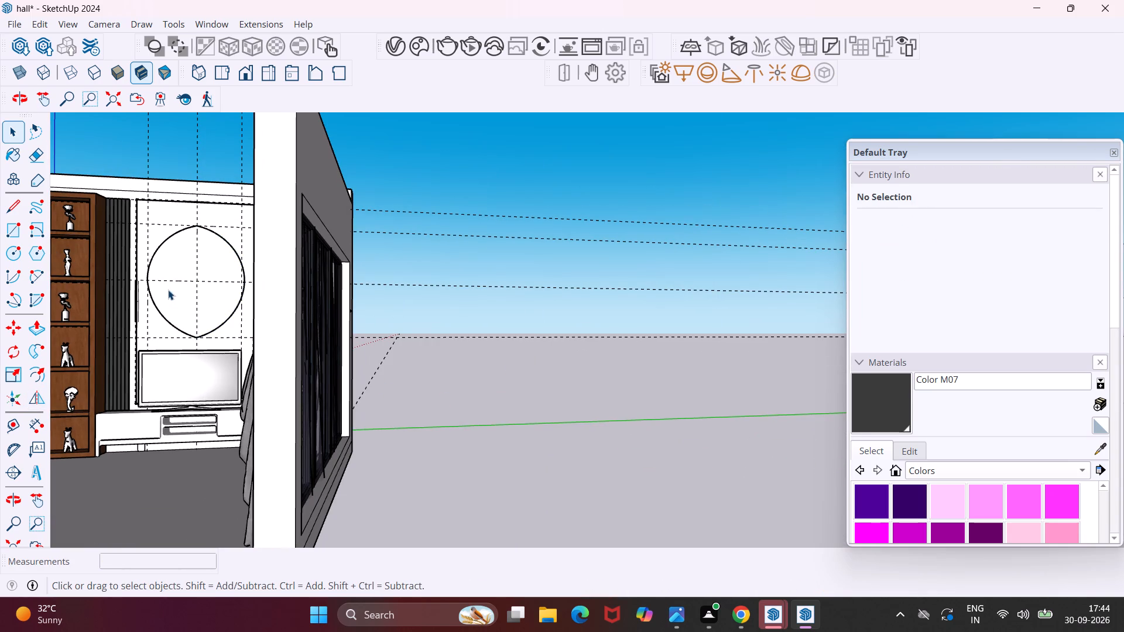
scroll(157, 281, up, 5)
middle_drag(157, 281, 173, 278)
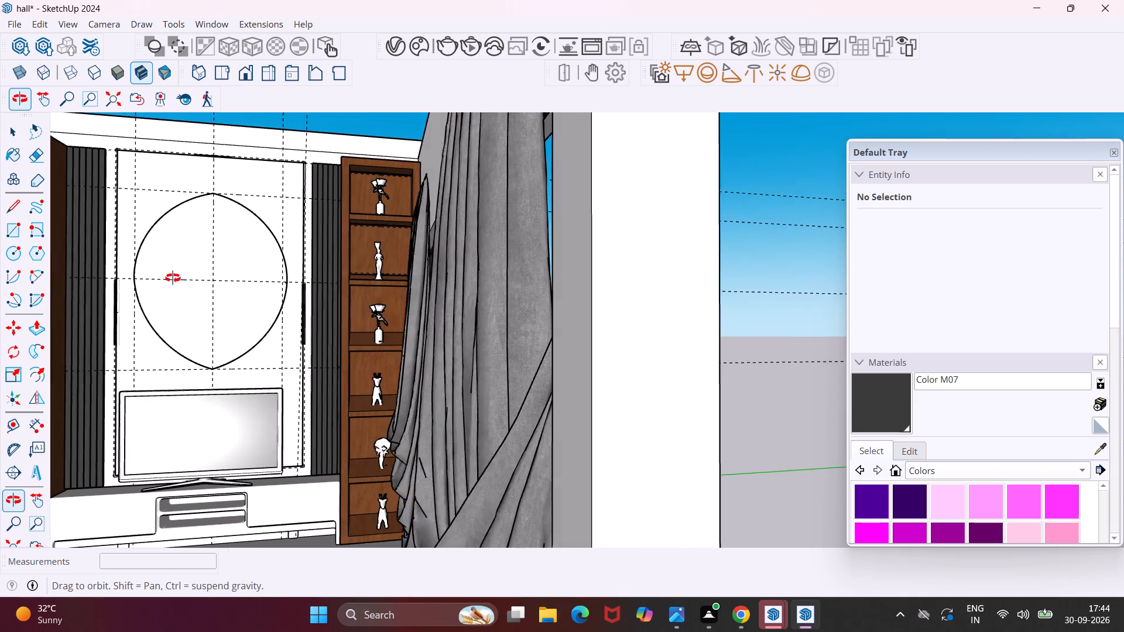
middle_drag(173, 278, 181, 278)
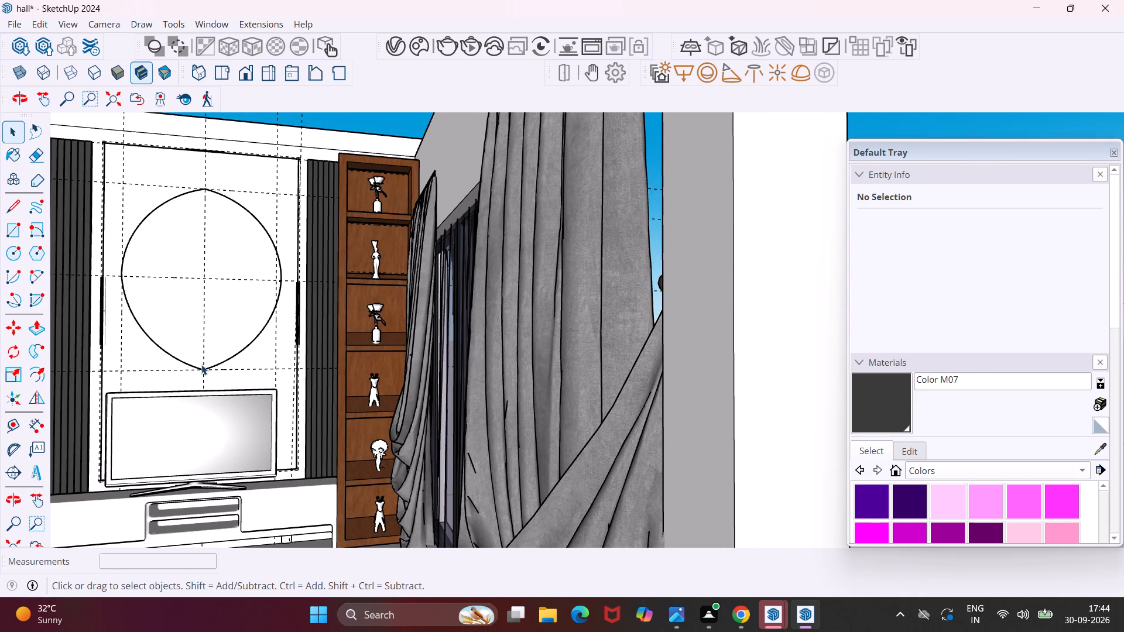
scroll(201, 365, up, 4)
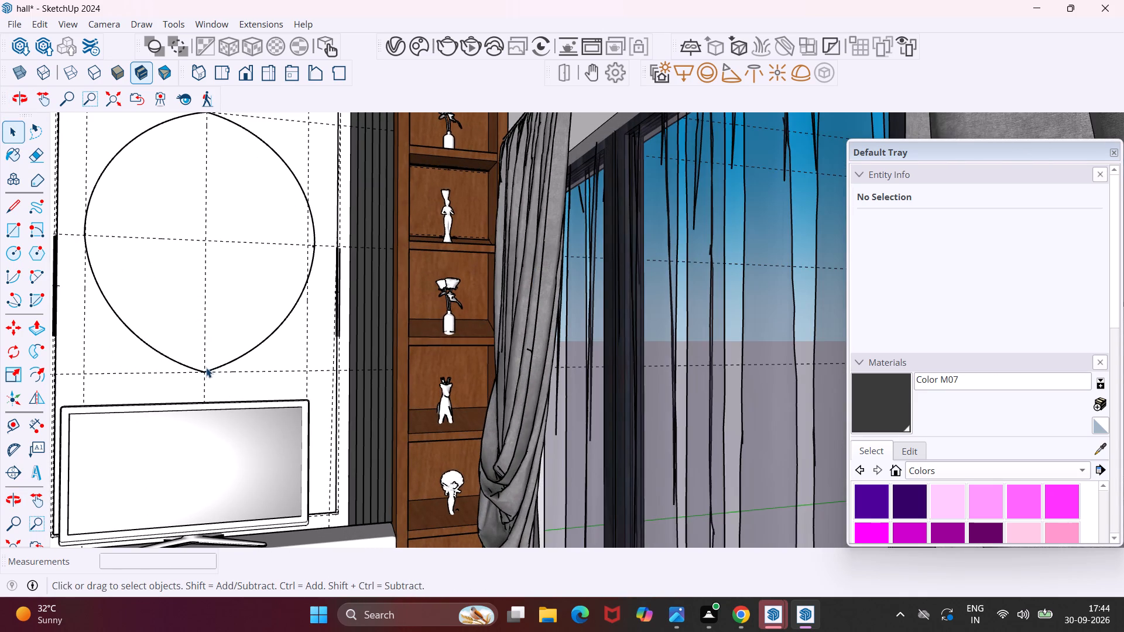
scroll(211, 280, down, 2)
click(174, 194)
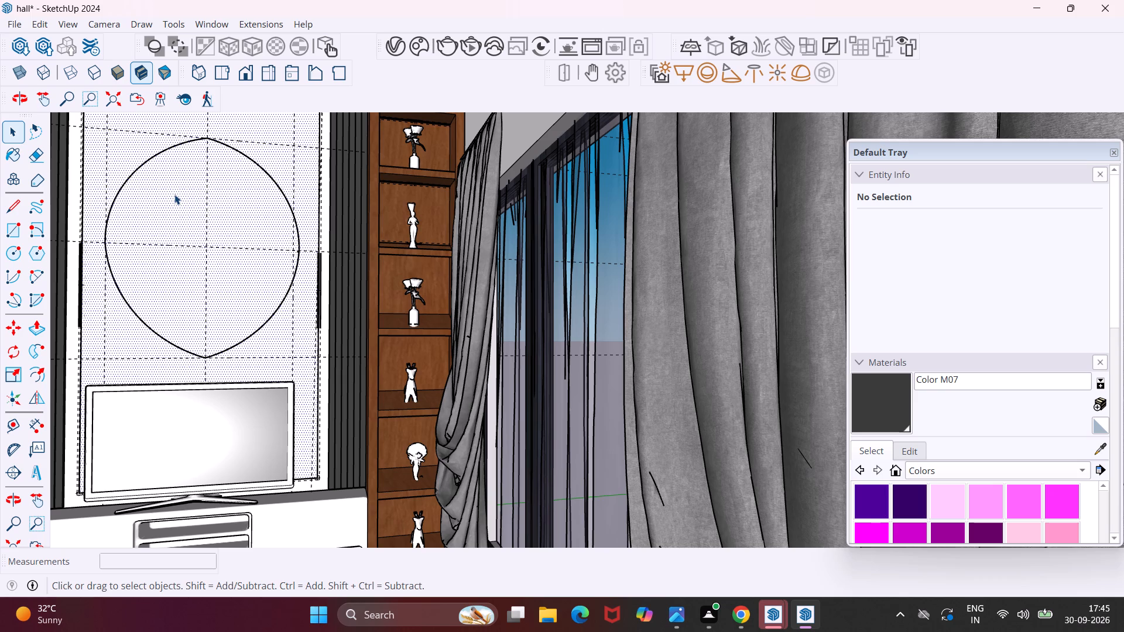
scroll(174, 194, down, 1)
middle_drag(174, 194, 181, 190)
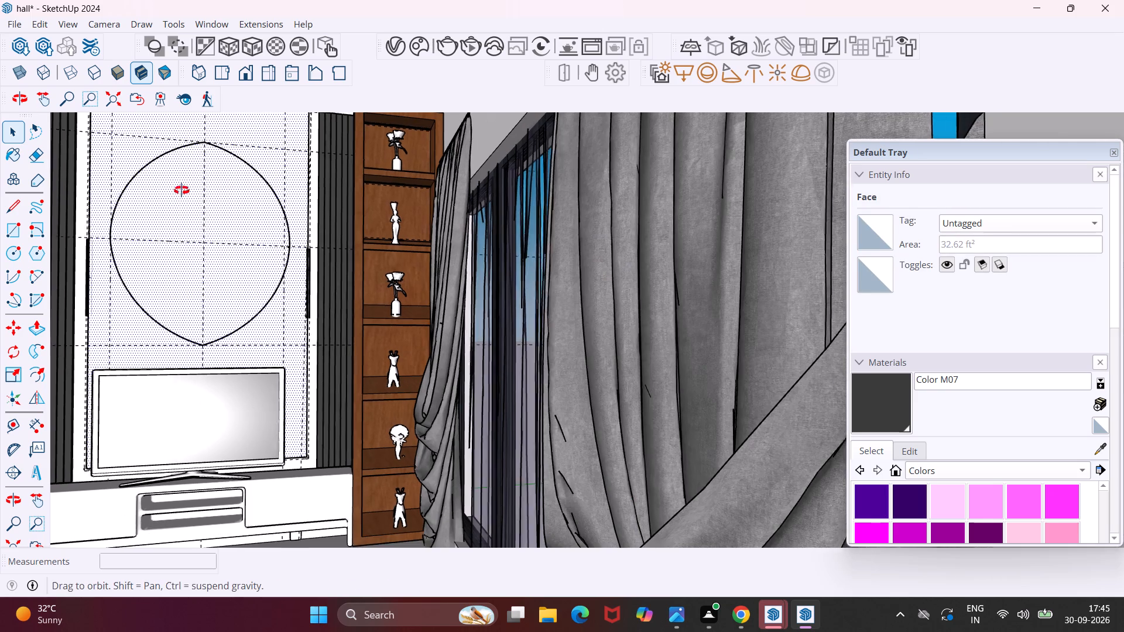
middle_drag(181, 190, 212, 171)
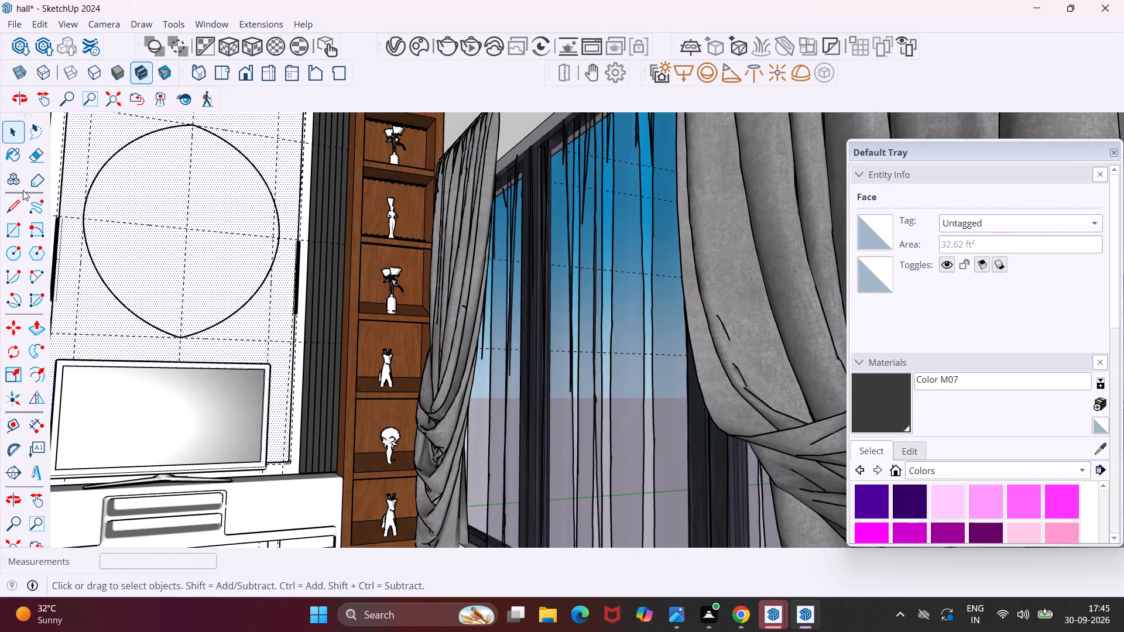
double_click(124, 230)
double_click(136, 229)
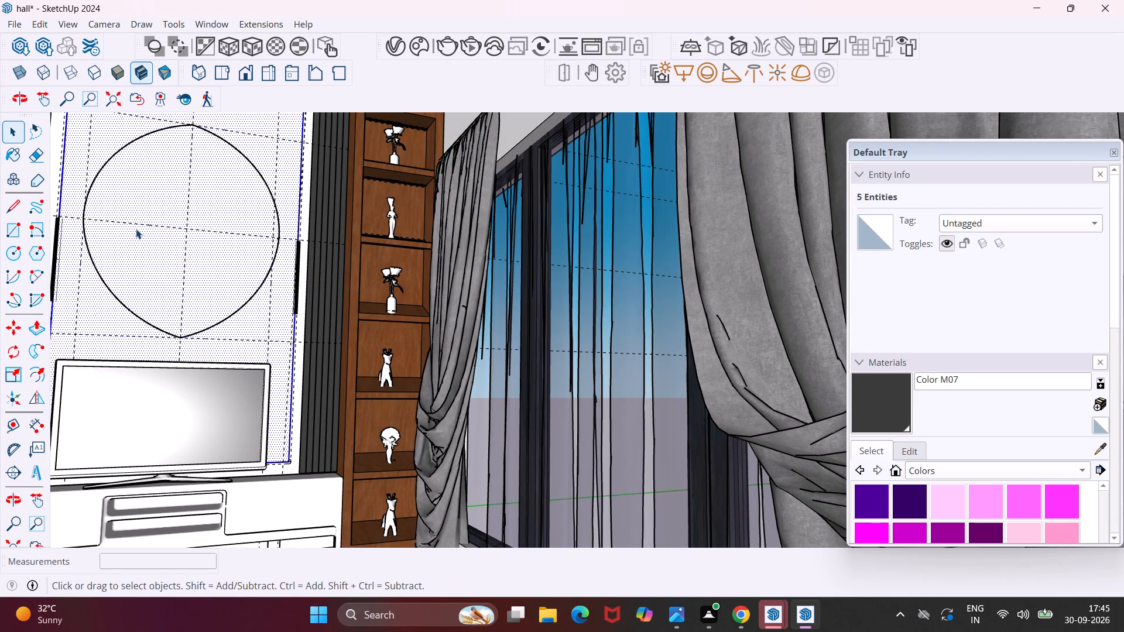
scroll(136, 229, down, 9)
click(513, 291)
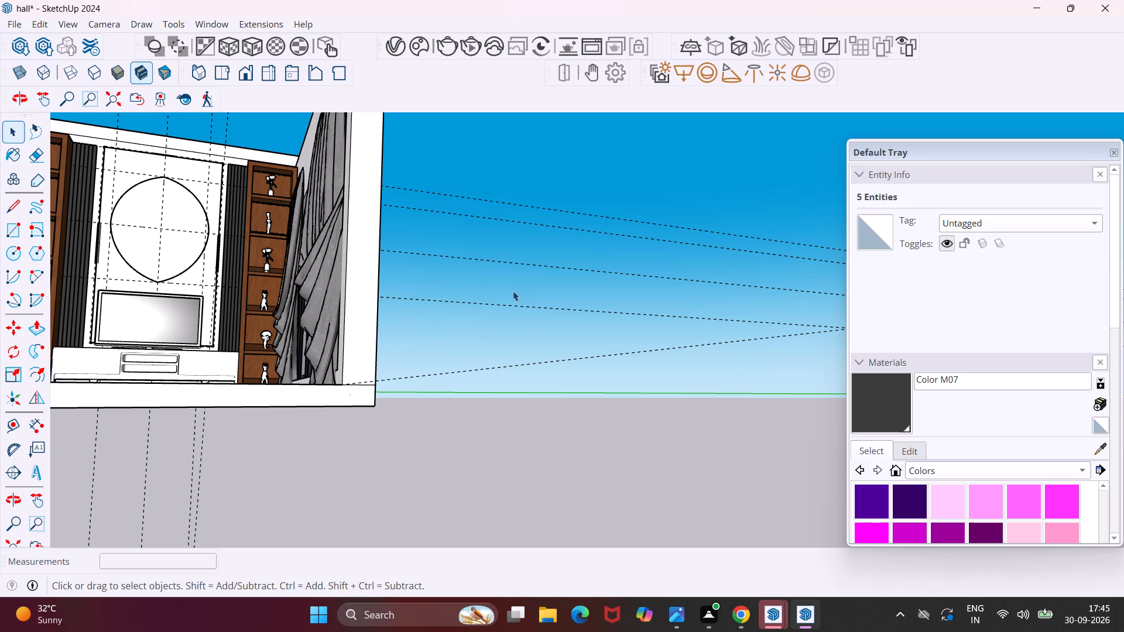
scroll(119, 206, up, 8)
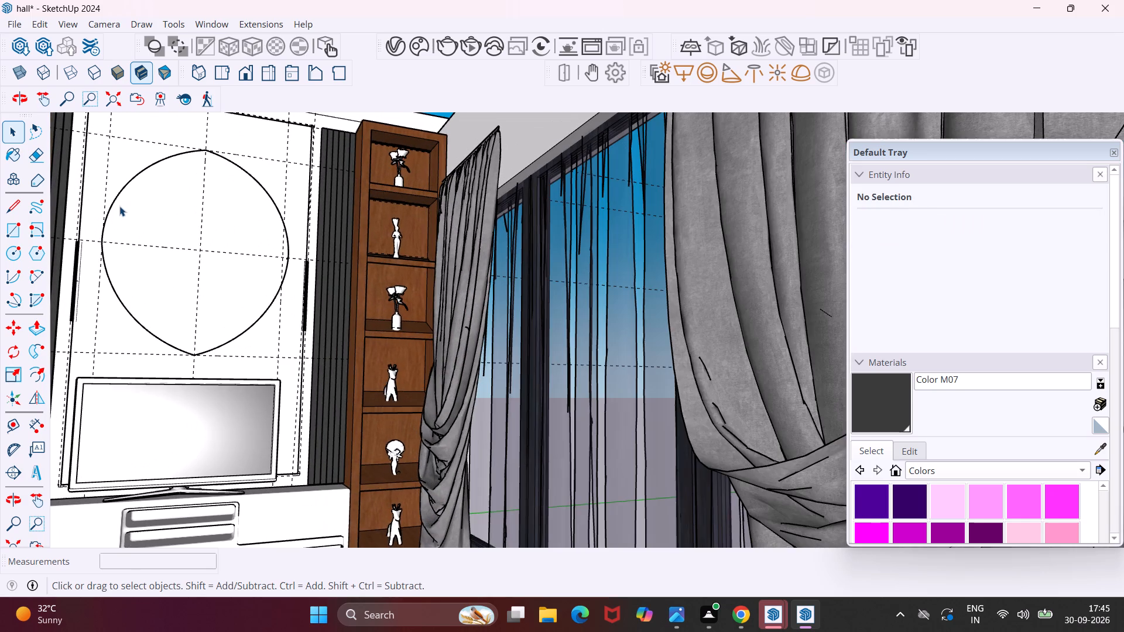
click(106, 167)
double_click(111, 173)
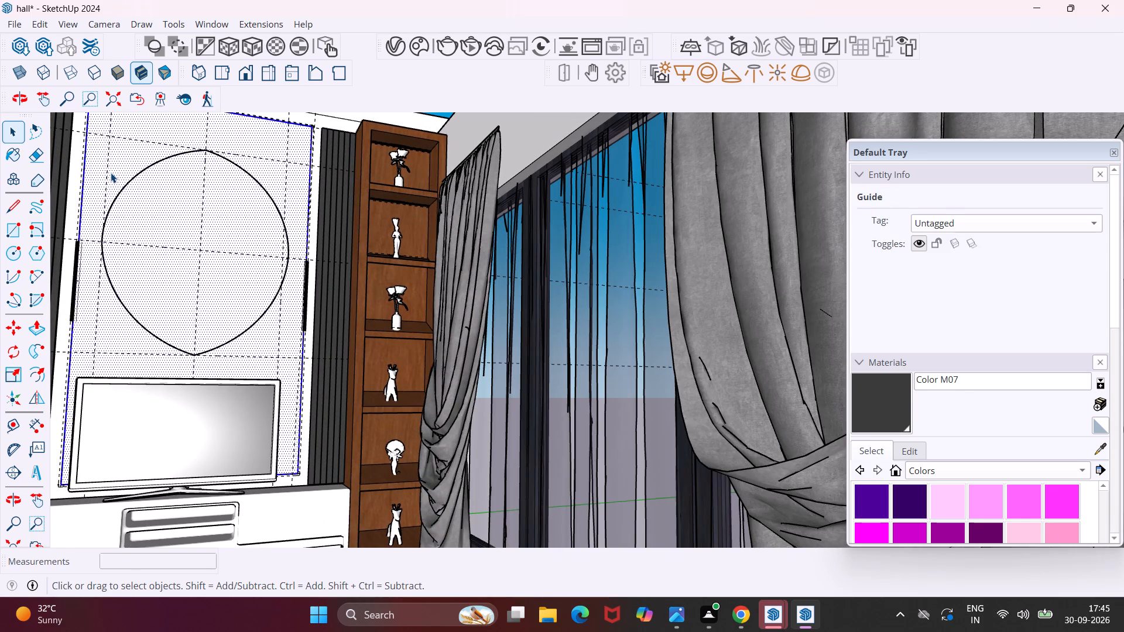
right_click(111, 173)
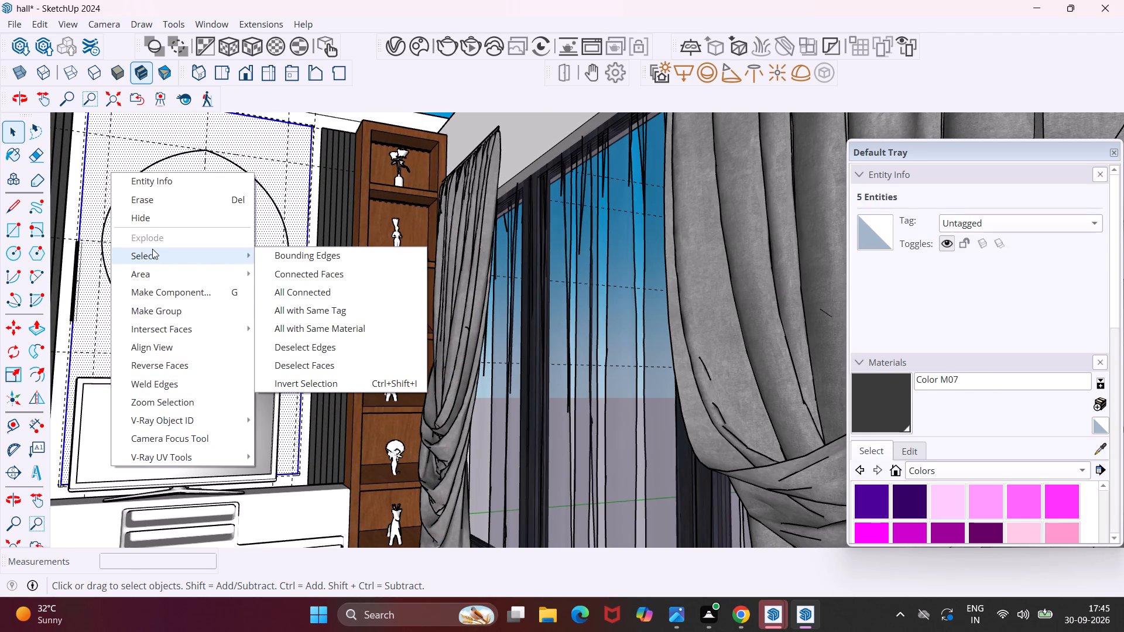
click(117, 155)
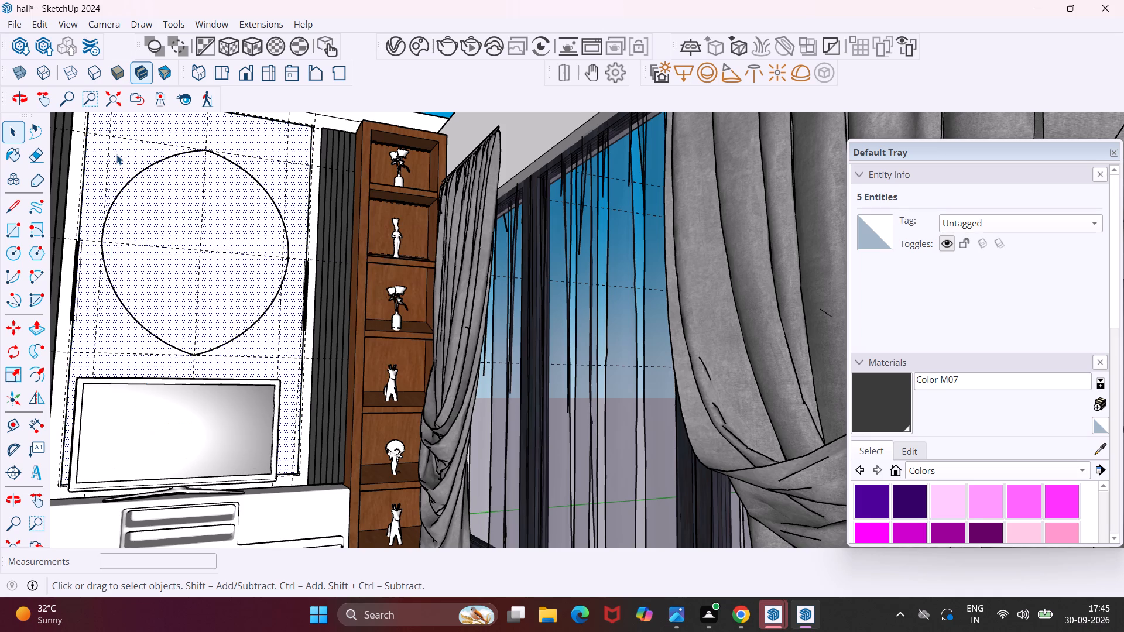
double_click(116, 154)
click(116, 154)
Erase the original and mirrored arc groups from the white panel above the television.
middle_drag(116, 154, 104, 256)
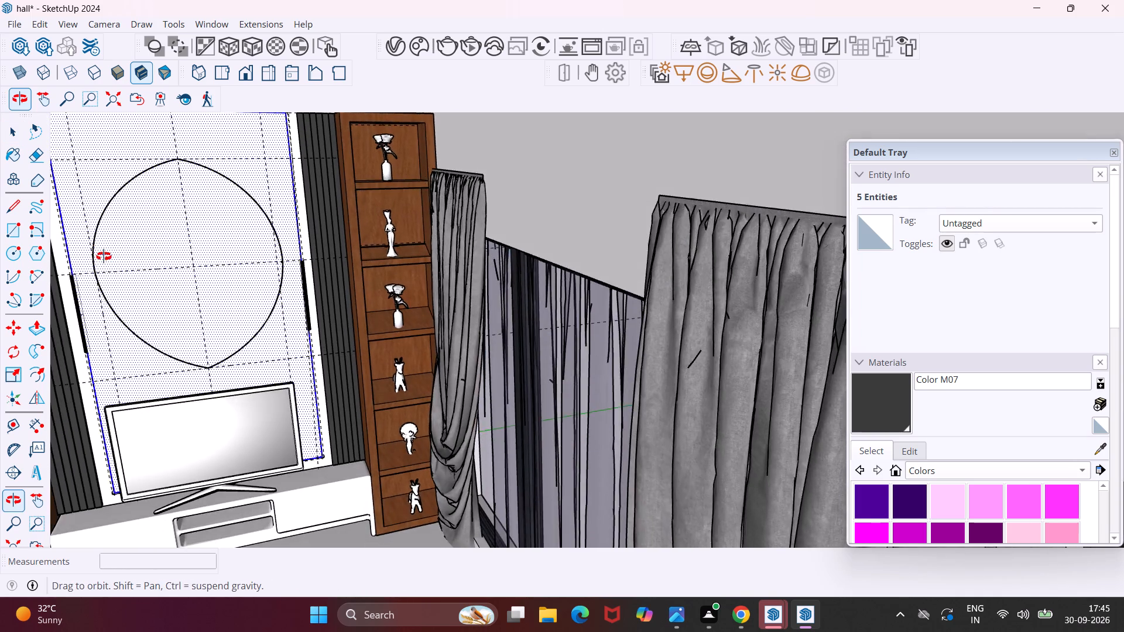
middle_drag(104, 256, 409, 382)
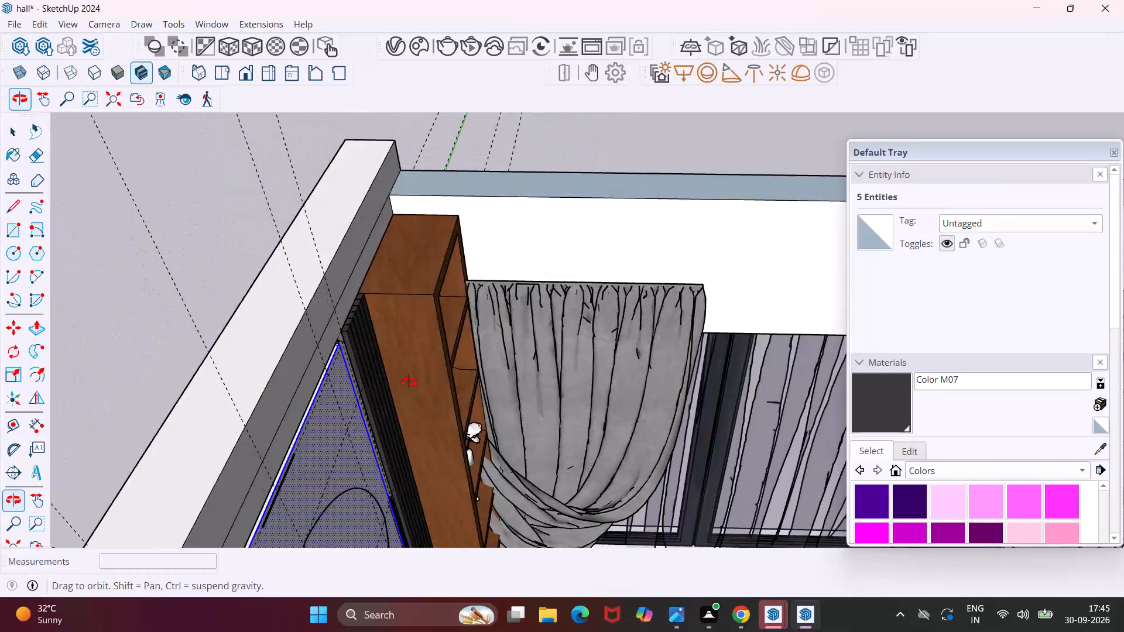
middle_drag(409, 382, 419, 382)
scroll(331, 390, up, 9)
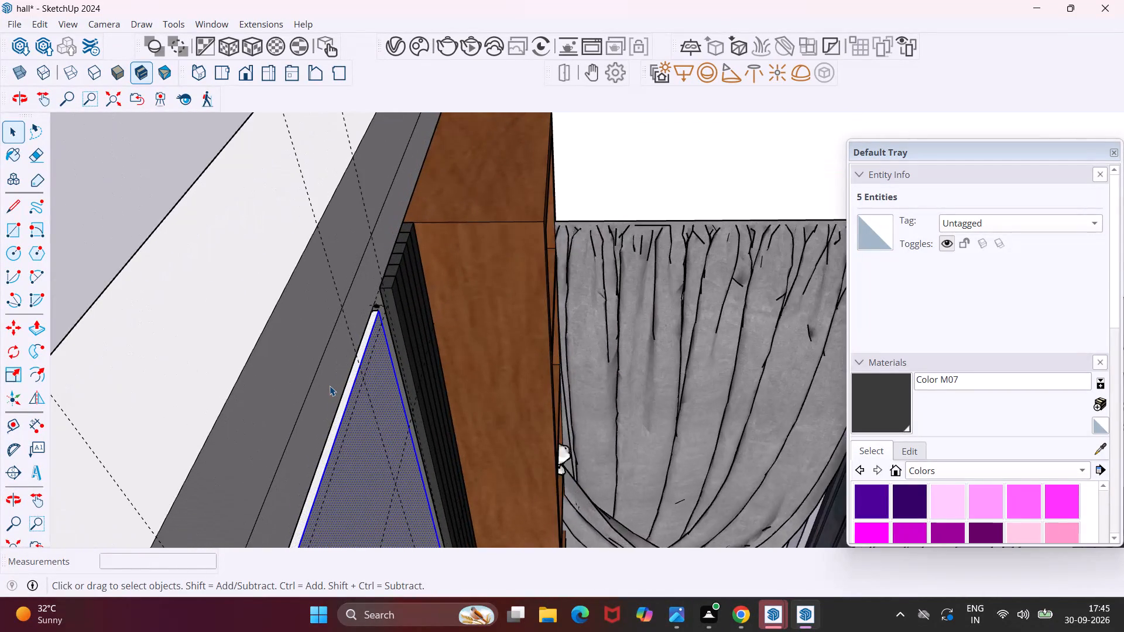
scroll(330, 386, up, 4)
middle_drag(372, 394, 59, 288)
scroll(121, 311, down, 10)
scroll(142, 359, down, 4)
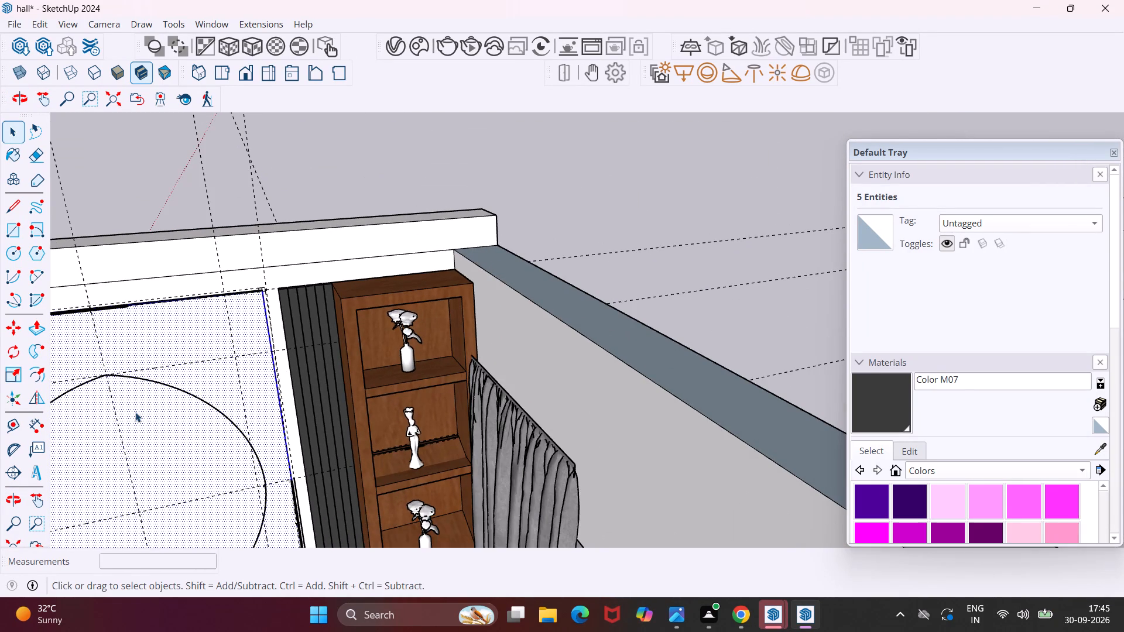
key(e)
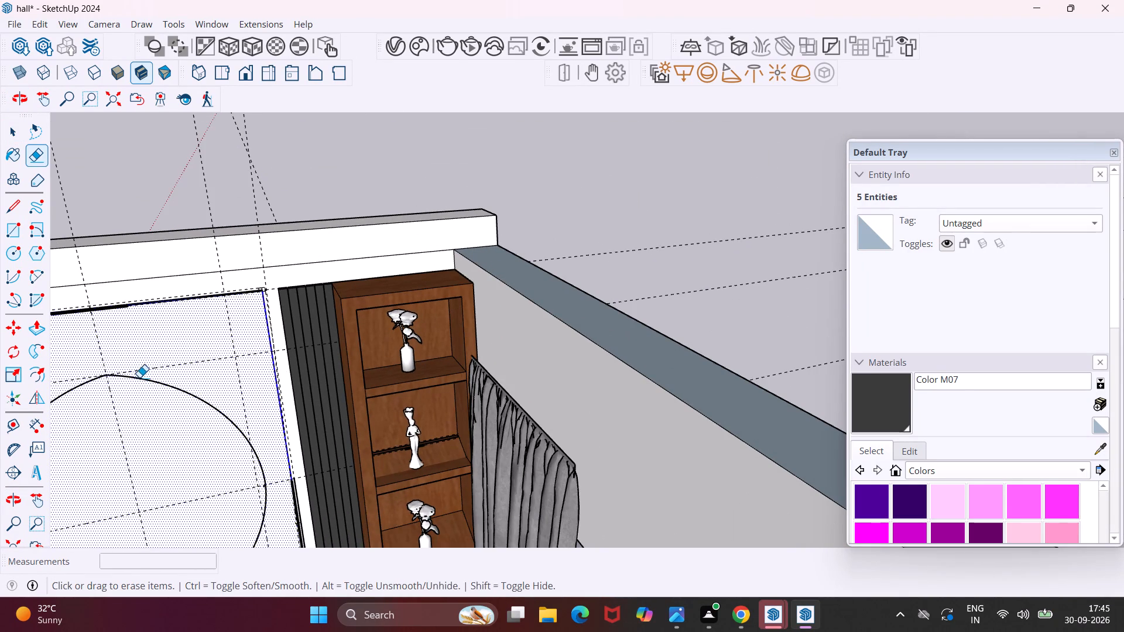
drag(139, 377, 152, 403)
drag(97, 375, 98, 385)
scroll(115, 365, down, 5)
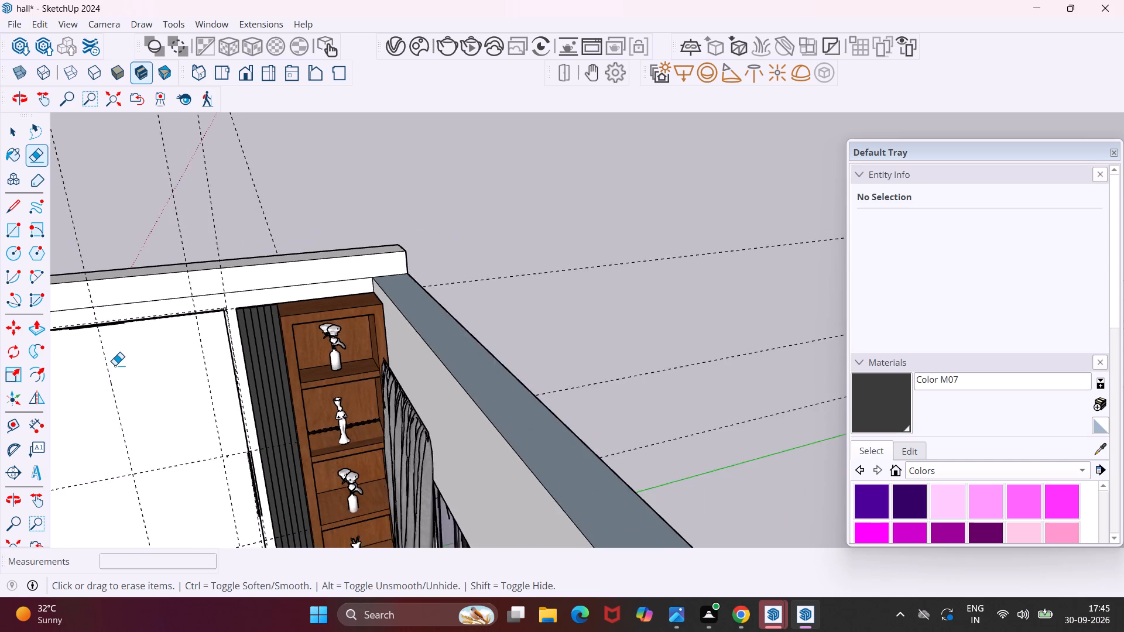
scroll(115, 365, down, 5)
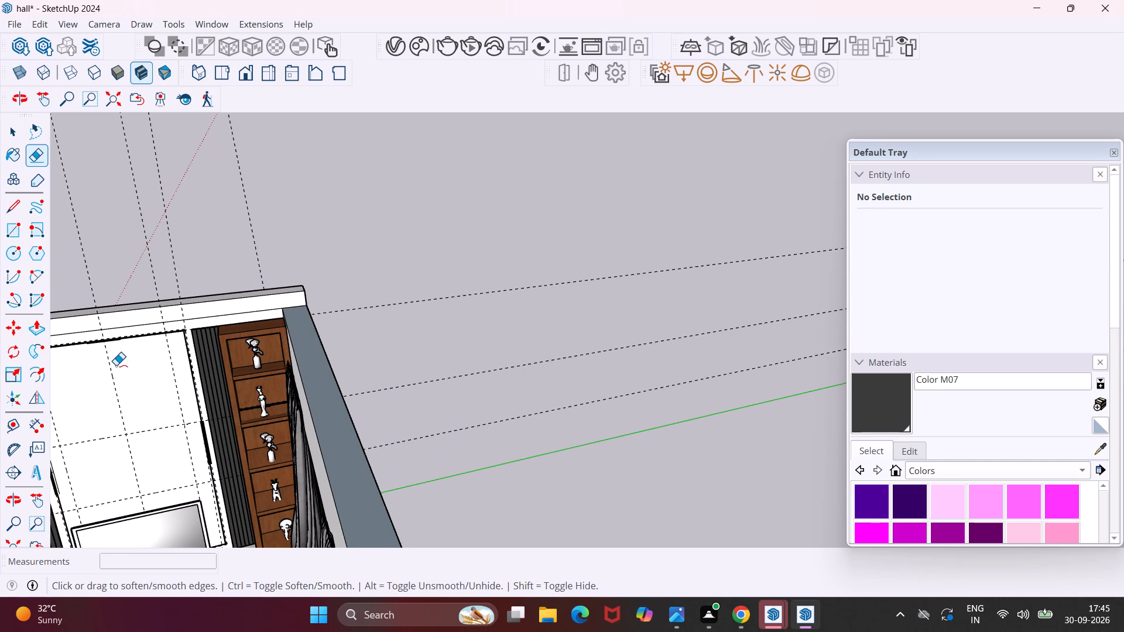
Undo the last erasure to bring back the upper horizontal guide, and erase only the restored arc group.
key(ctrl+z)
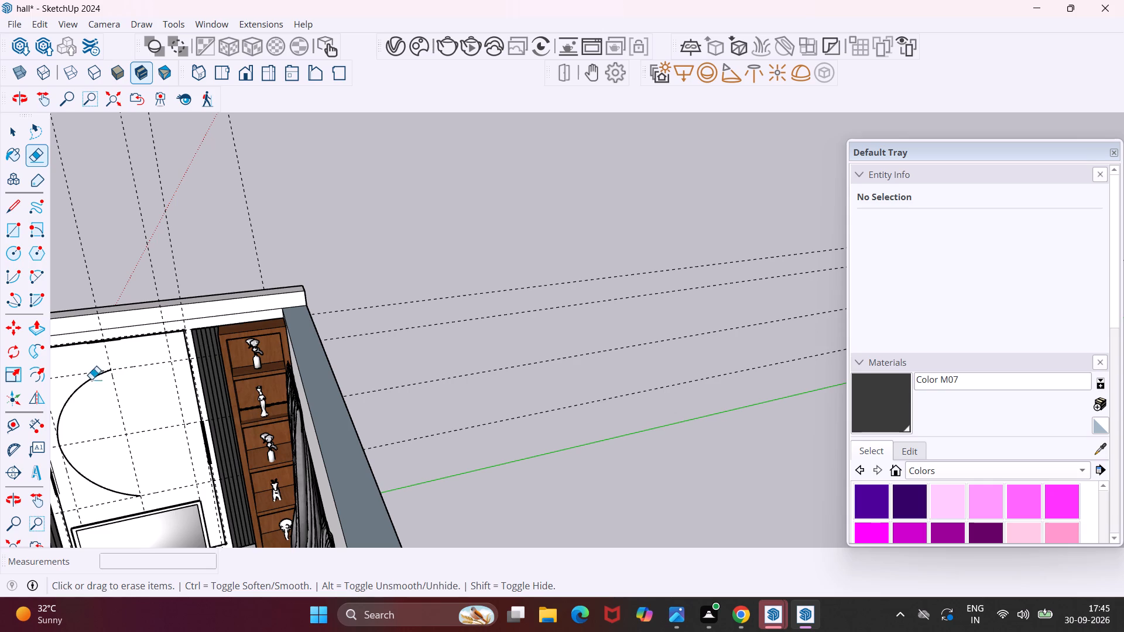
click(78, 385)
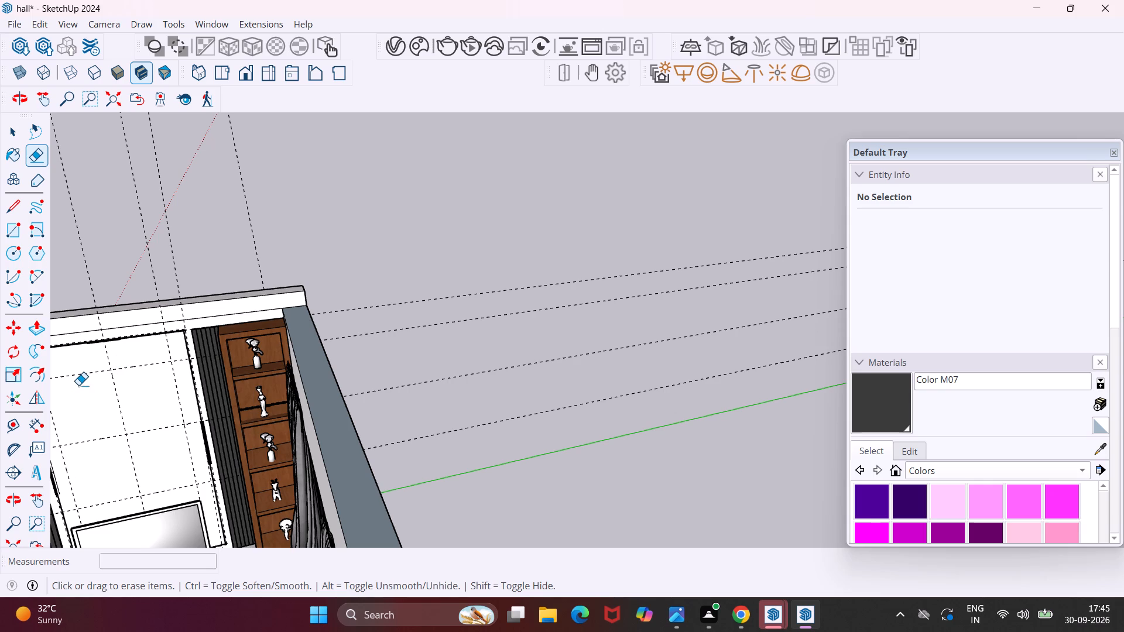
key(Escape)
key(space)
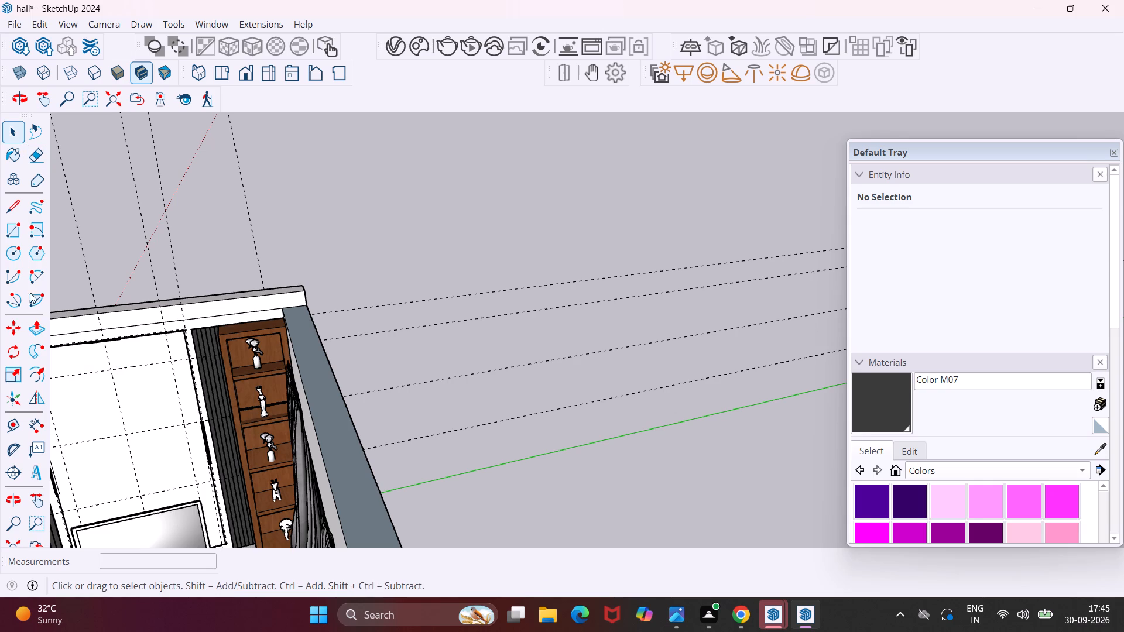
Draw a circle of about 1' 8 15/16" radius on the white panel, centred on the intersection of the central guides.
click(14, 256)
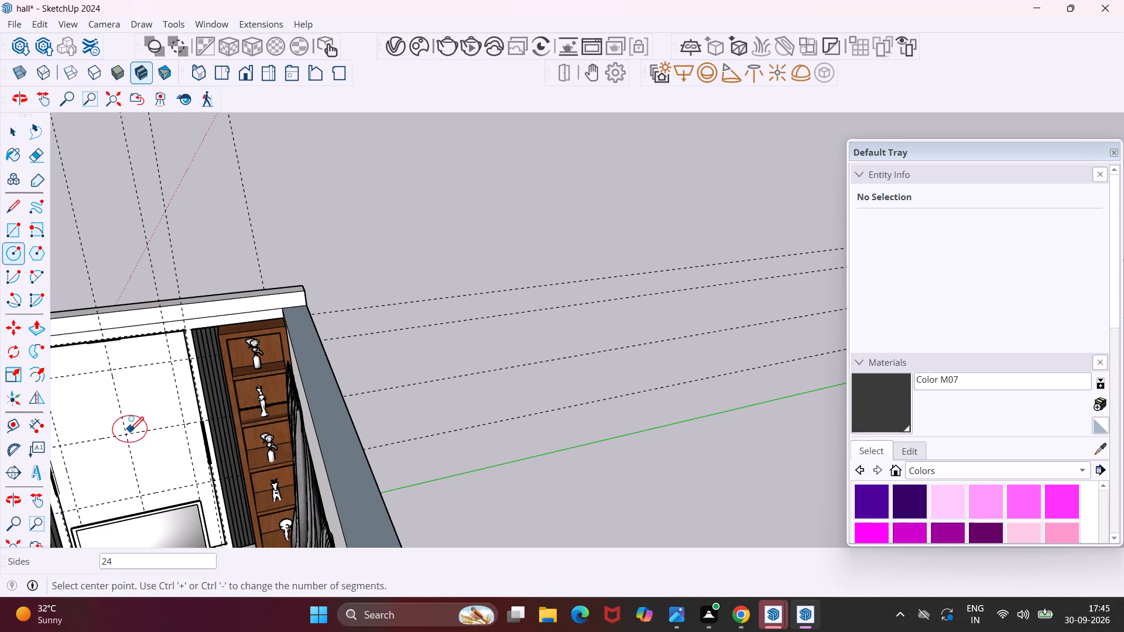
click(127, 434)
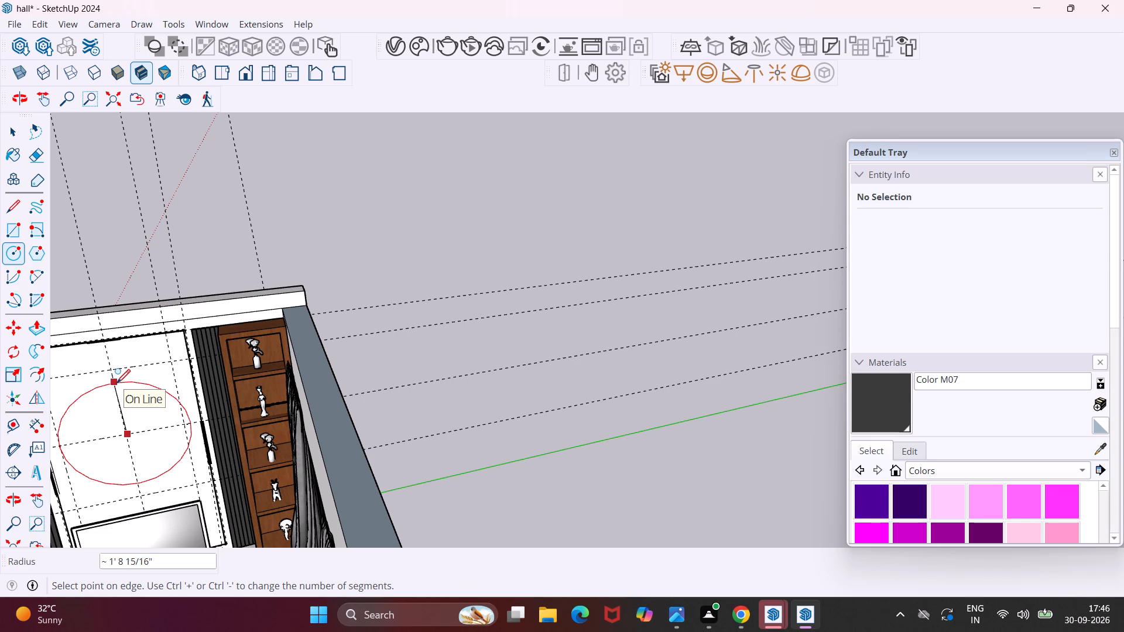
click(116, 382)
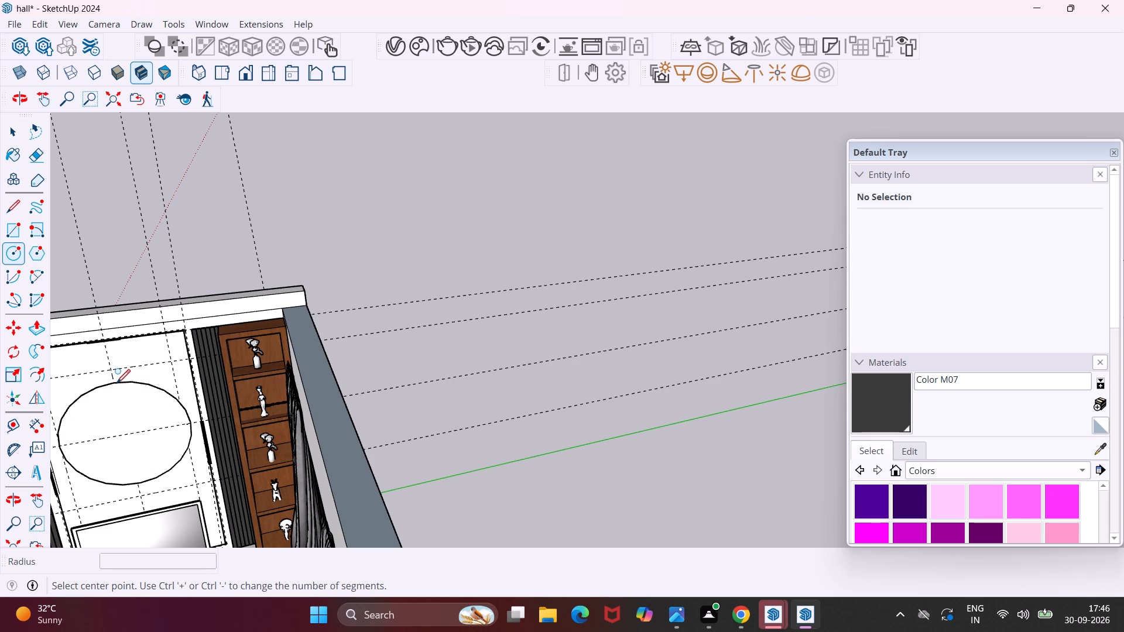
key(Escape)
key(space)
Set the number of segments of the circle on the white panel to 90.
click(116, 382)
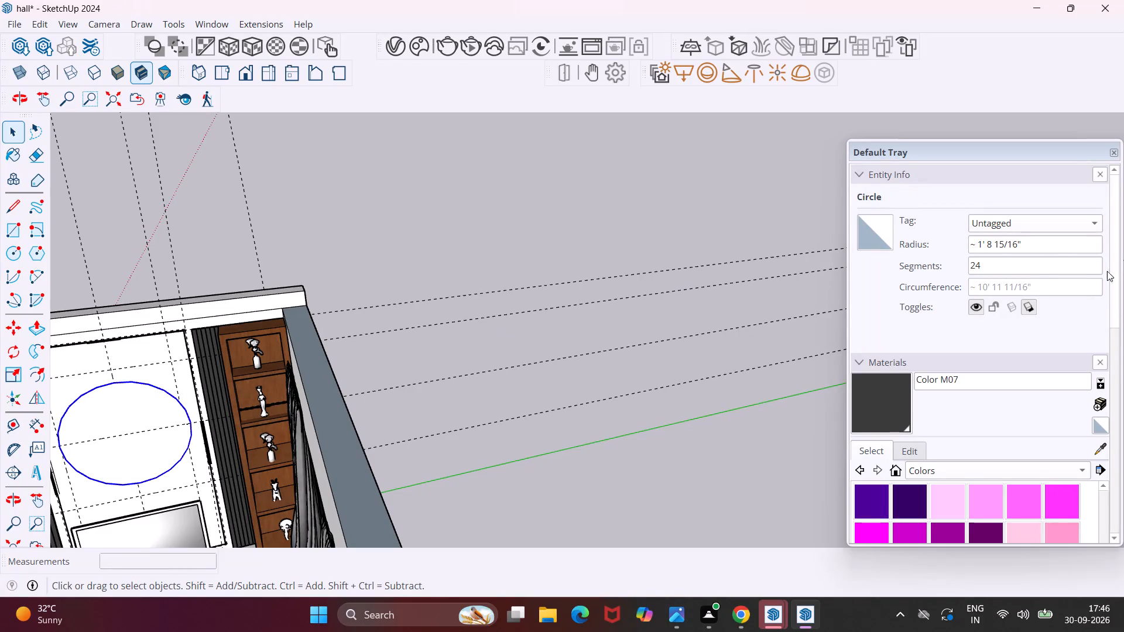
click(997, 270)
key(BackSpace)
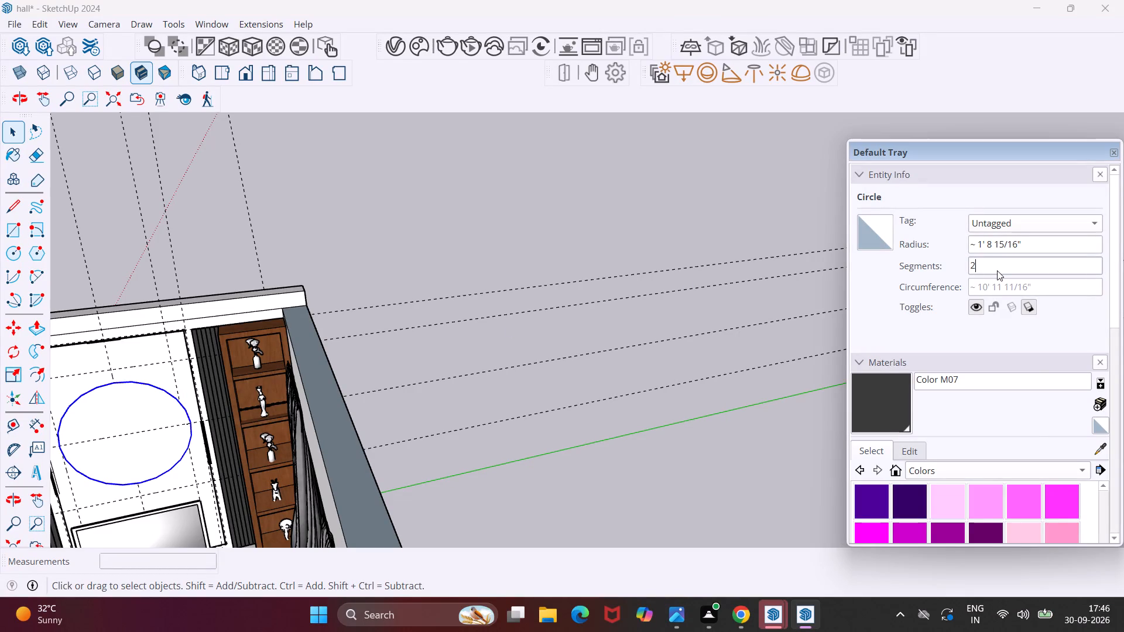
key(BackSpace)
text(90)
key(Return)
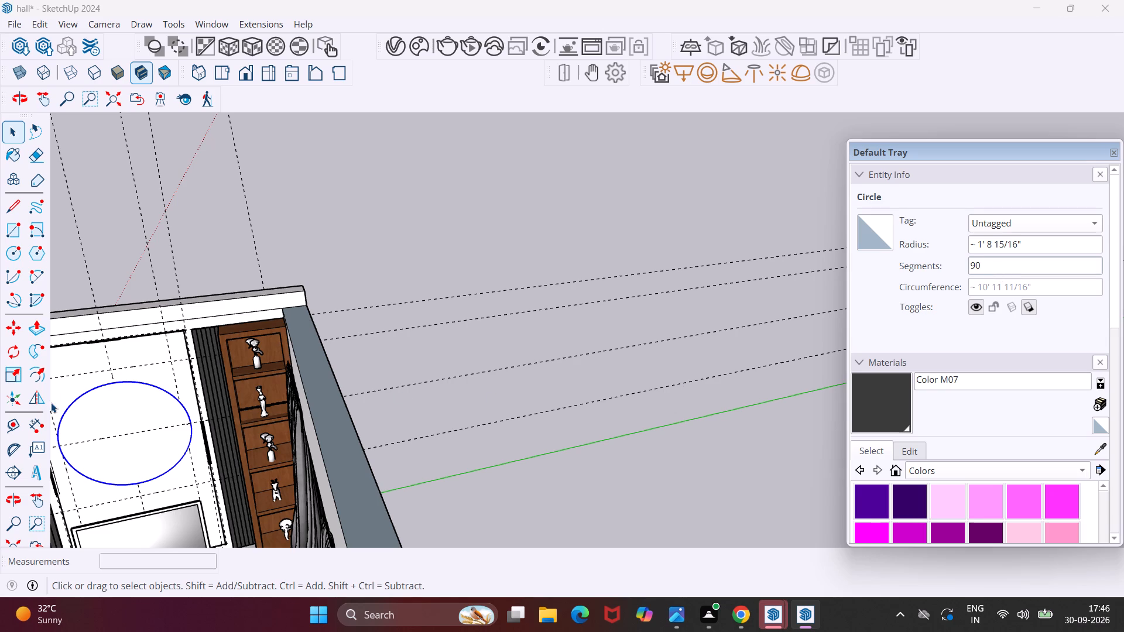
Push/Pull the circular face on the white panel above the television by 1".
middle_drag(51, 403, 59, 342)
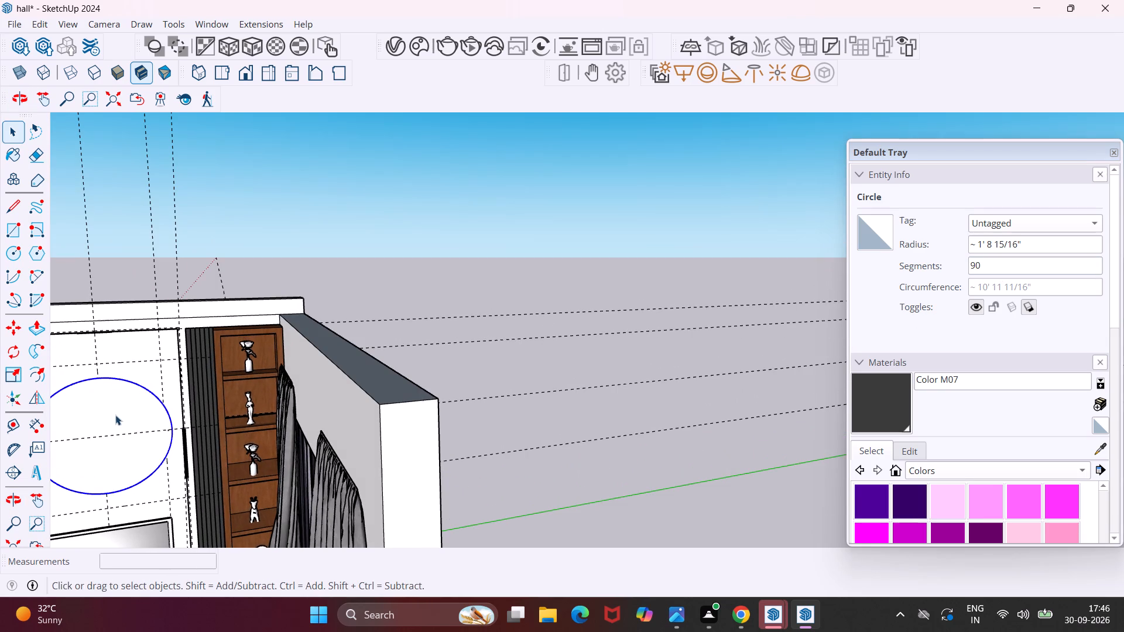
middle_drag(102, 417, 84, 370)
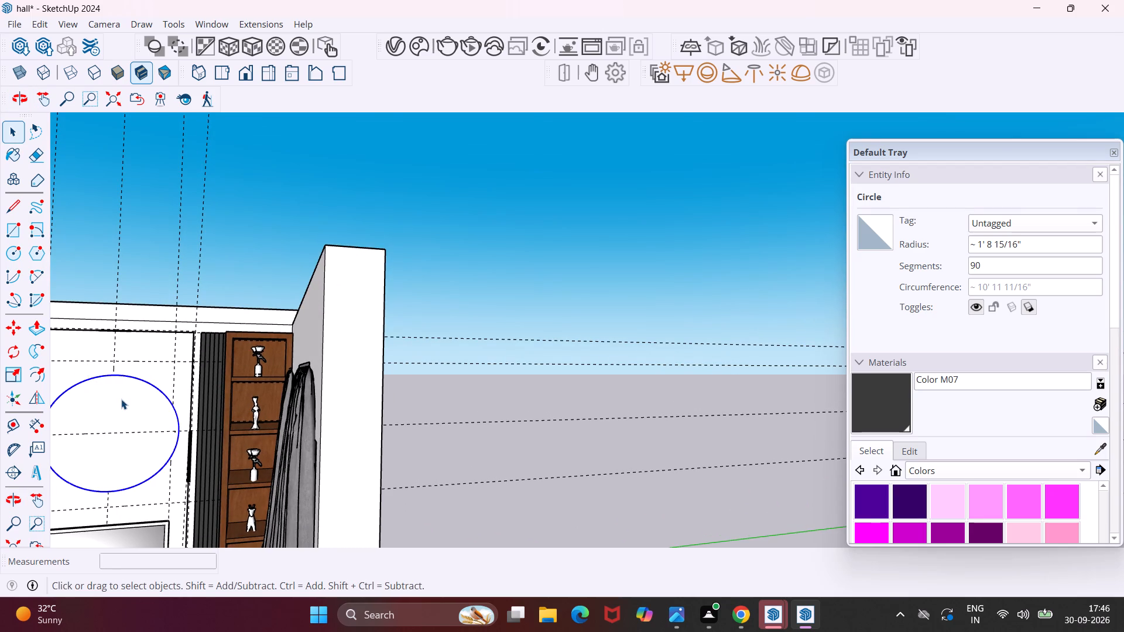
click(119, 417)
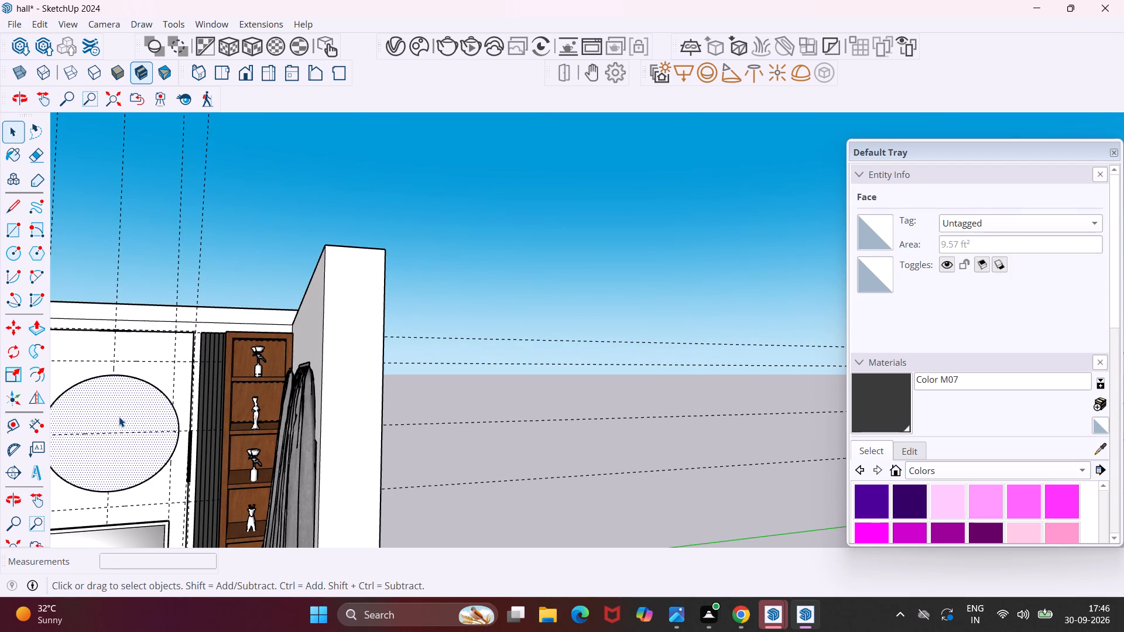
key(p)
click(119, 417)
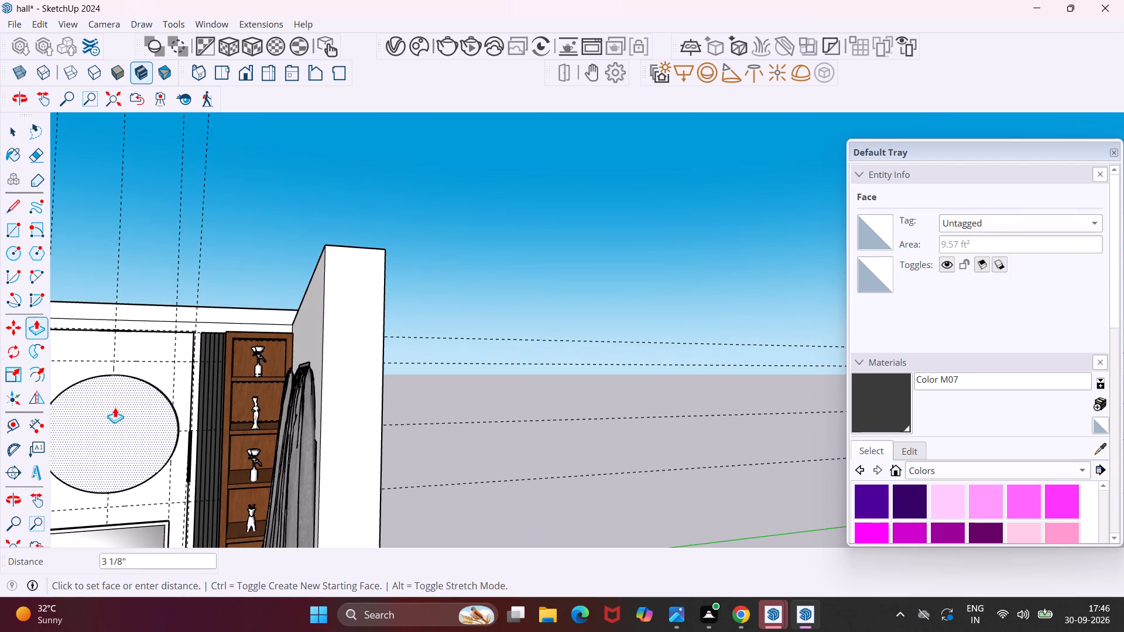
scroll(119, 408, down, 5)
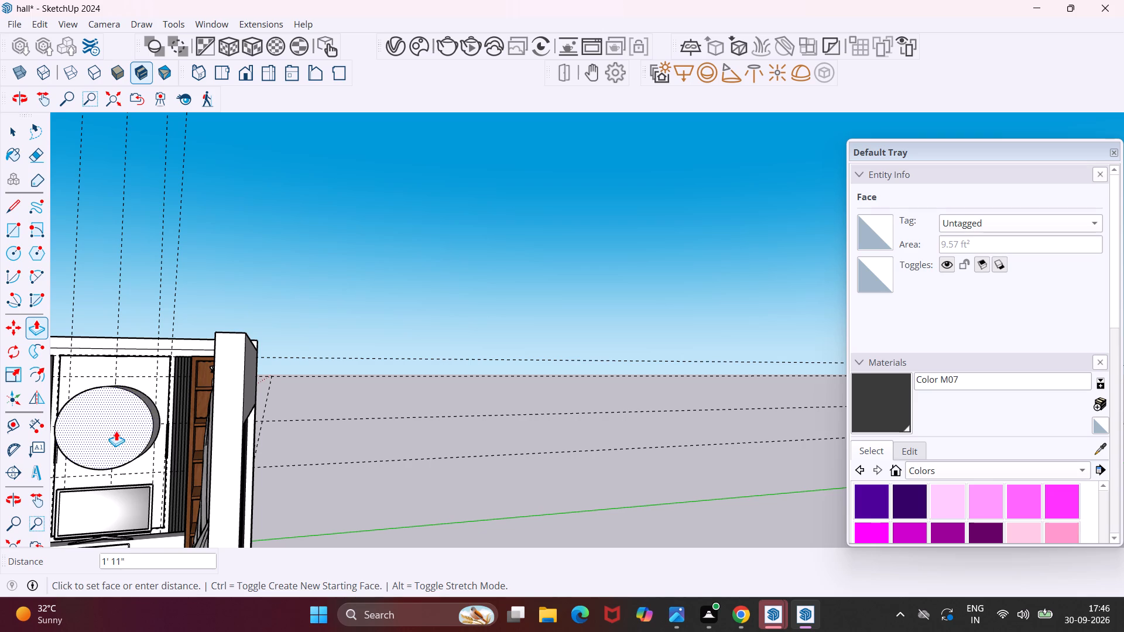
scroll(135, 404, up, 4)
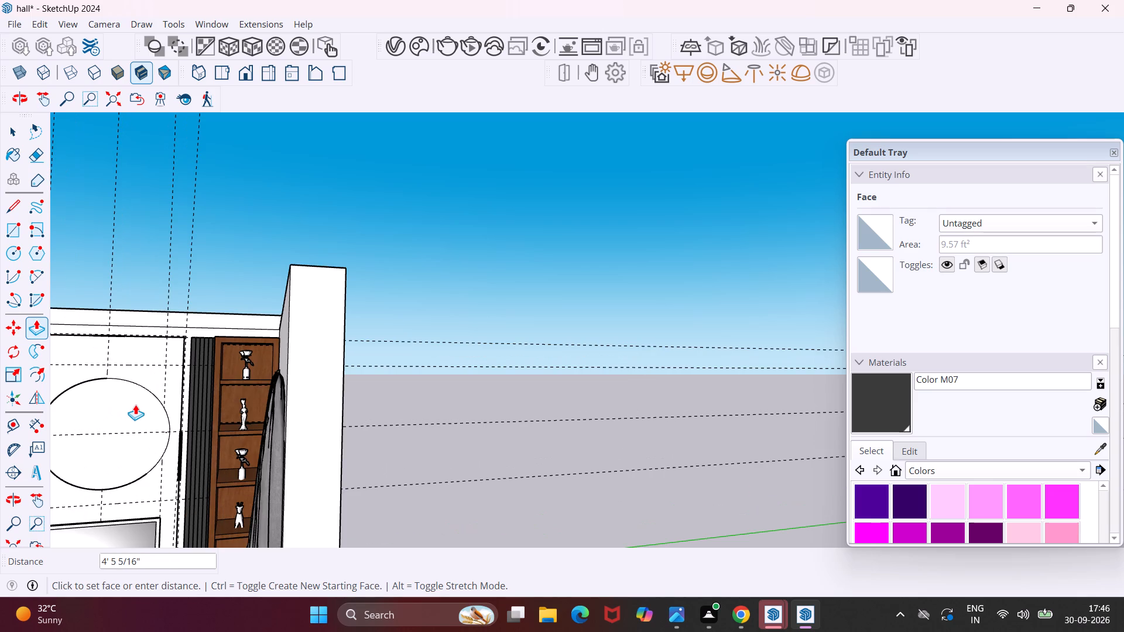
middle_drag(135, 404, 60, 506)
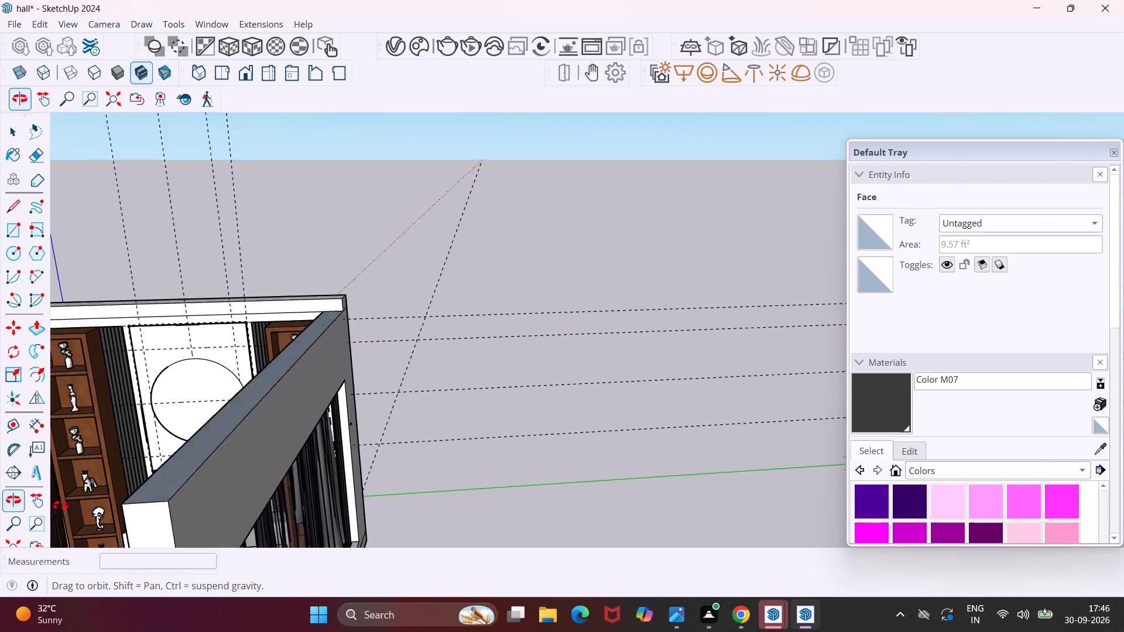
middle_drag(60, 506, 74, 565)
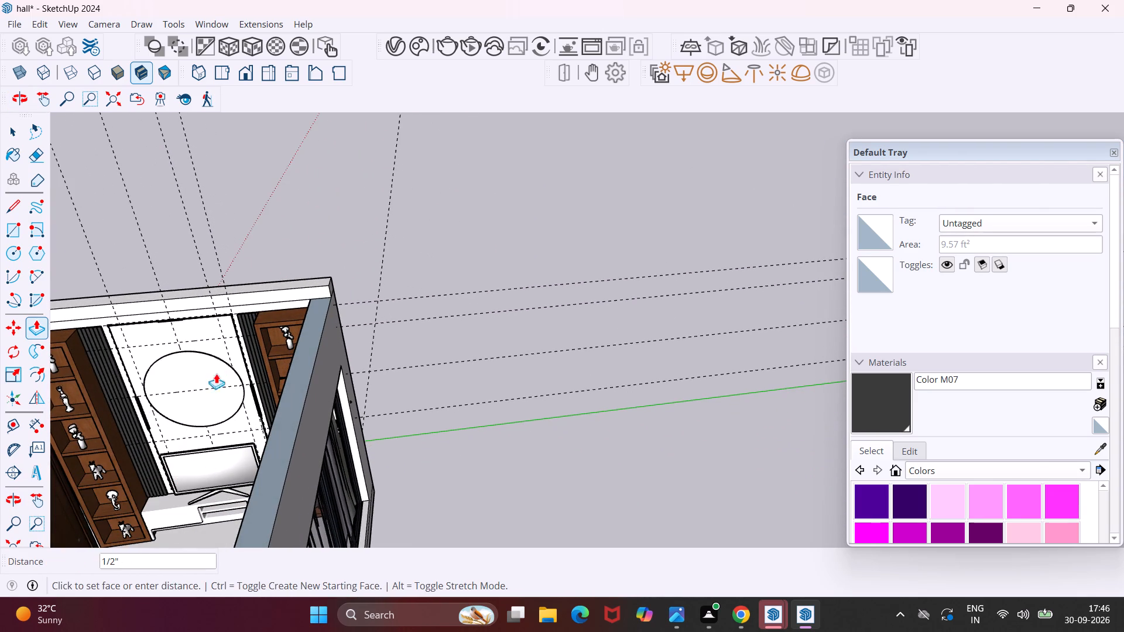
scroll(218, 363, up, 15)
scroll(218, 363, up, 6)
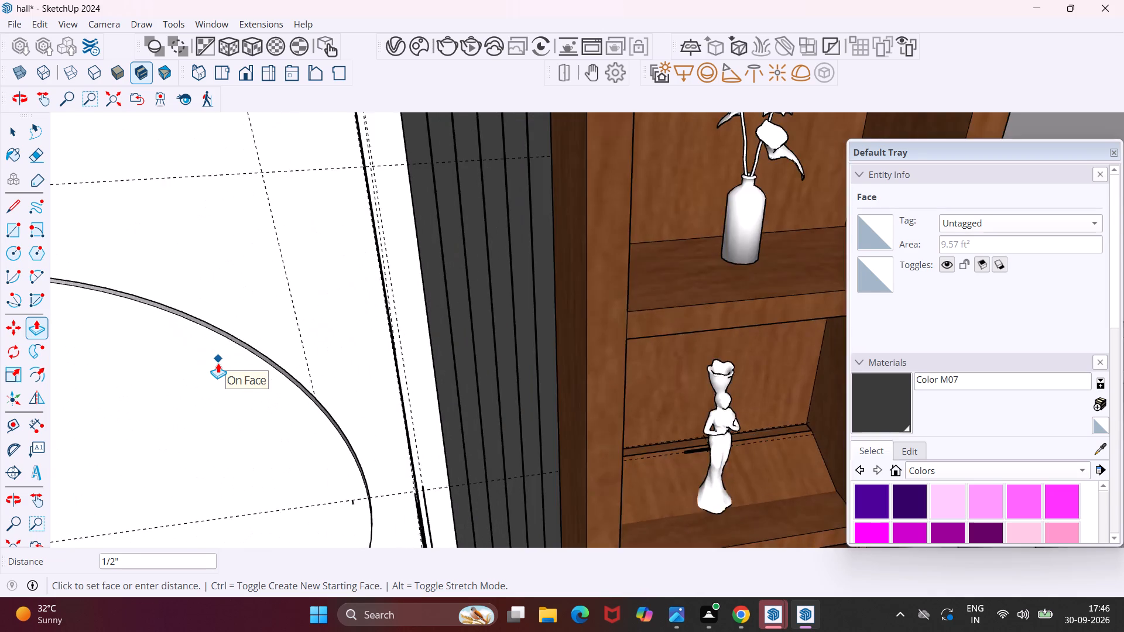
scroll(218, 363, up, 4)
scroll(249, 343, down, 2)
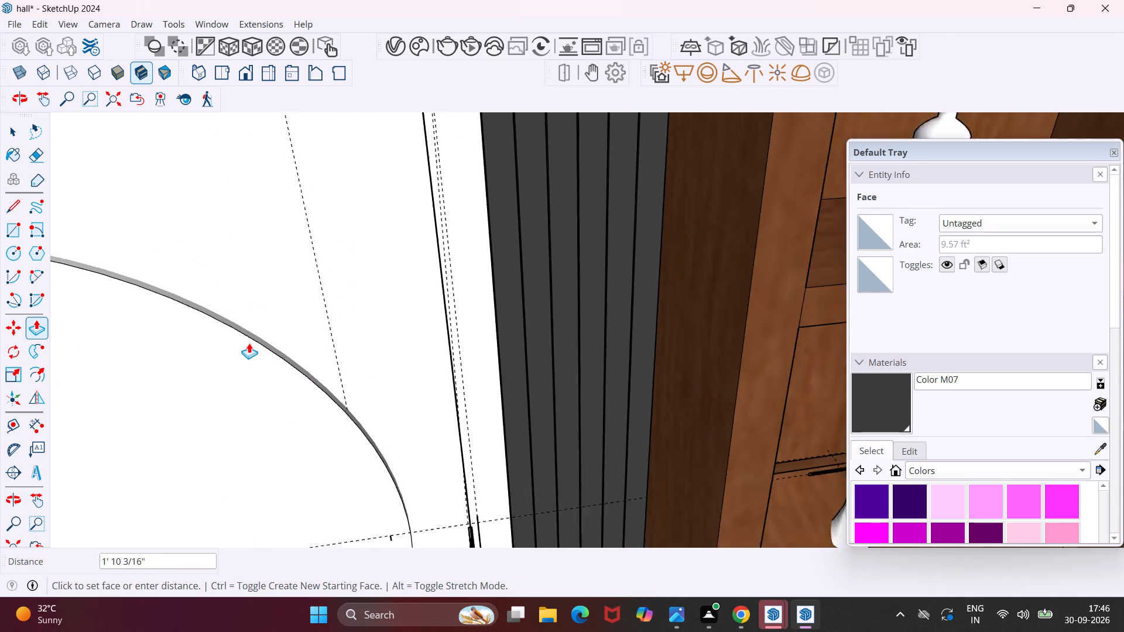
scroll(249, 343, down, 3)
scroll(253, 322, up, 6)
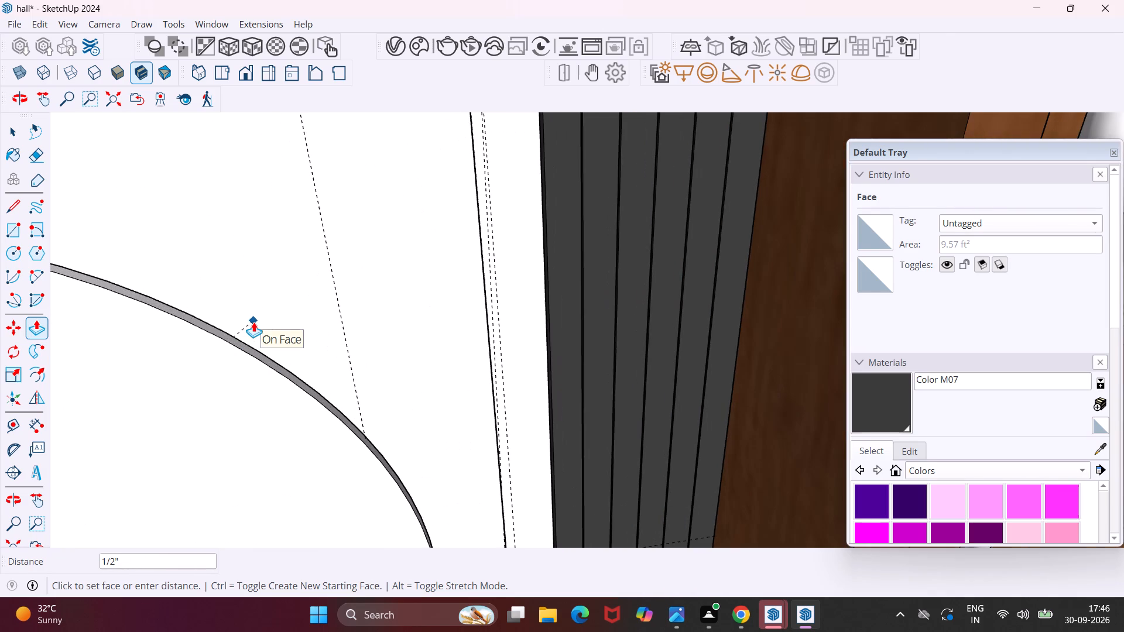
scroll(267, 295, down, 11)
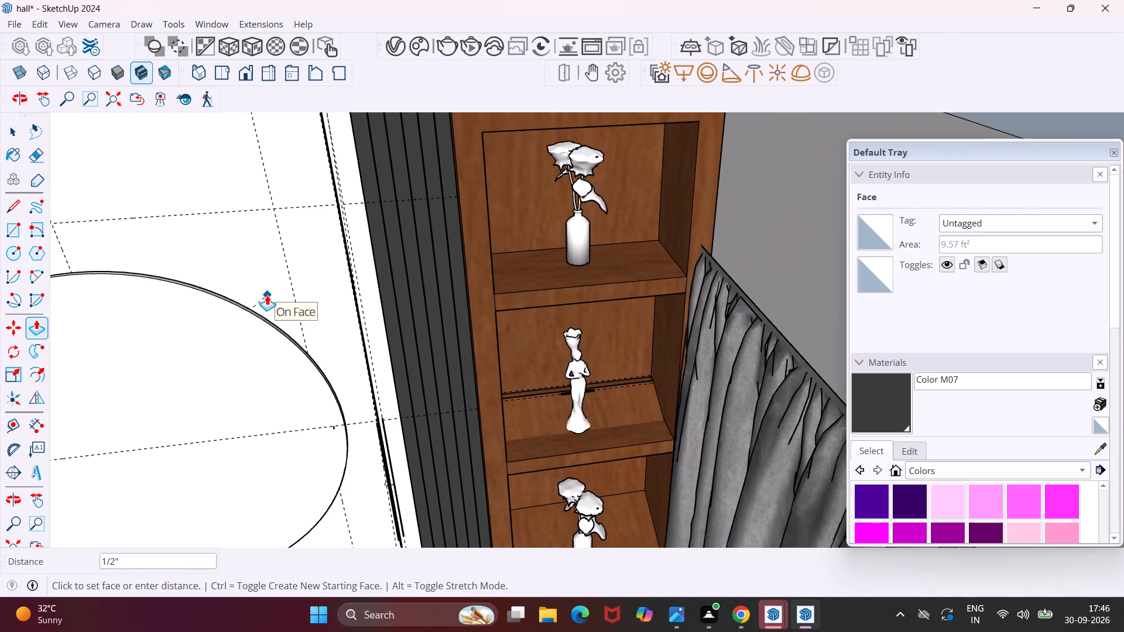
scroll(267, 295, down, 10)
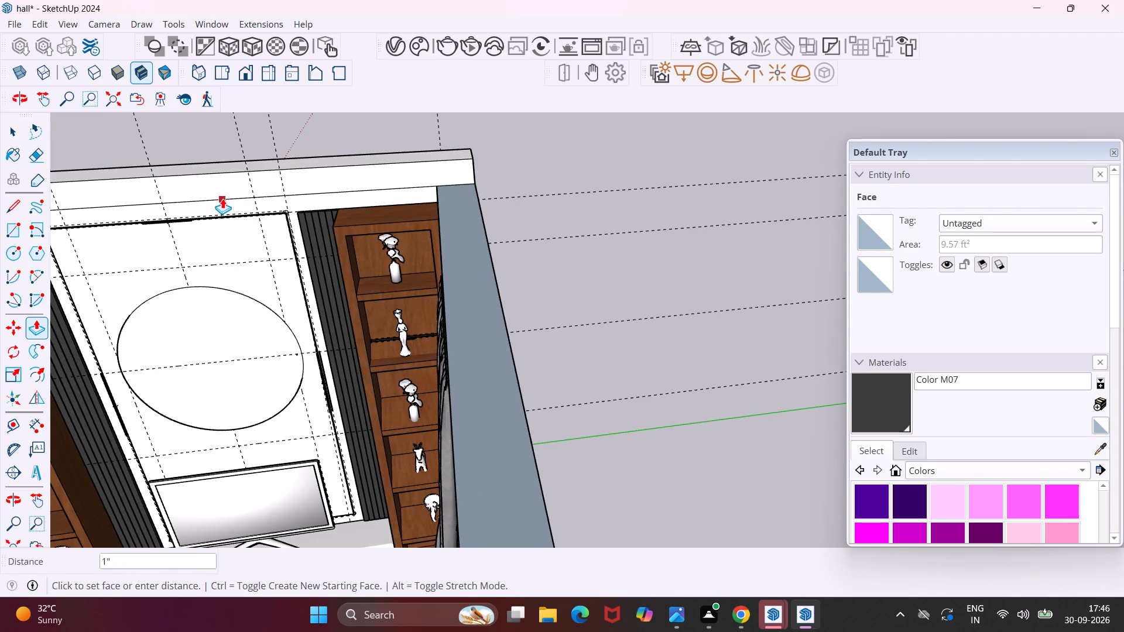
click(221, 184)
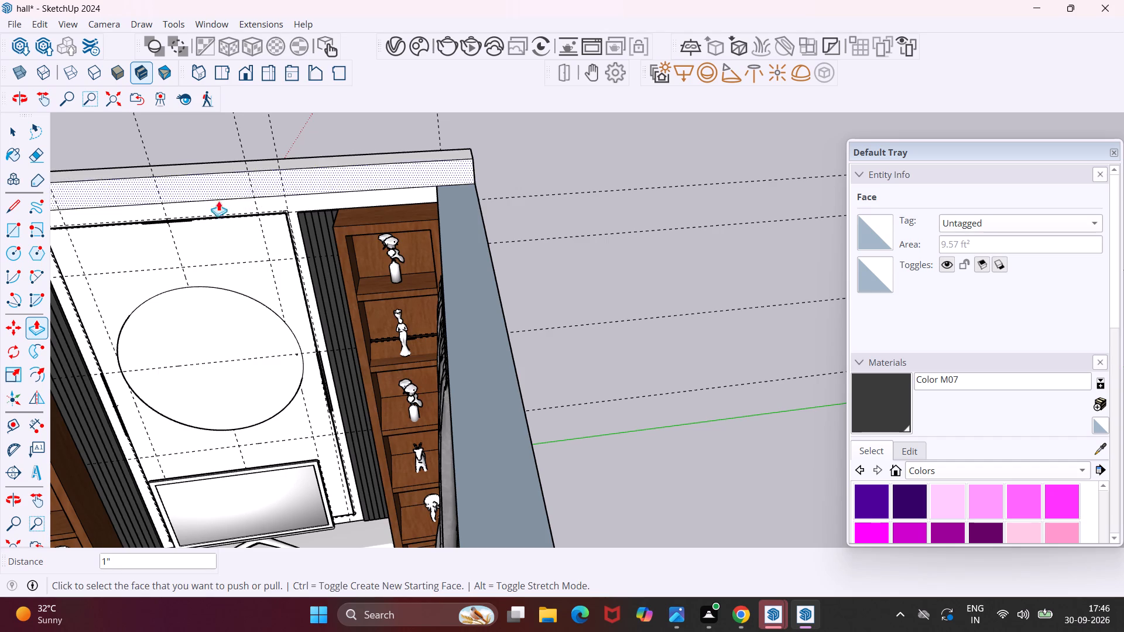
middle_drag(189, 363, 210, 319)
scroll(202, 331, down, 4)
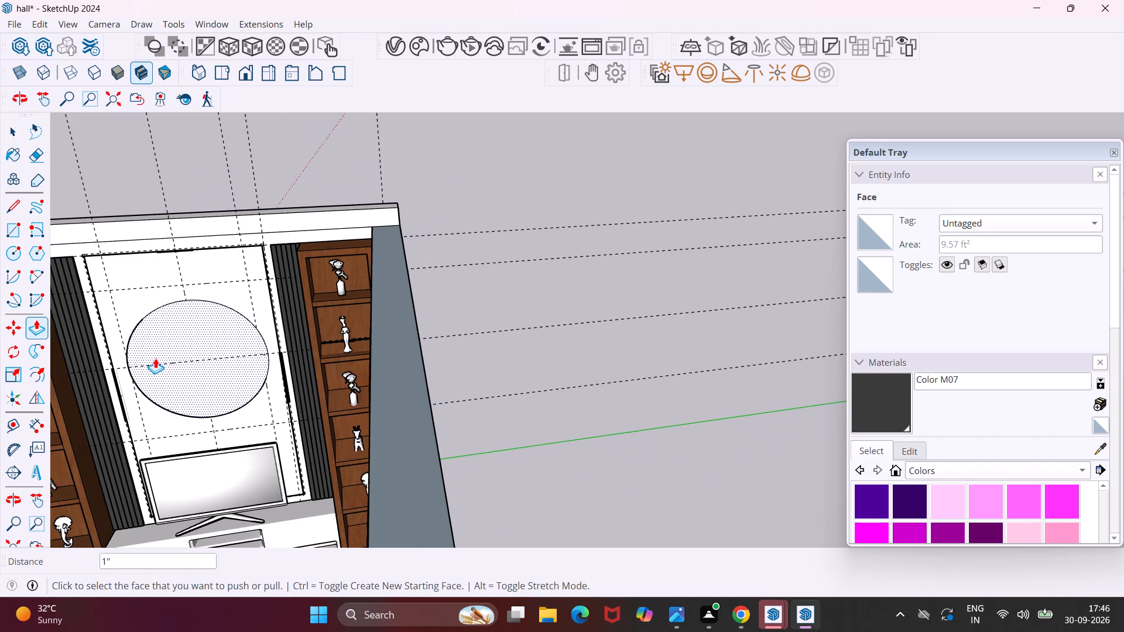
key(Escape)
key(space)
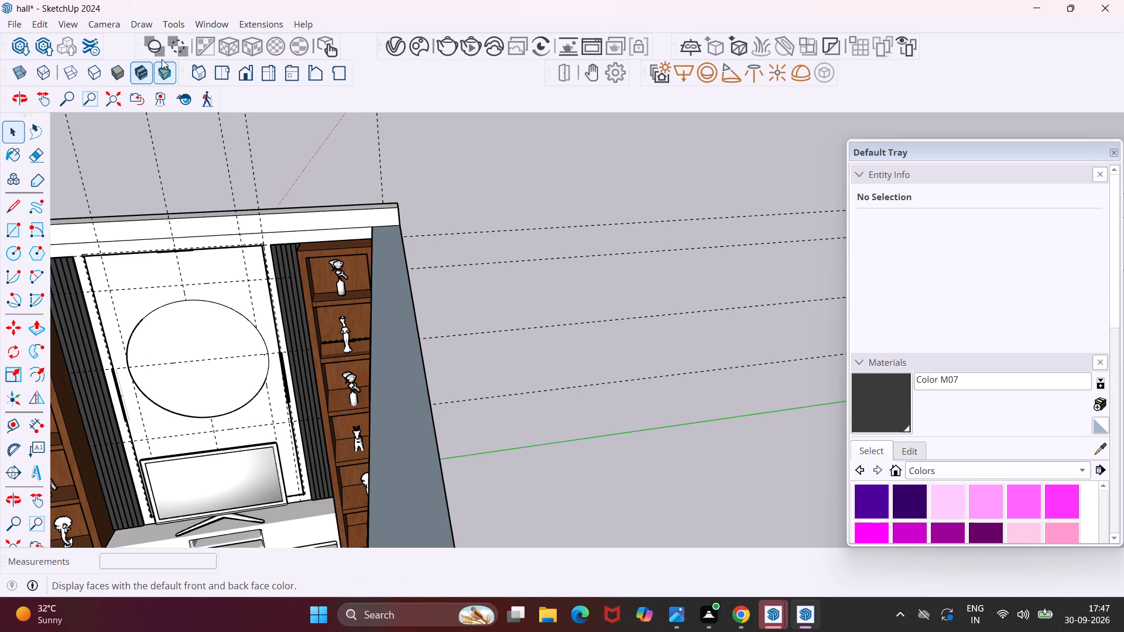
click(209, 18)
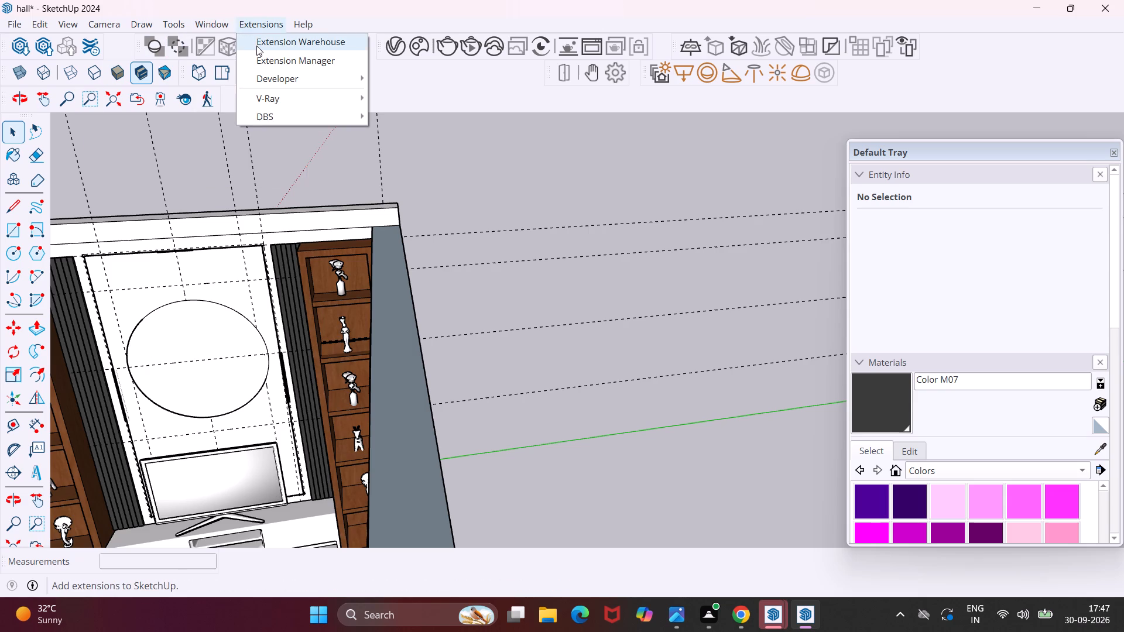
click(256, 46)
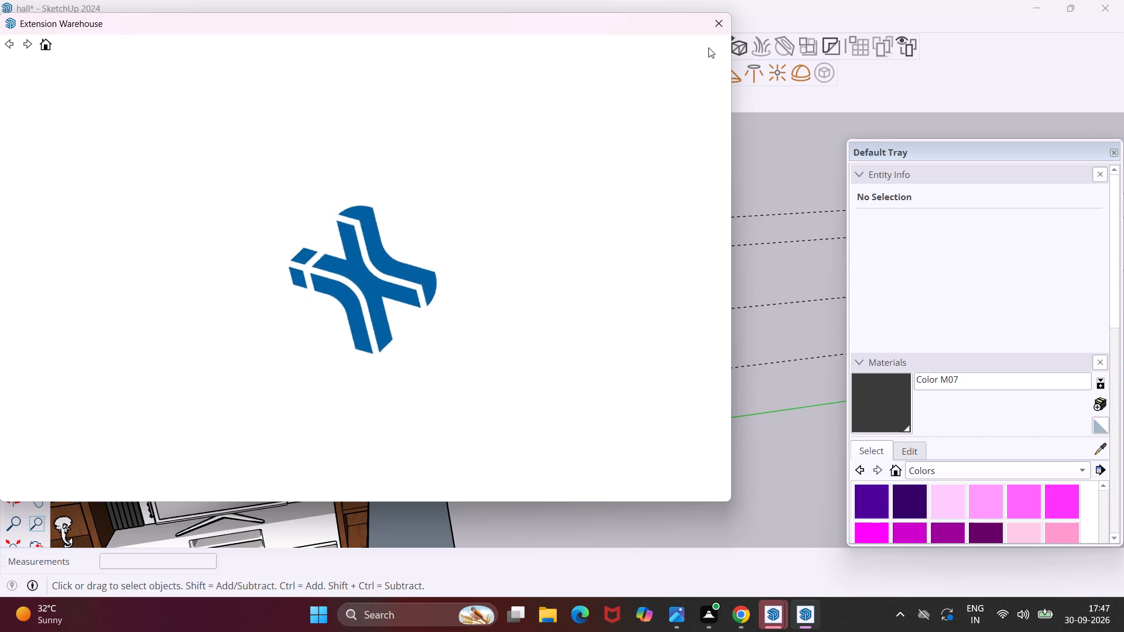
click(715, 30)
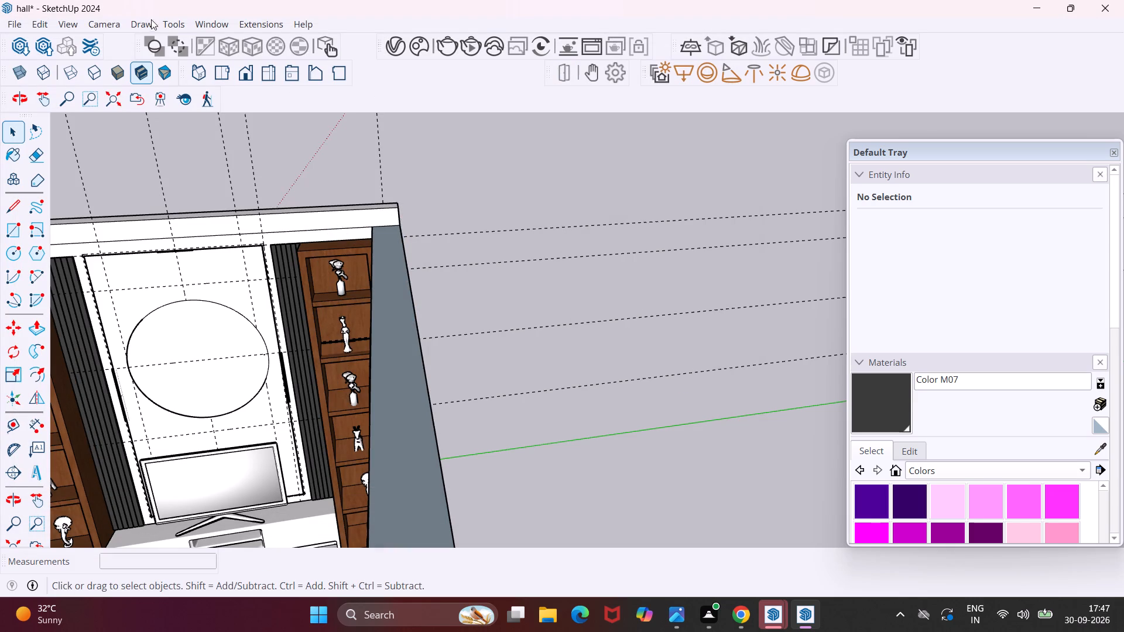
Search the 3D Warehouse for "tree art" models and browse the results.
click(198, 20)
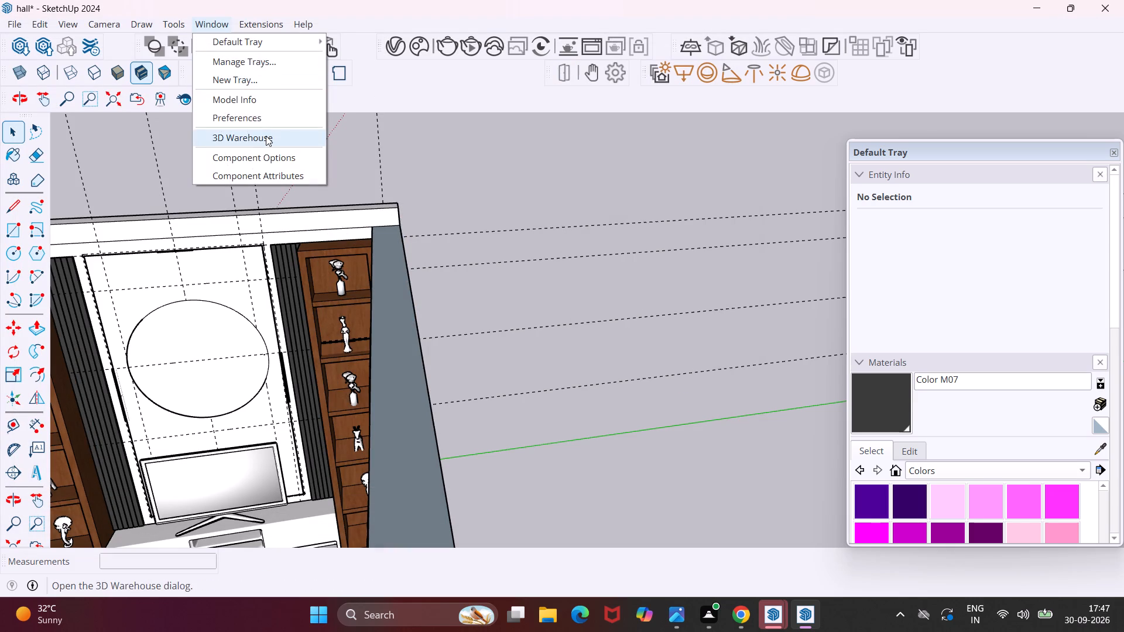
click(266, 136)
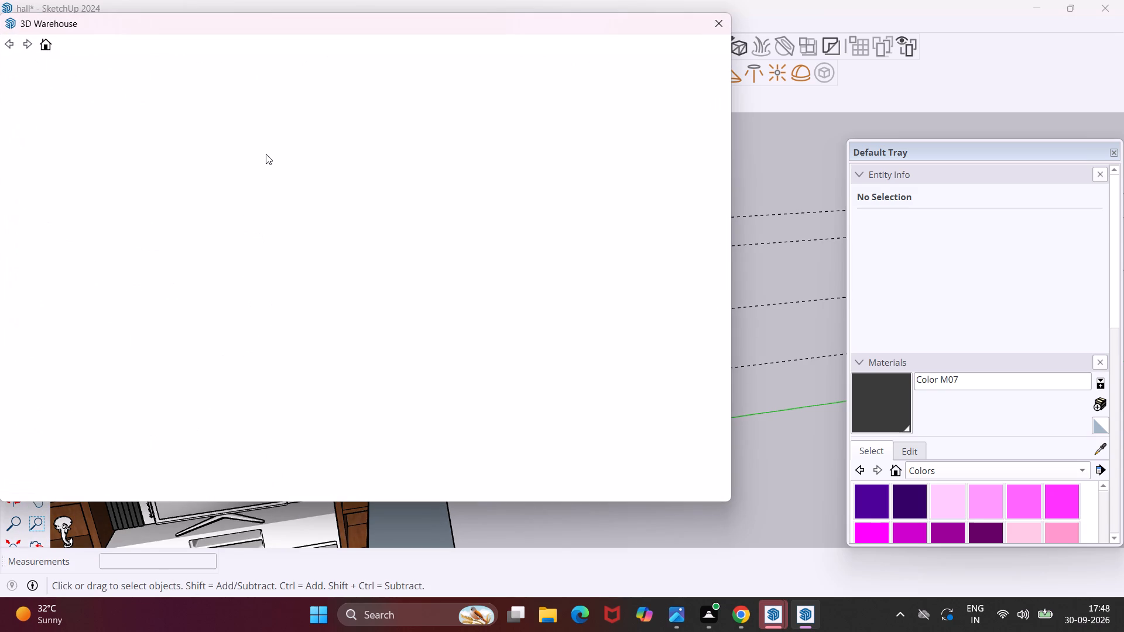
key(ctrl+s)
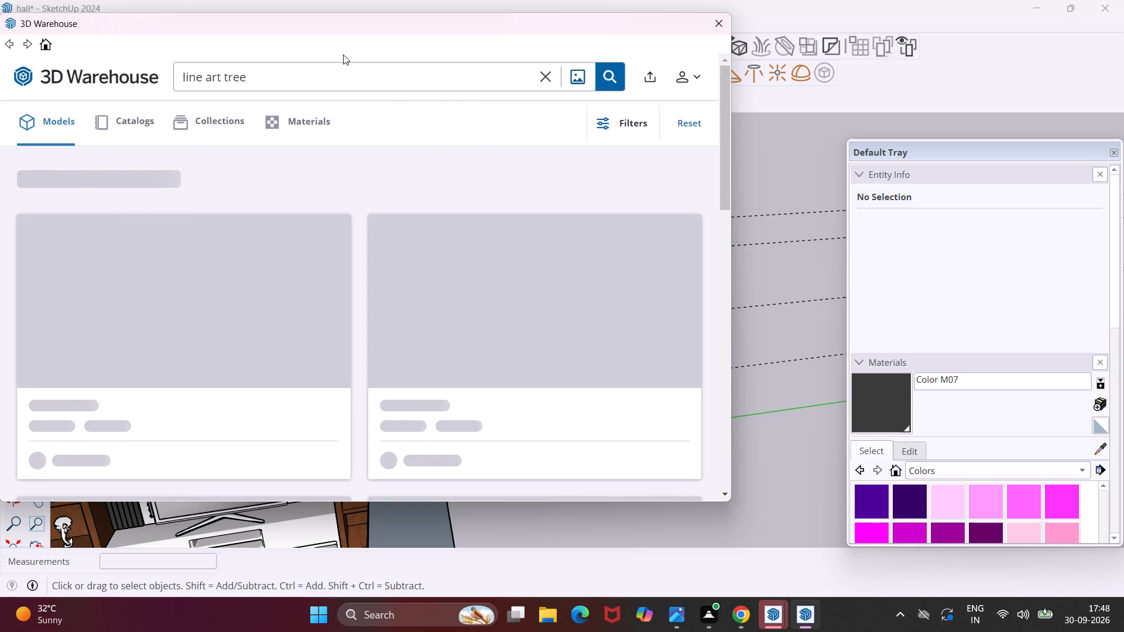
click(300, 82)
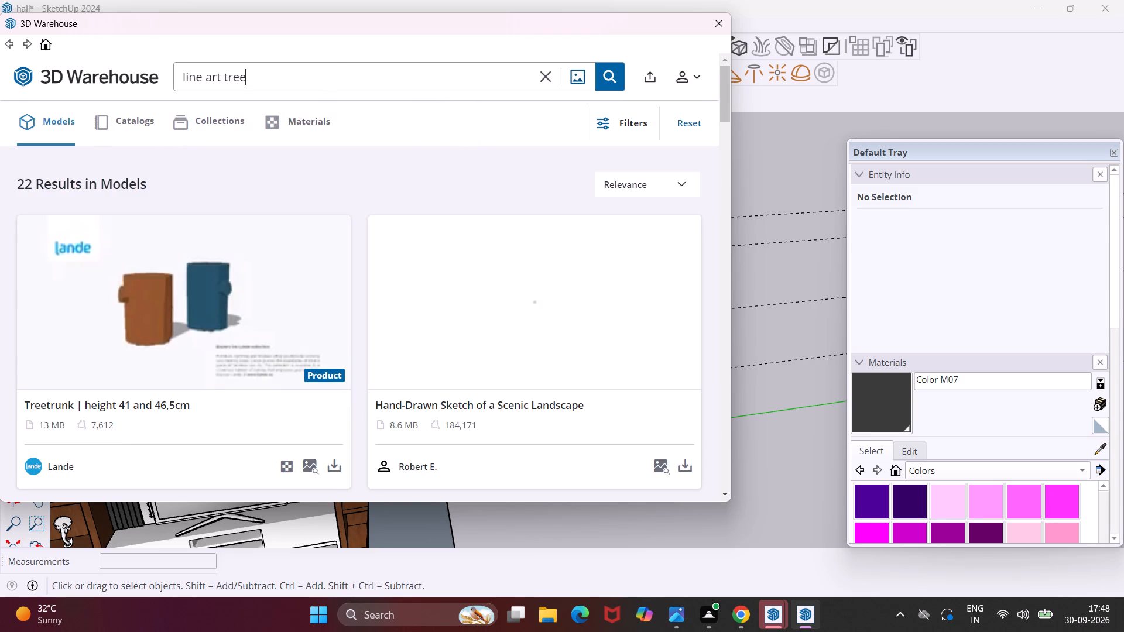
click(204, 79)
key(BackSpace)
key(BackSpace)
key(BackSpace)
key(BackSpace)
key(BackSpace)
key(BackSpace)
key(BackSpace)
key(BackSpace)
key(BackSpace)
key(Right)
key(Right)
key(Right)
key(Right)
key(Right)
key(Right)
key(Right)
key(Right)
key(BackSpace)
key(BackSpace)
key(BackSpace)
key(BackSpace)
key(BackSpace)
key(BackSpace)
key(BackSpace)
key(BackSpace)
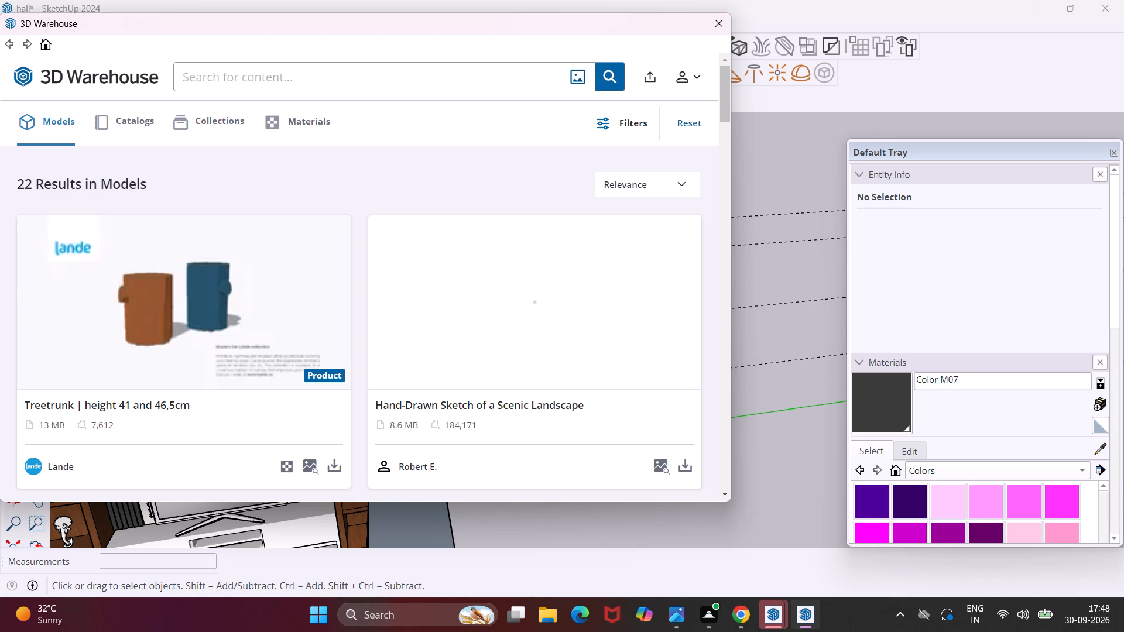
text(tree)
key(space)
text(art)
key(Return)
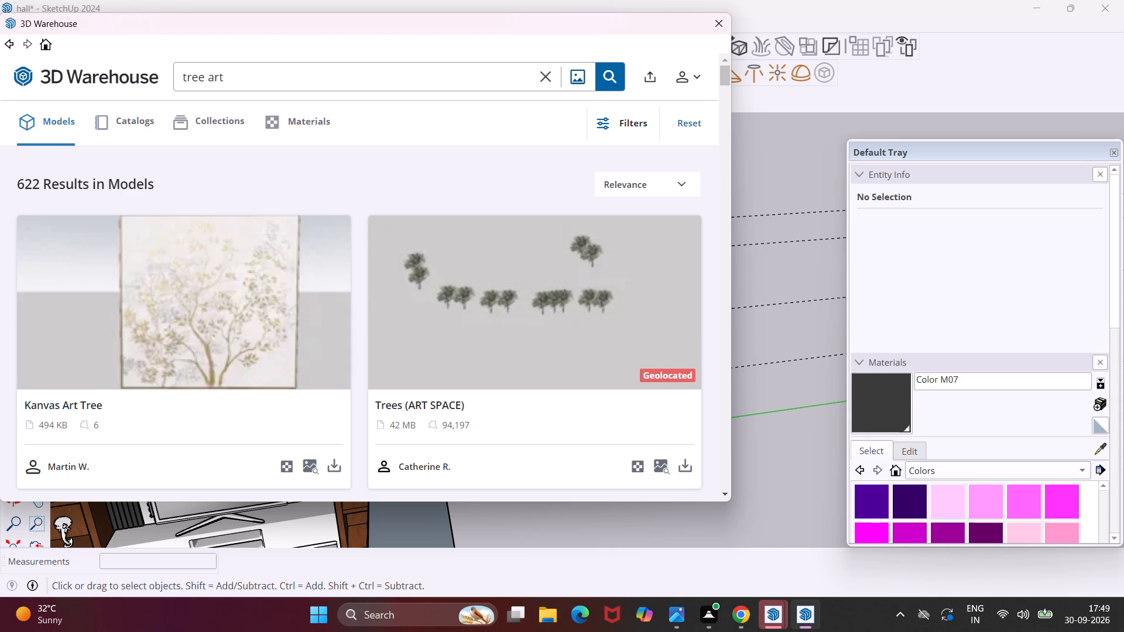
scroll(196, 279, down, 4)
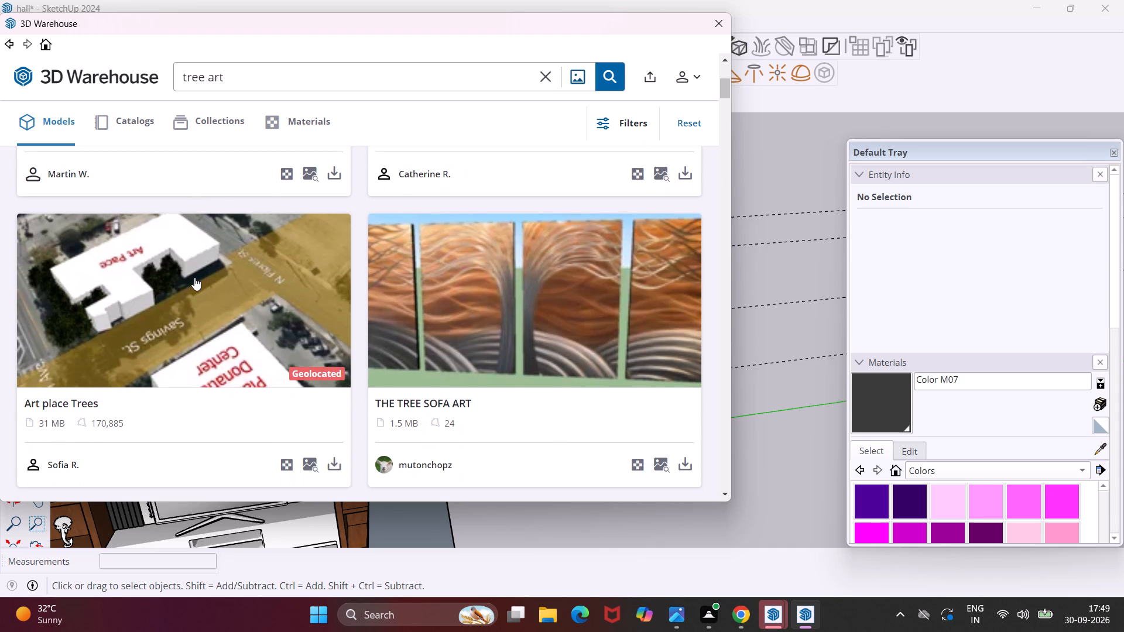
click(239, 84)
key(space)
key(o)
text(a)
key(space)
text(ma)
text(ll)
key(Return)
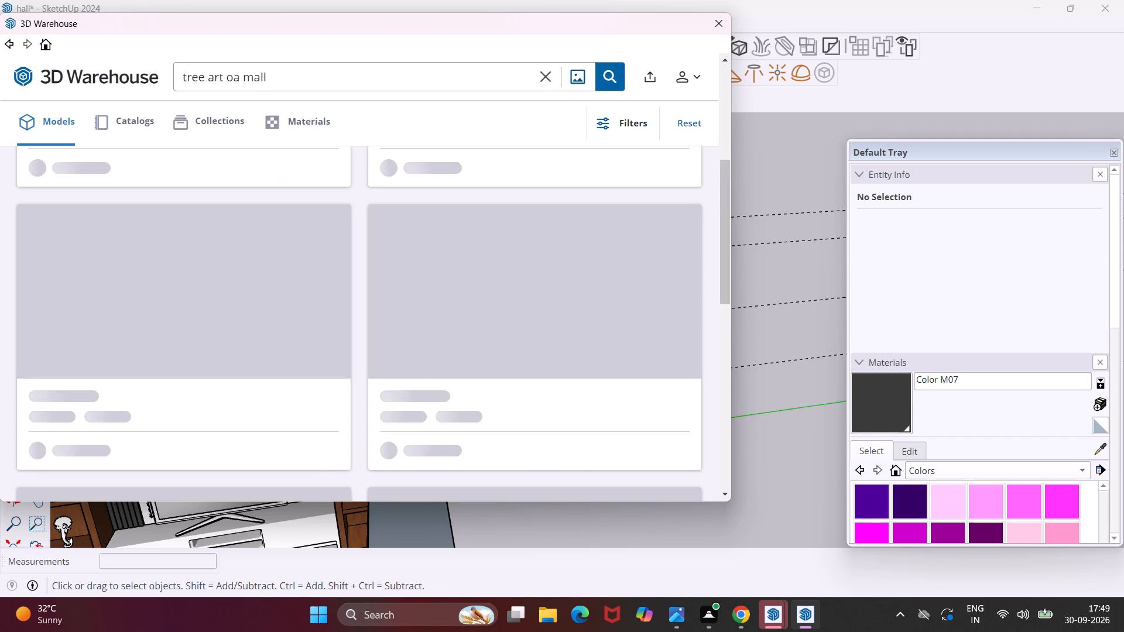
Search the 3D Warehouse for "tree art on wall" models and browse the results.
click(280, 81)
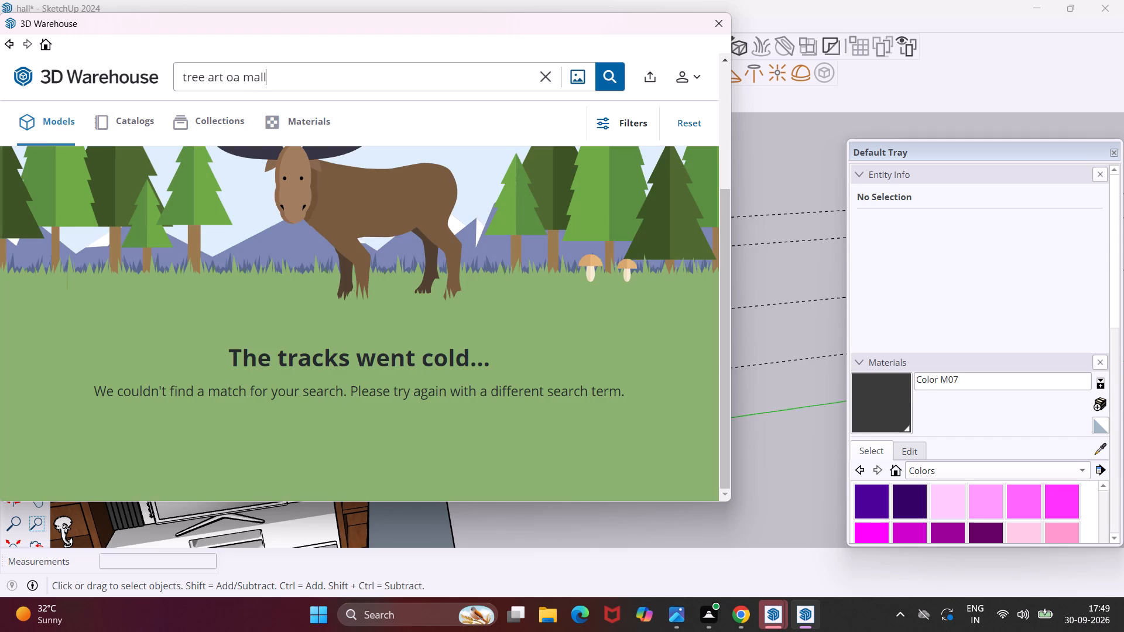
key(BackSpace)
key(BackSpace)
key(BackSpace)
key(BackSpace)
key(BackSpace)
key(BackSpace)
text(n)
key(space)
text(wall)
key(Return)
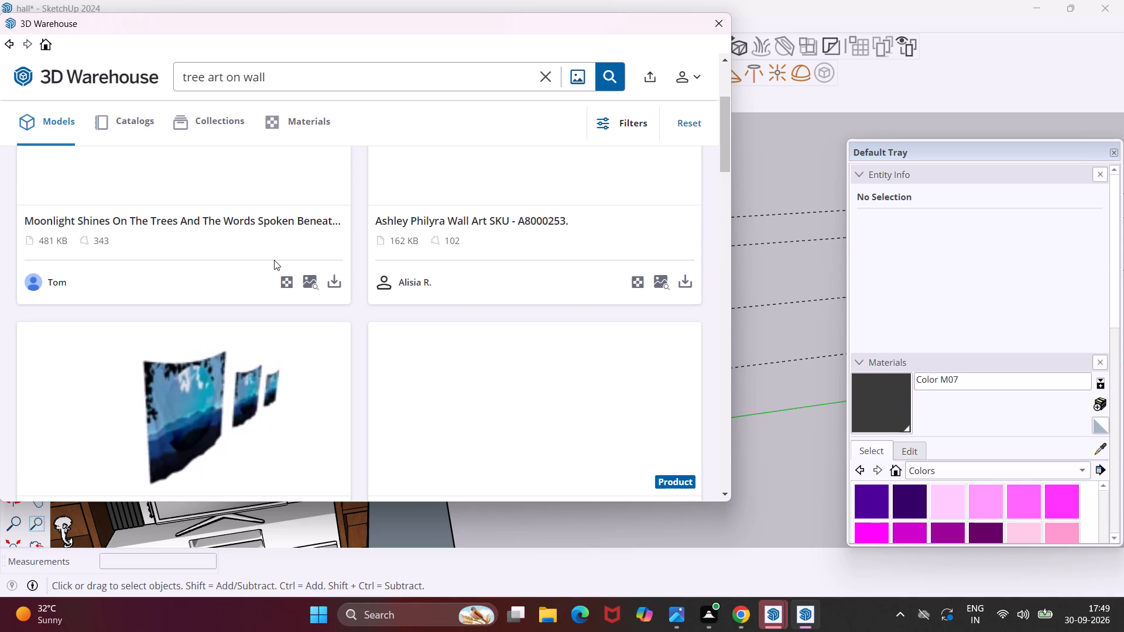
scroll(270, 225, up, 5)
scroll(270, 225, down, 7)
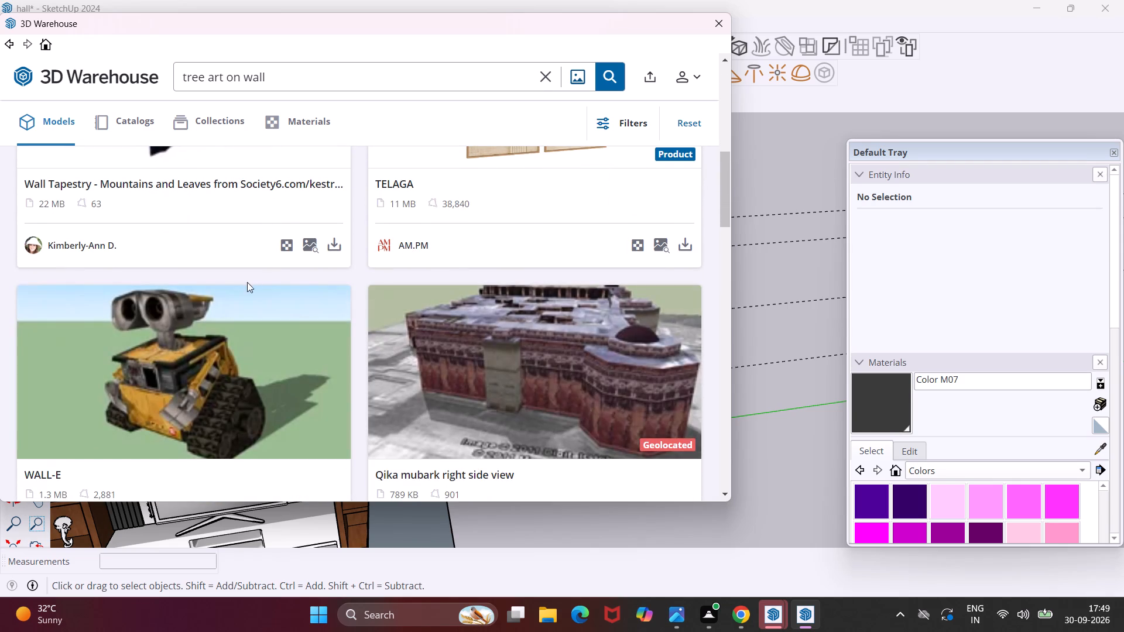
scroll(247, 282, down, 9)
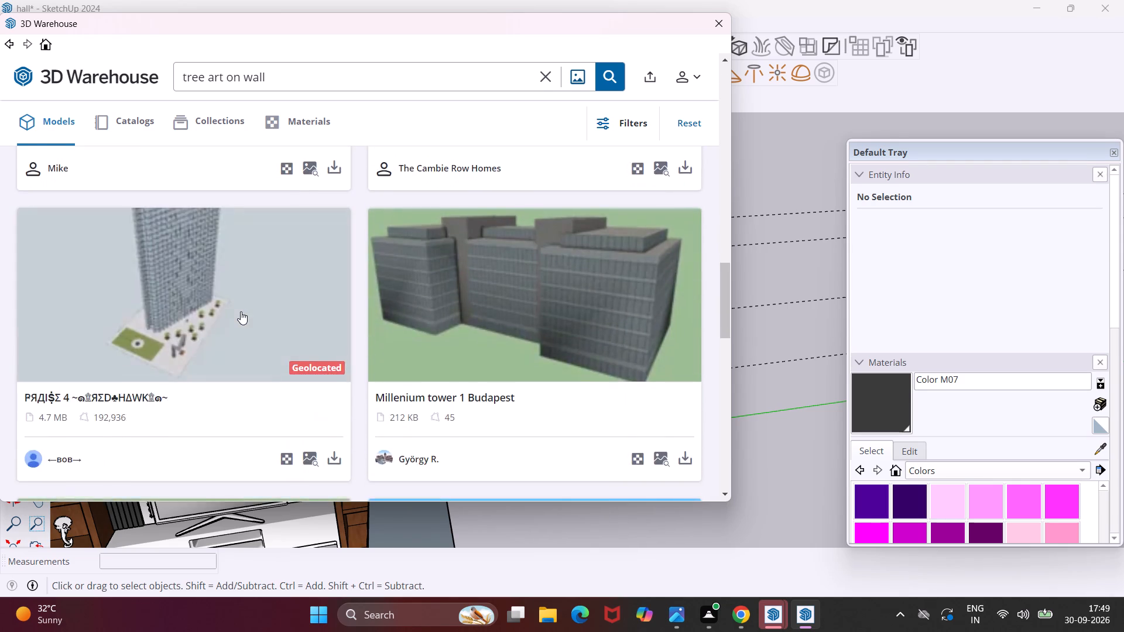
scroll(241, 311, down, 14)
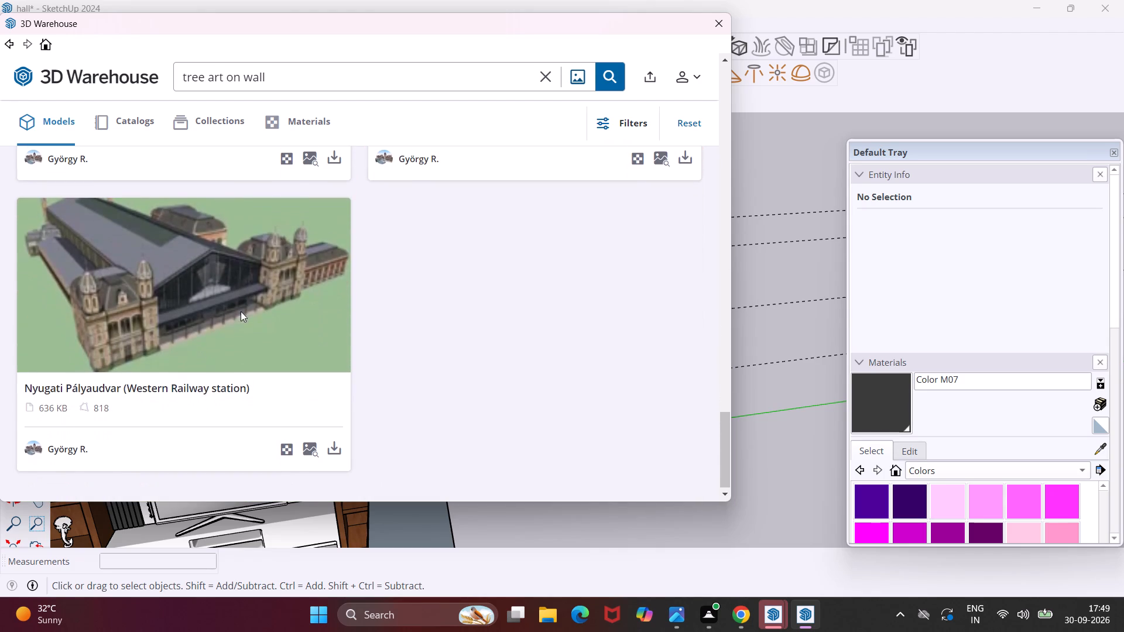
Search the 3D Warehouse for "tree art" again and look through the results for a tree wall decoration.
click(282, 85)
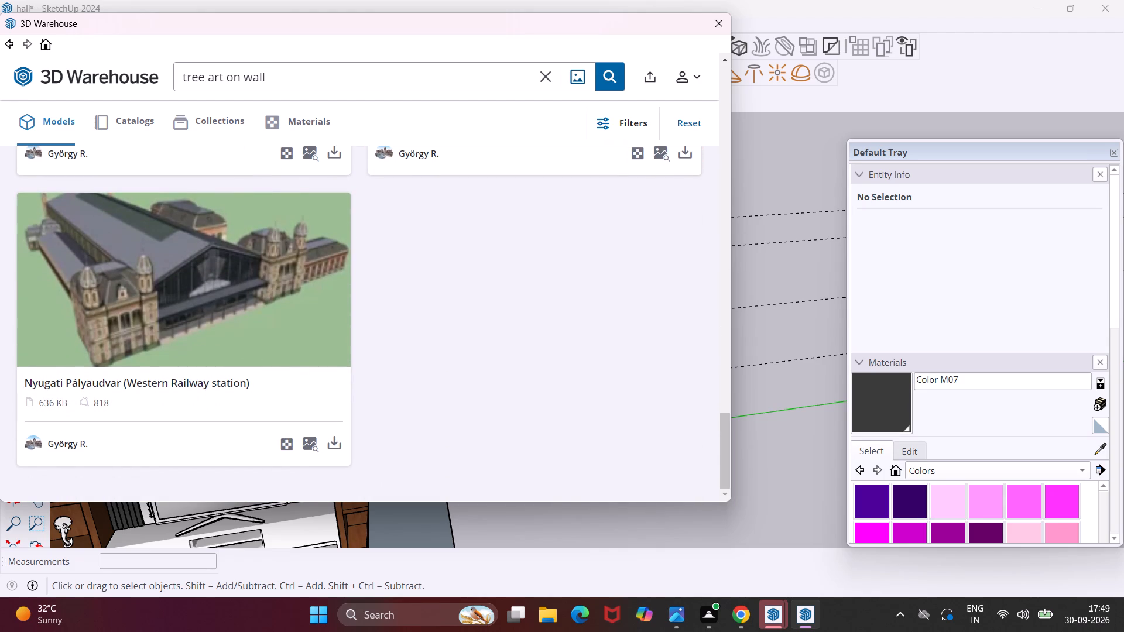
key(BackSpace)
key(BackSpace)
key(BackSpace)
key(BackSpace)
key(BackSpace)
key(BackSpace)
key(BackSpace)
key(Return)
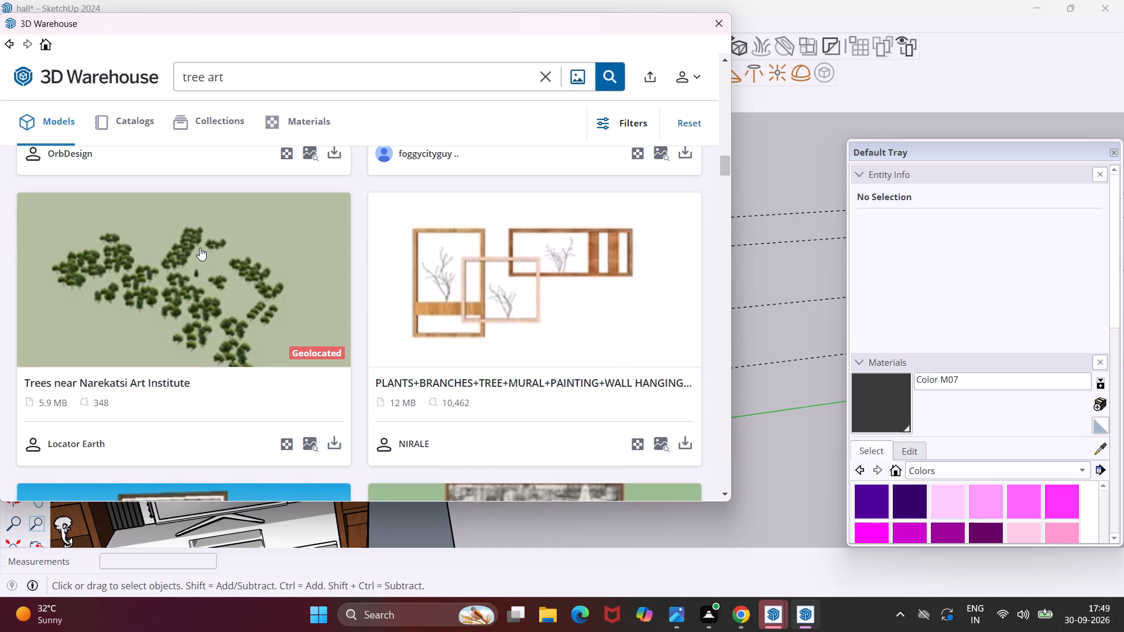
scroll(200, 248, down, 10)
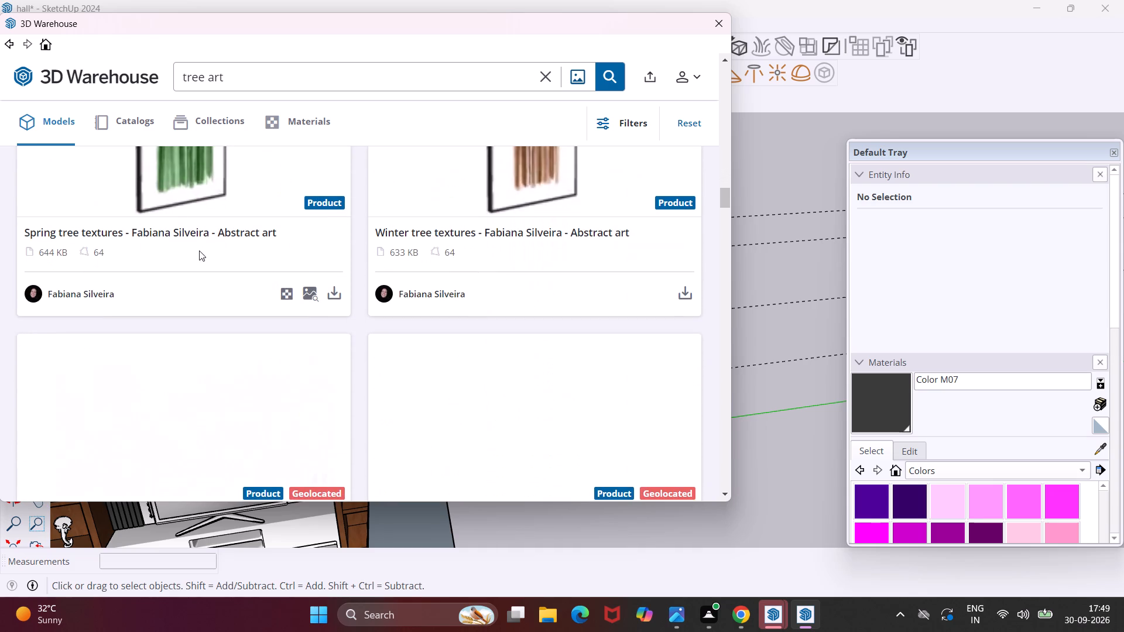
scroll(187, 311, down, 4)
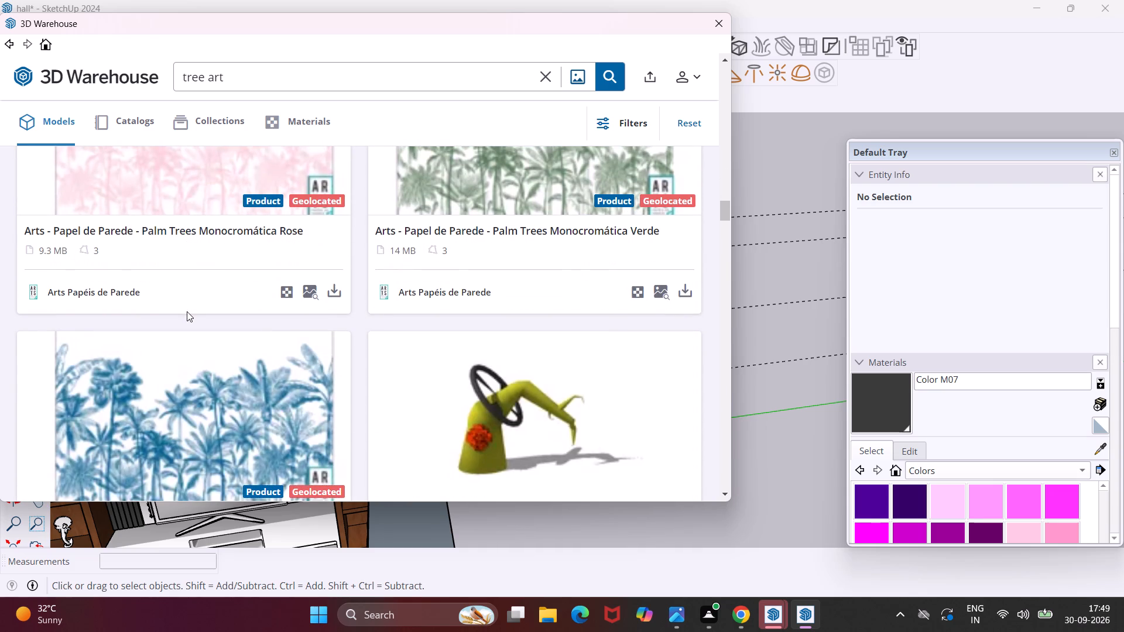
scroll(187, 311, down, 7)
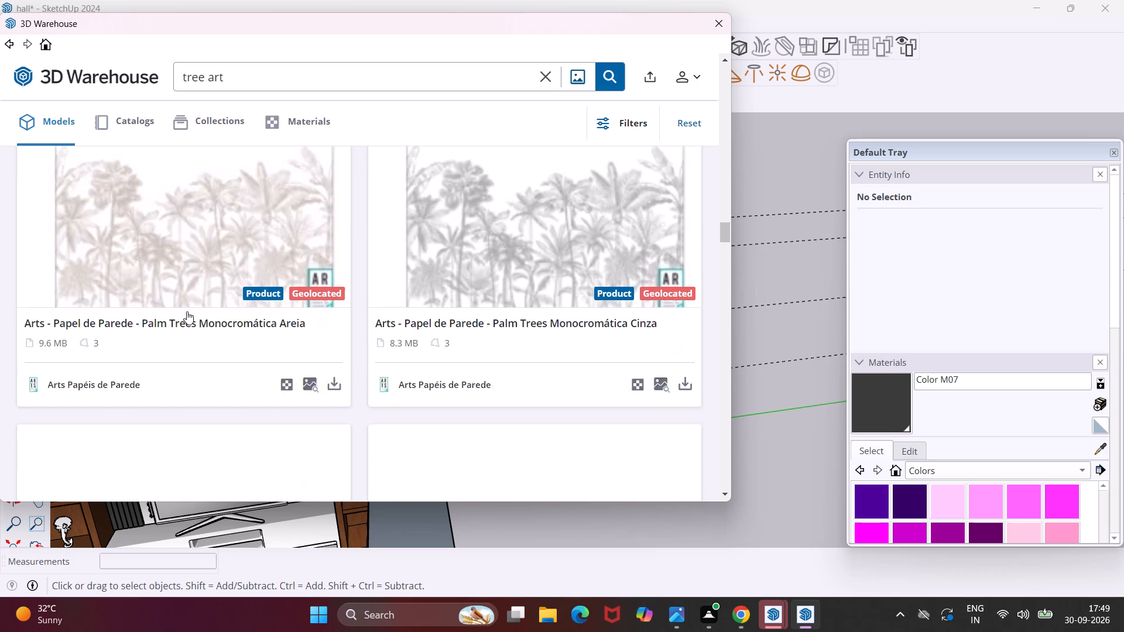
scroll(187, 311, down, 3)
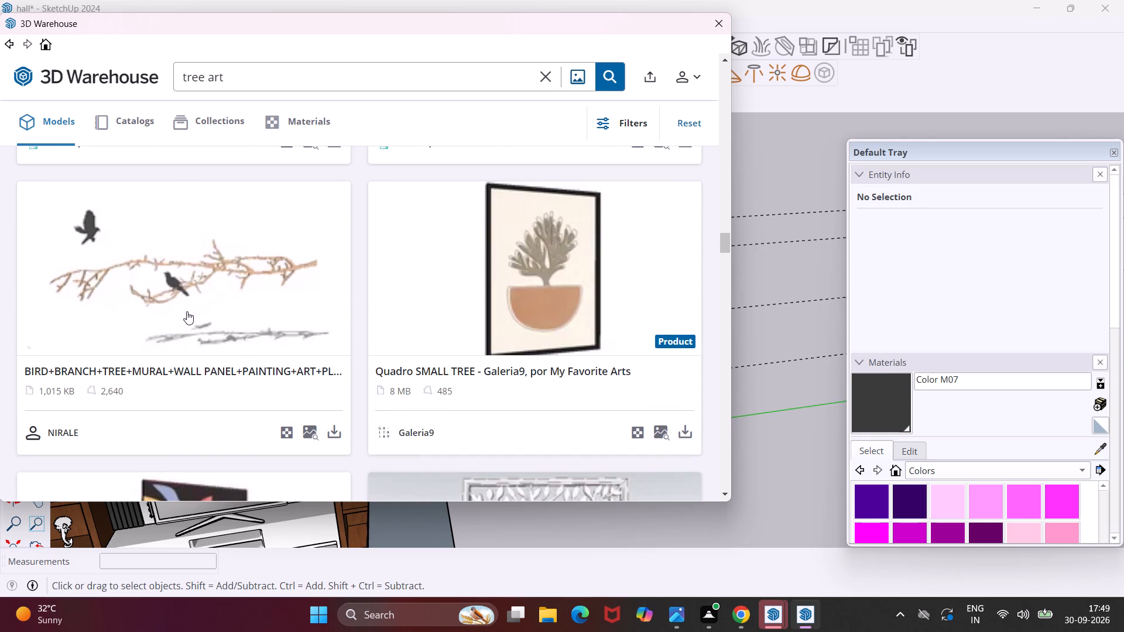
scroll(187, 311, down, 5)
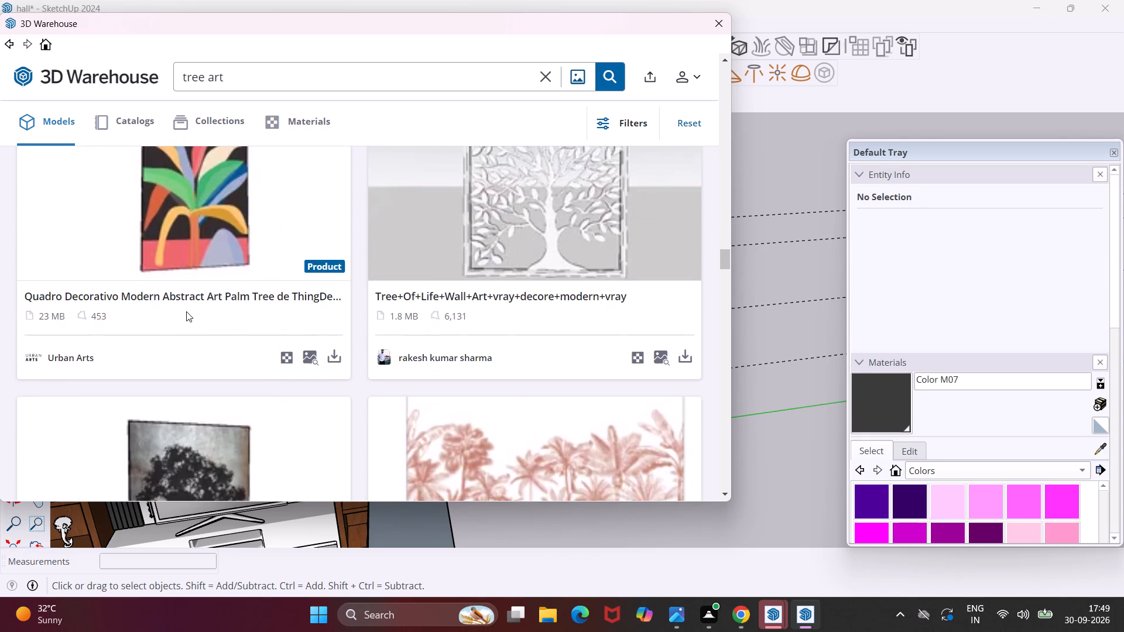
scroll(186, 311, down, 1)
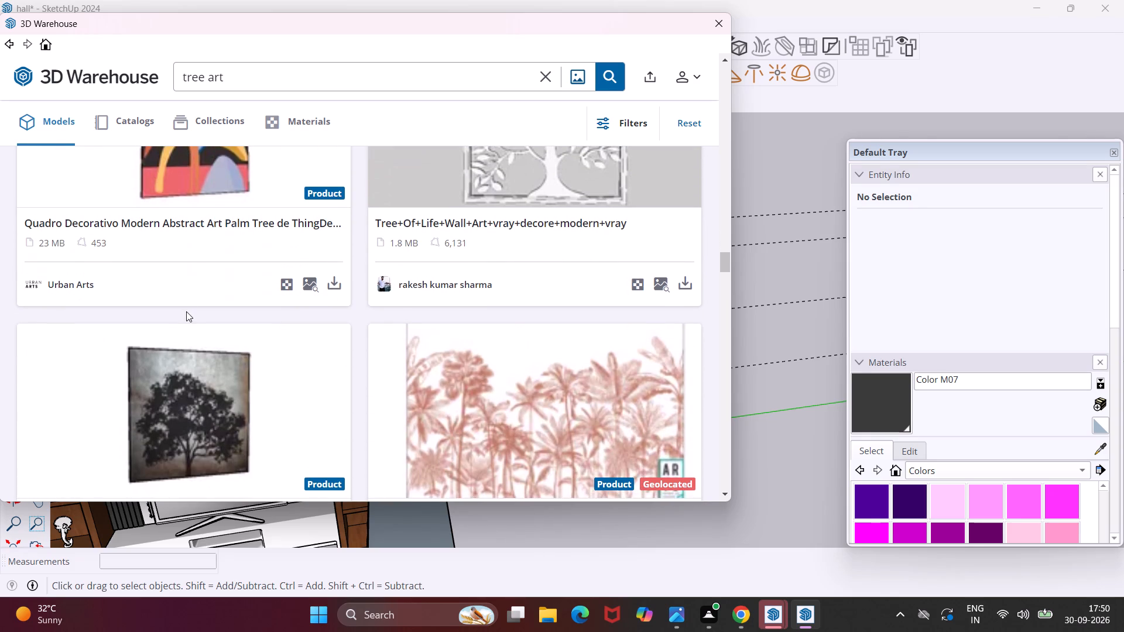
scroll(186, 311, down, 2)
scroll(186, 311, up, 4)
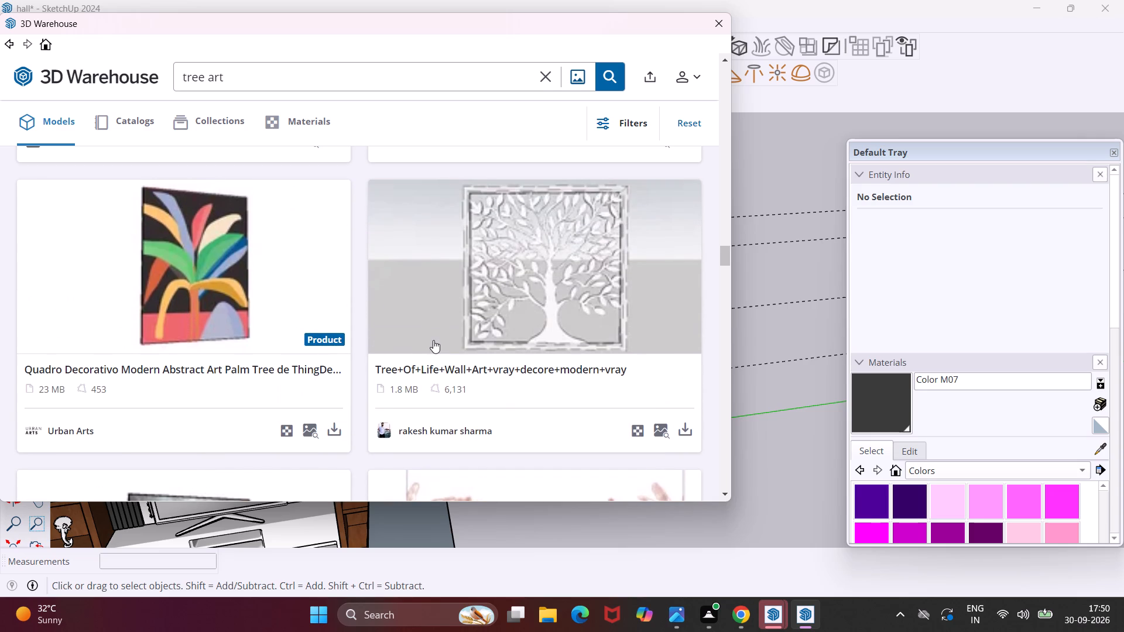
scroll(328, 322, down, 7)
scroll(246, 332, down, 4)
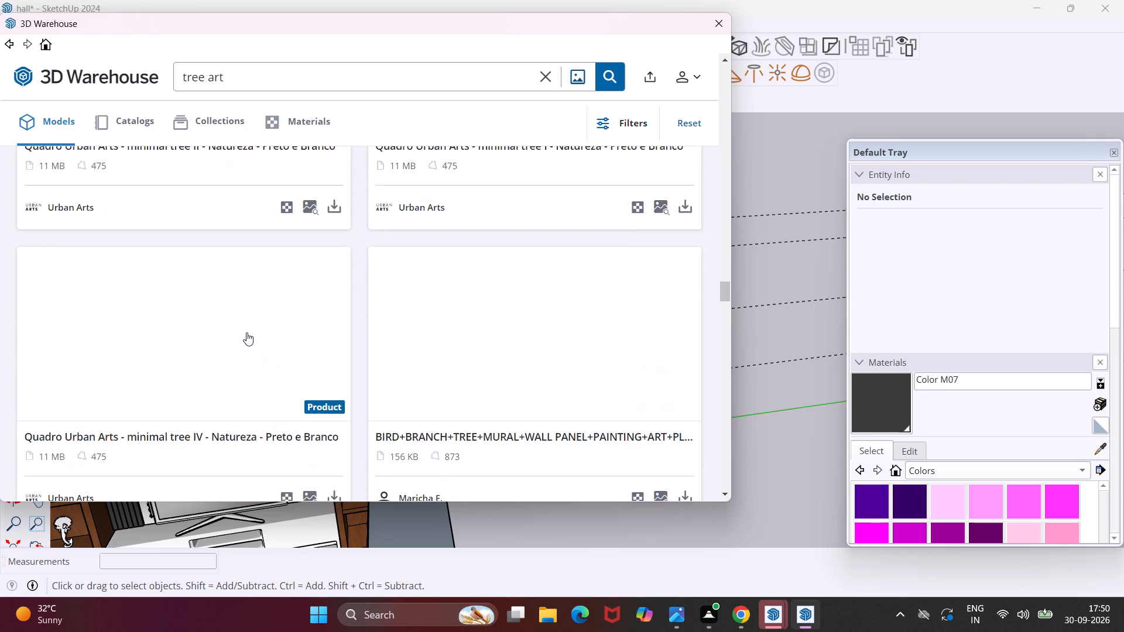
scroll(246, 332, down, 9)
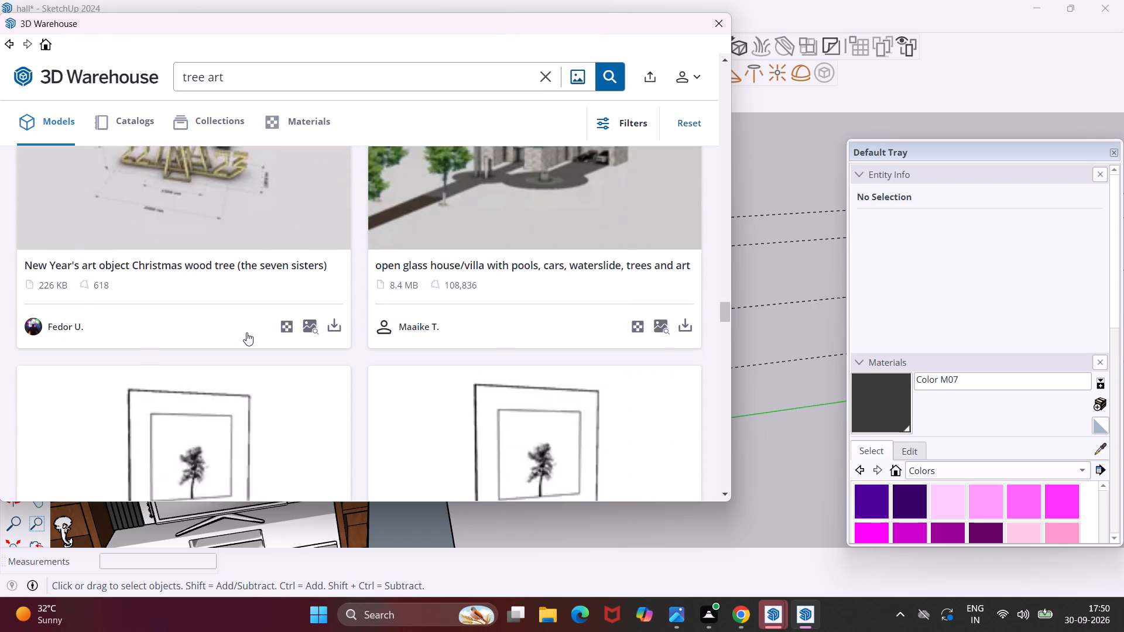
scroll(241, 331, down, 4)
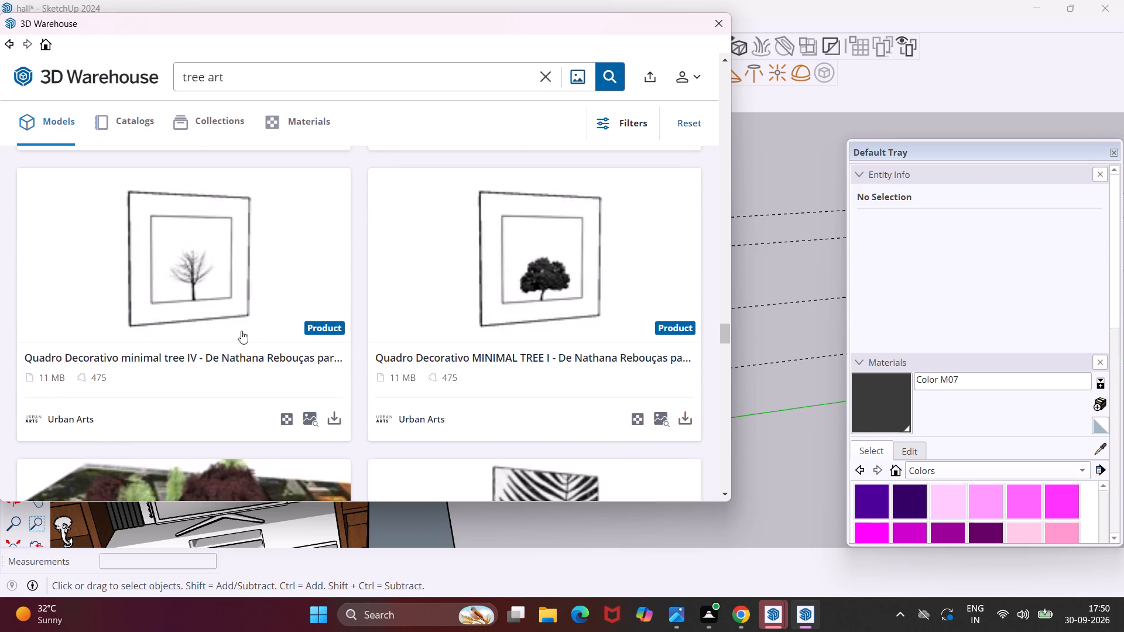
scroll(217, 294, down, 1)
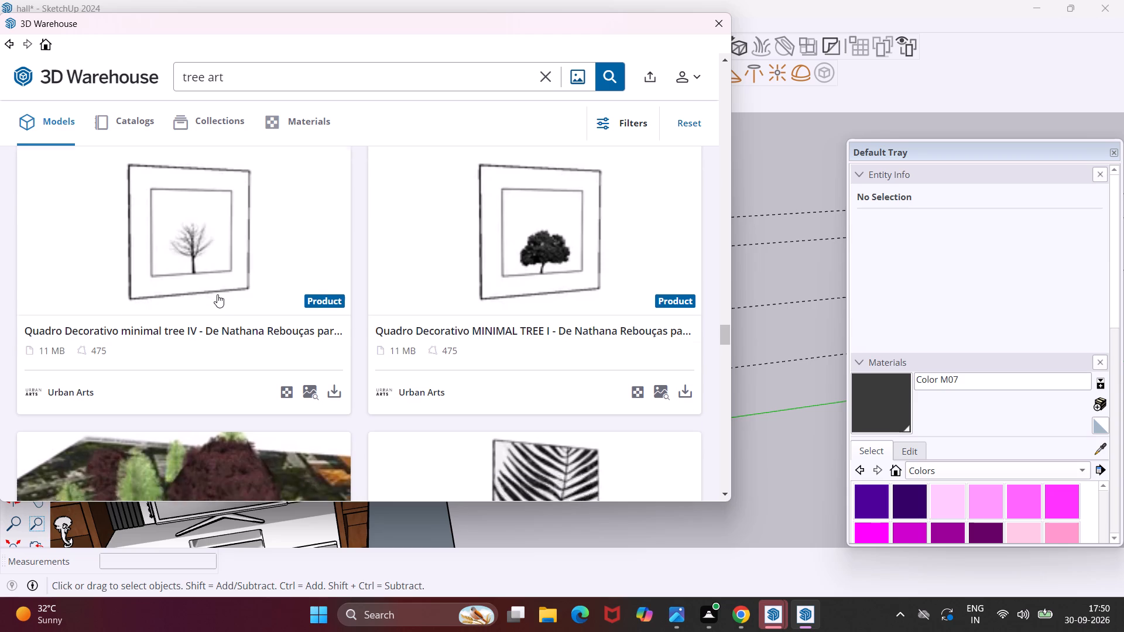
scroll(217, 294, down, 8)
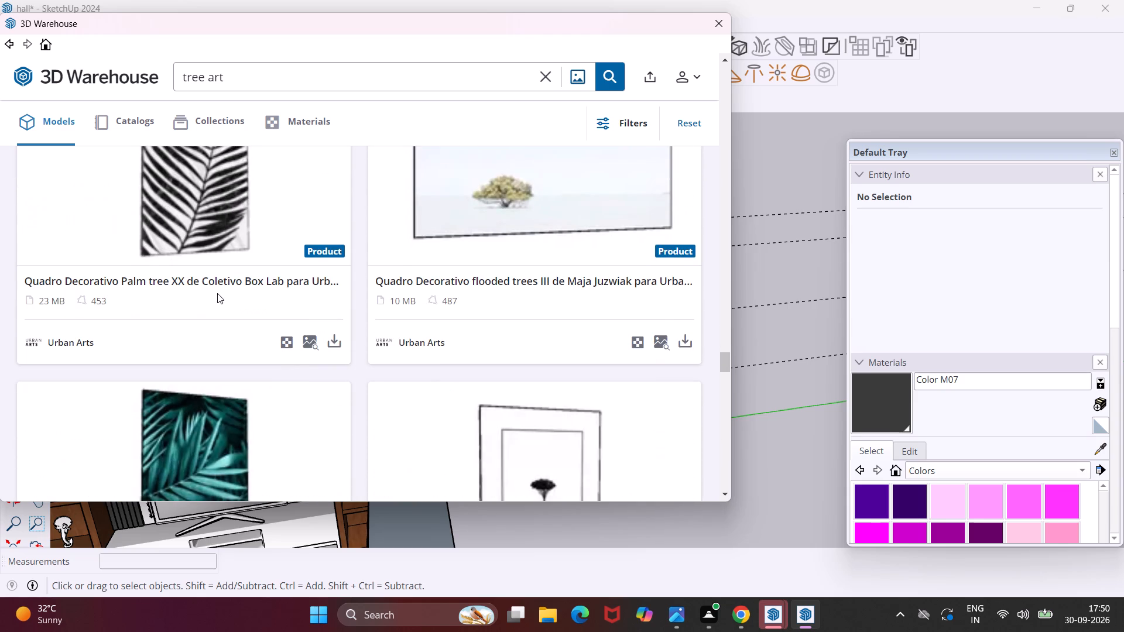
scroll(217, 293, down, 5)
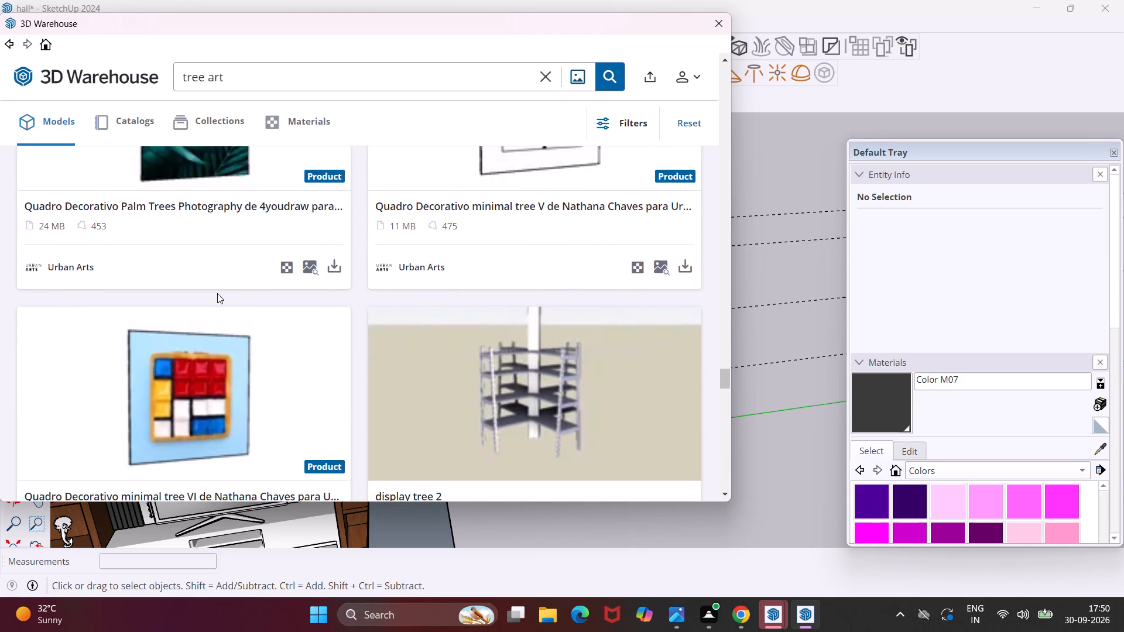
Load the "Tree+Of+Life+Wall+Art+vray+decore+modern+vray" model directly into the scene and place it in the empty space beside the room.
scroll(217, 293, up, 10)
scroll(217, 293, up, 14)
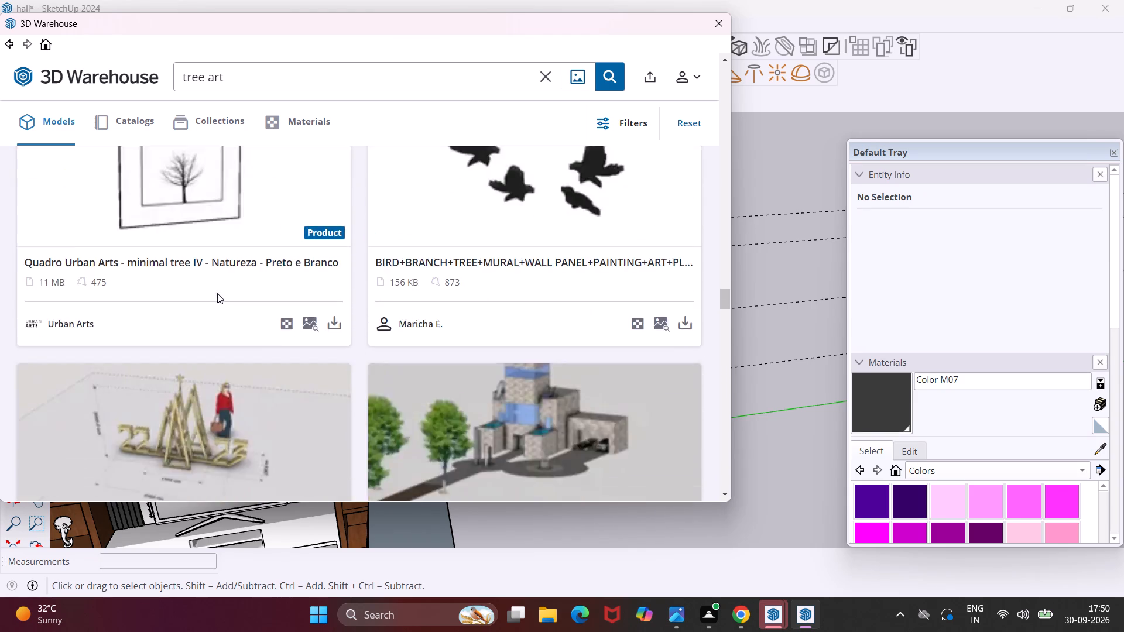
scroll(217, 293, up, 15)
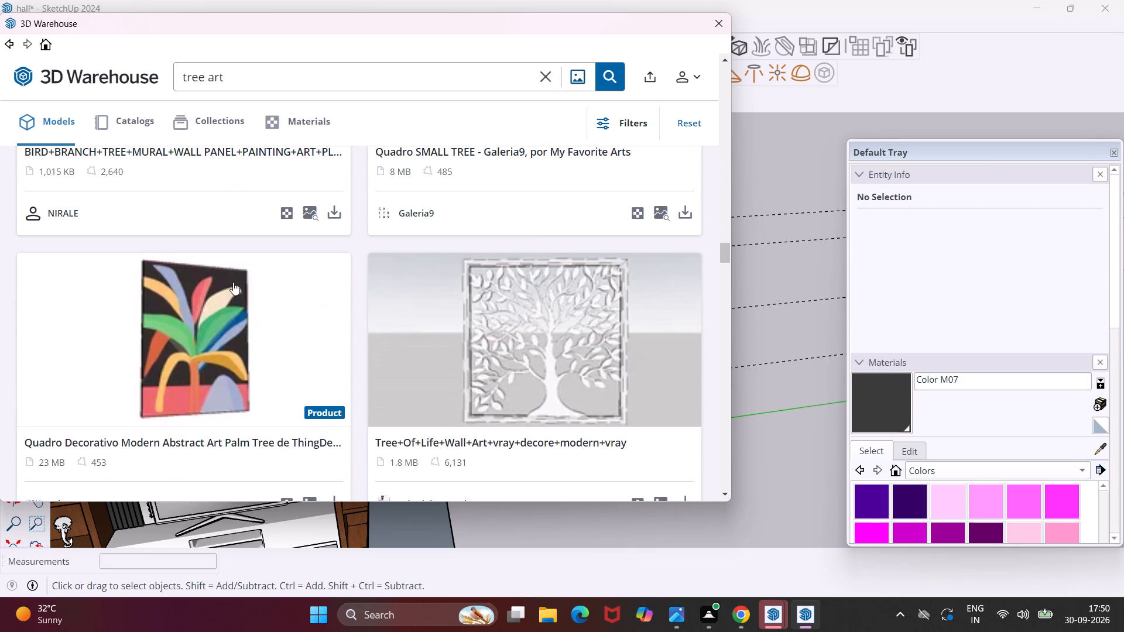
scroll(453, 338, down, 2)
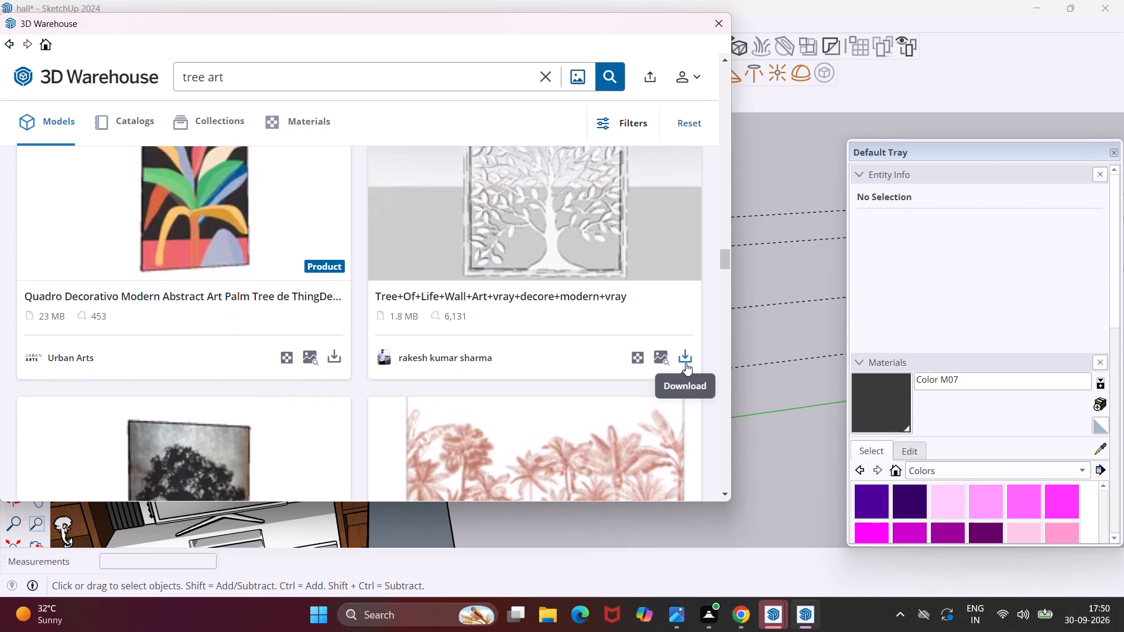
click(686, 362)
click(324, 277)
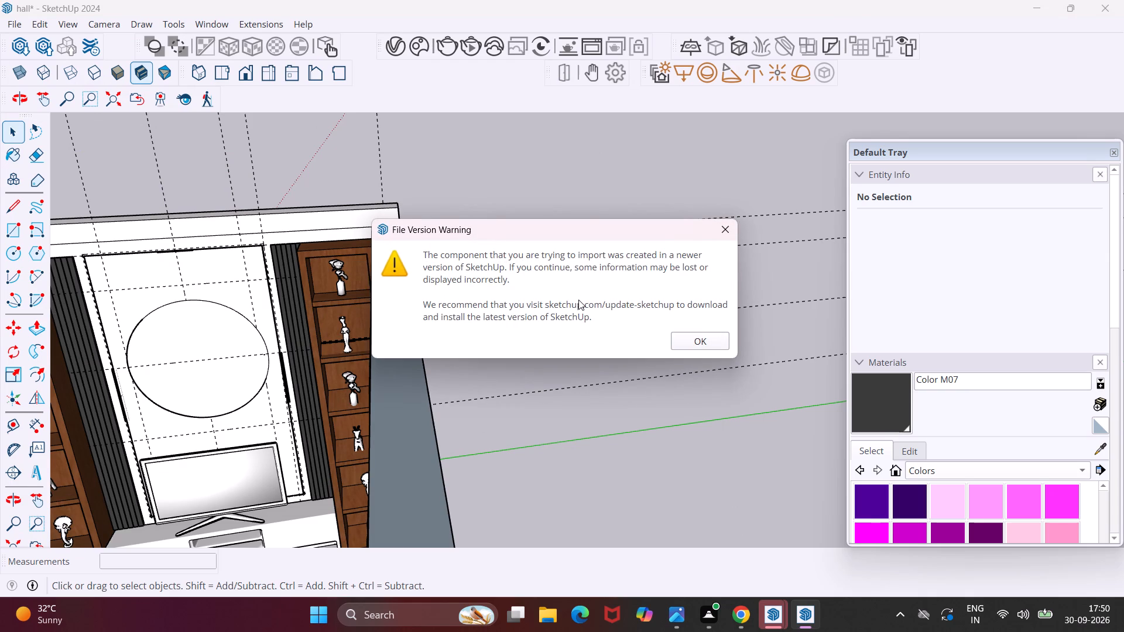
click(681, 349)
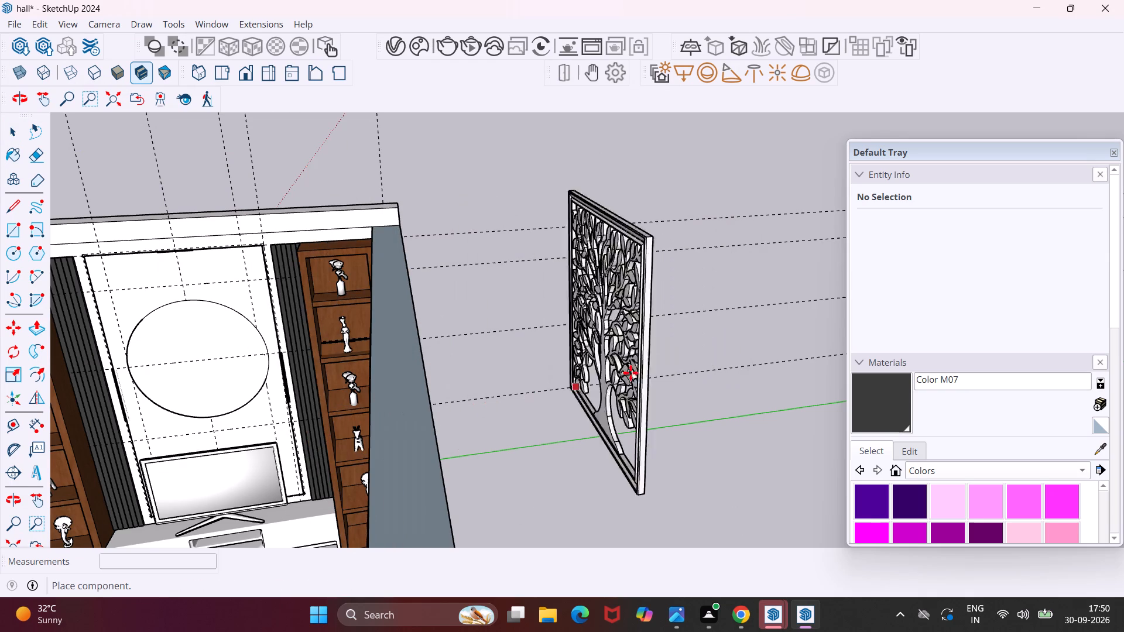
click(626, 383)
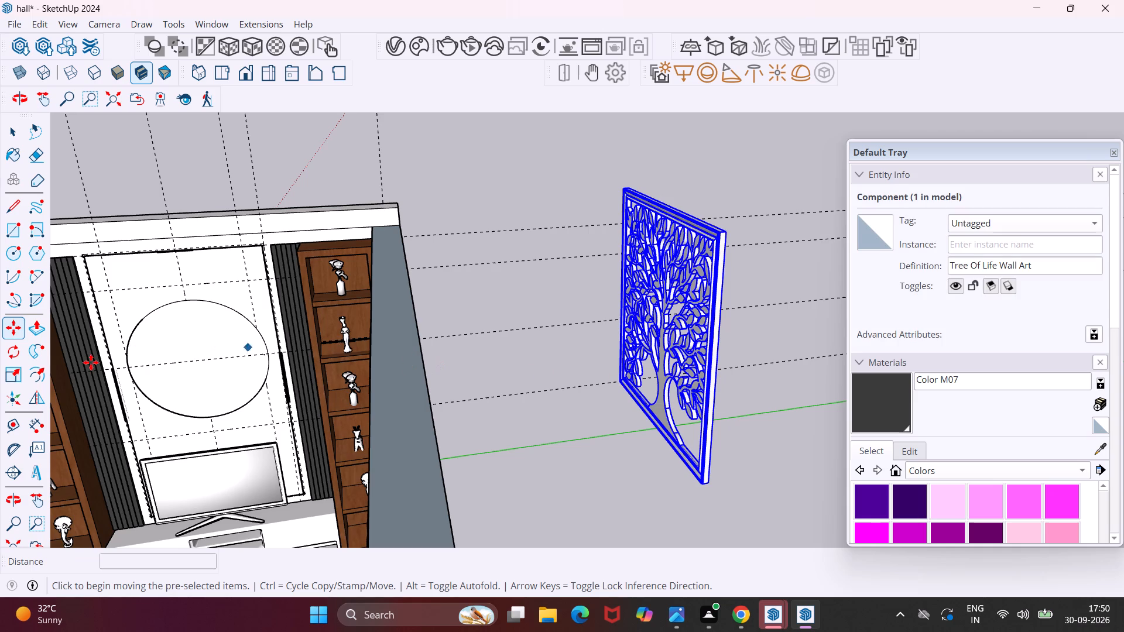
Rotate the Tree Of Life wall art 90 degrees in the horizontal plane so it lines up with the television wall.
click(8, 350)
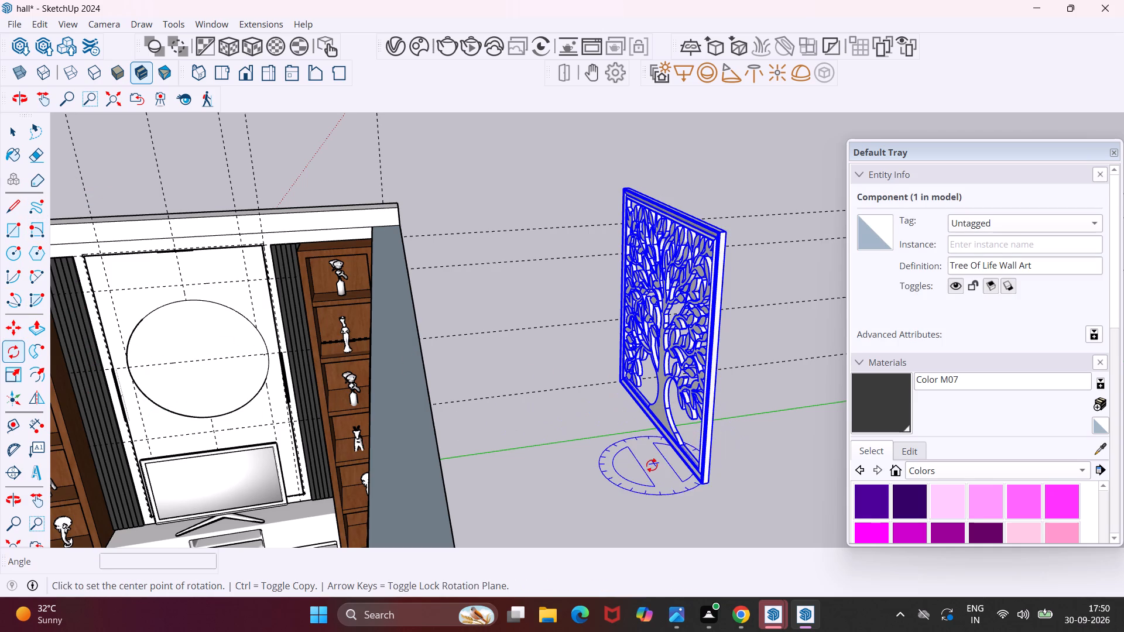
click(664, 455)
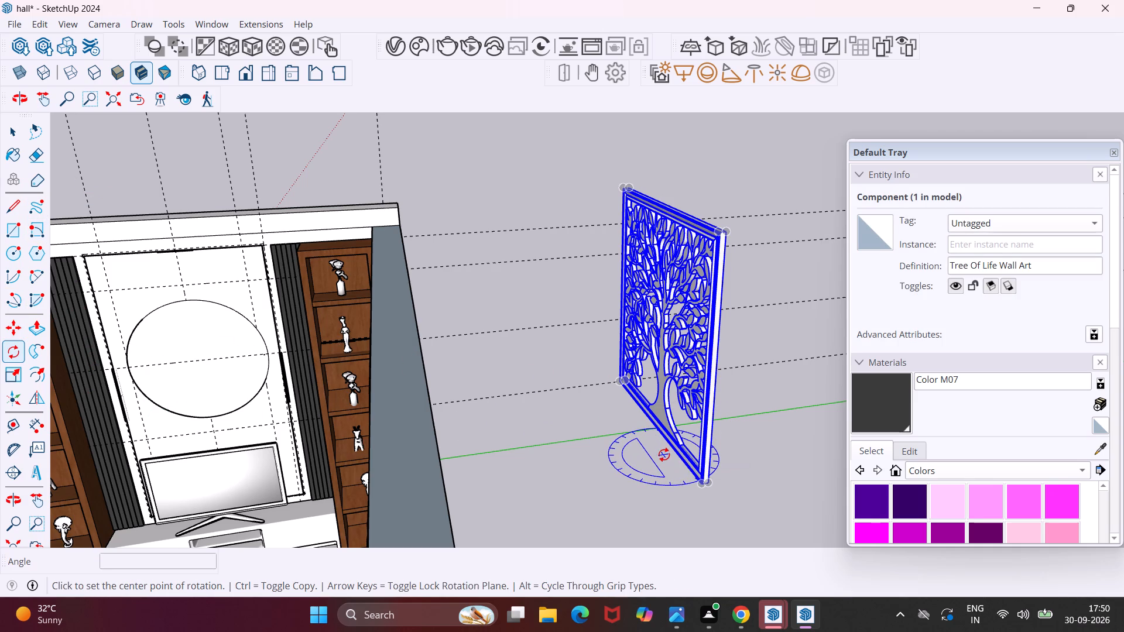
click(568, 474)
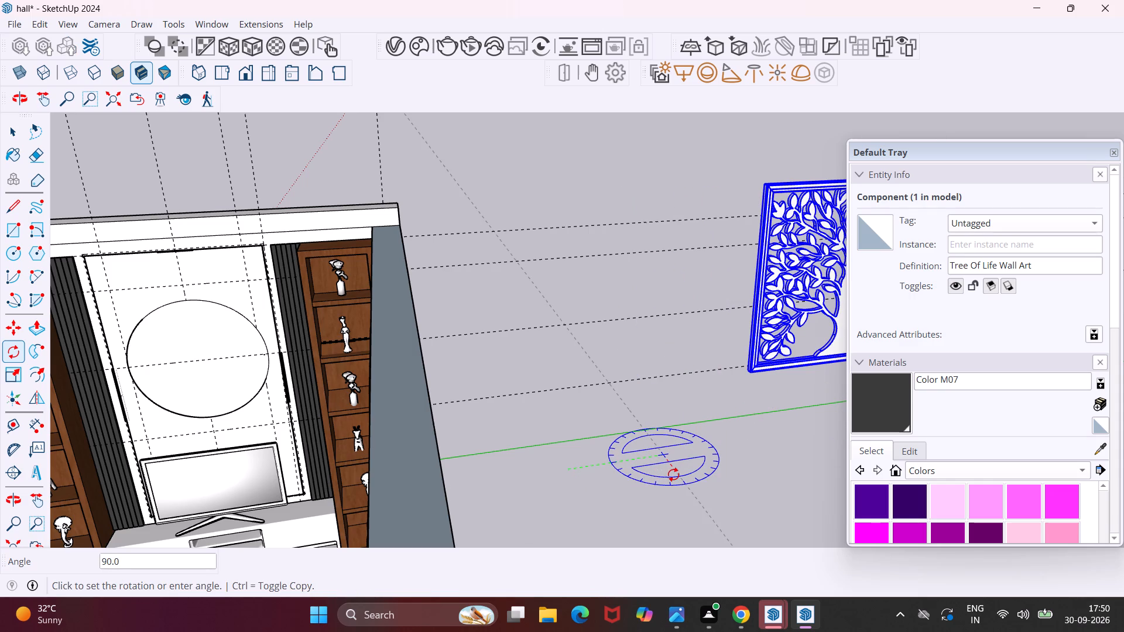
click(673, 475)
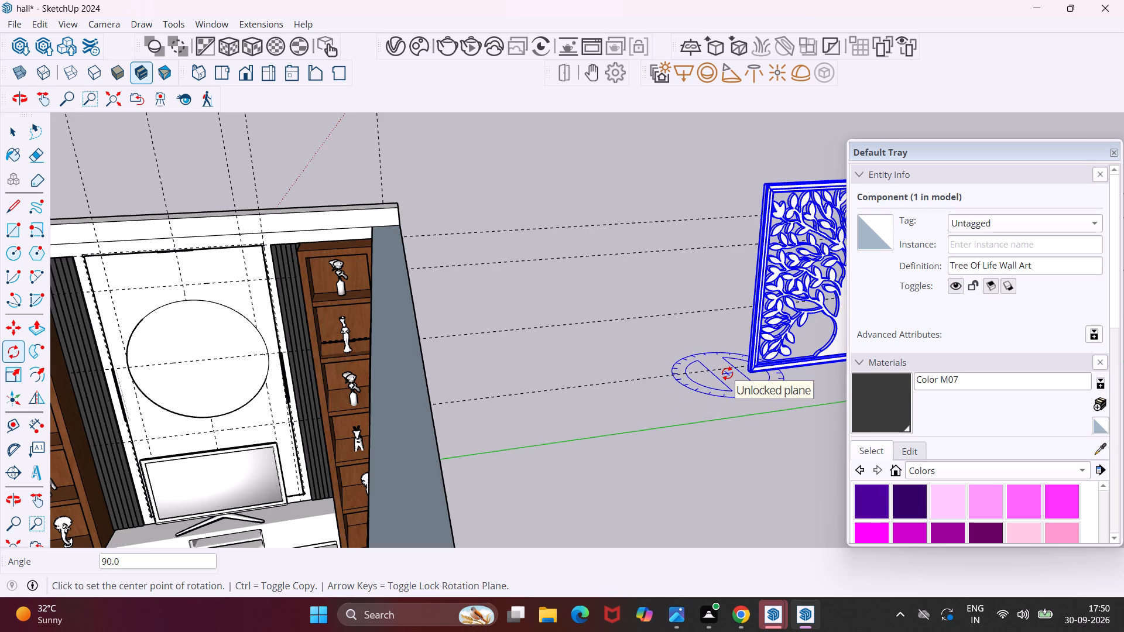
Scale the wall art down from its upper corner to about 0.49 in red and 0.70 in blue.
middle_drag(727, 373, 827, 401)
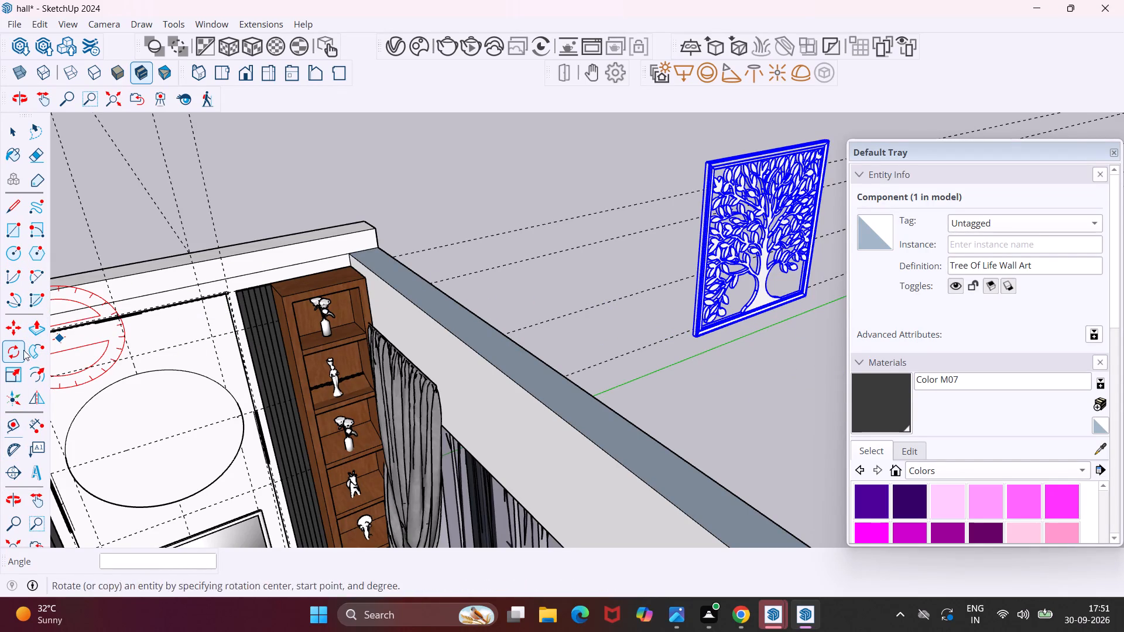
click(19, 375)
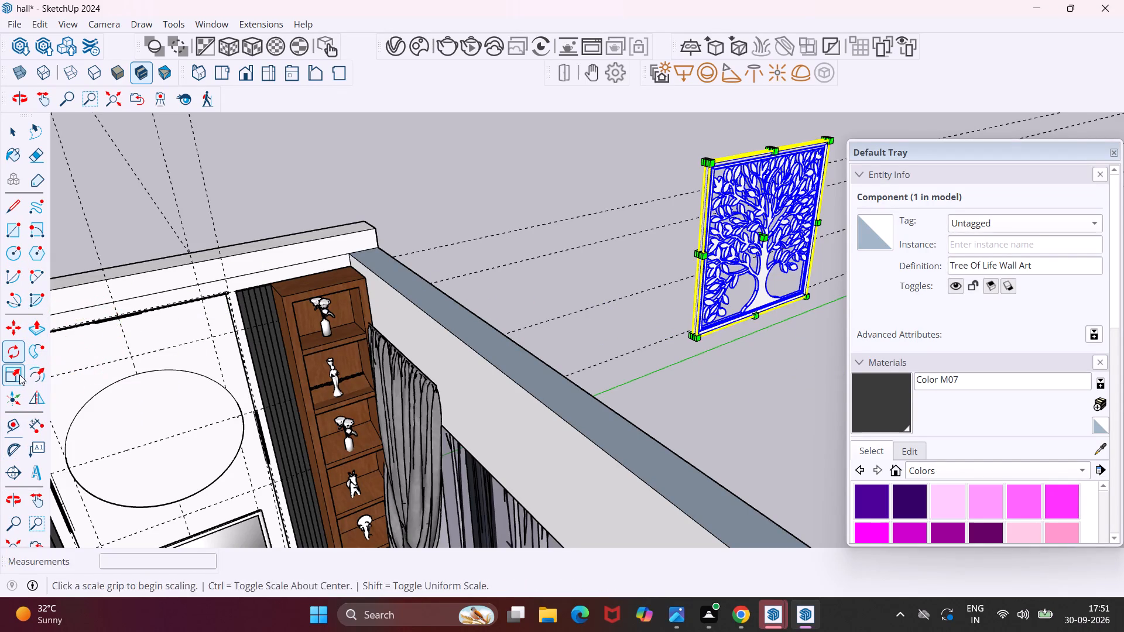
scroll(762, 249, up, 5)
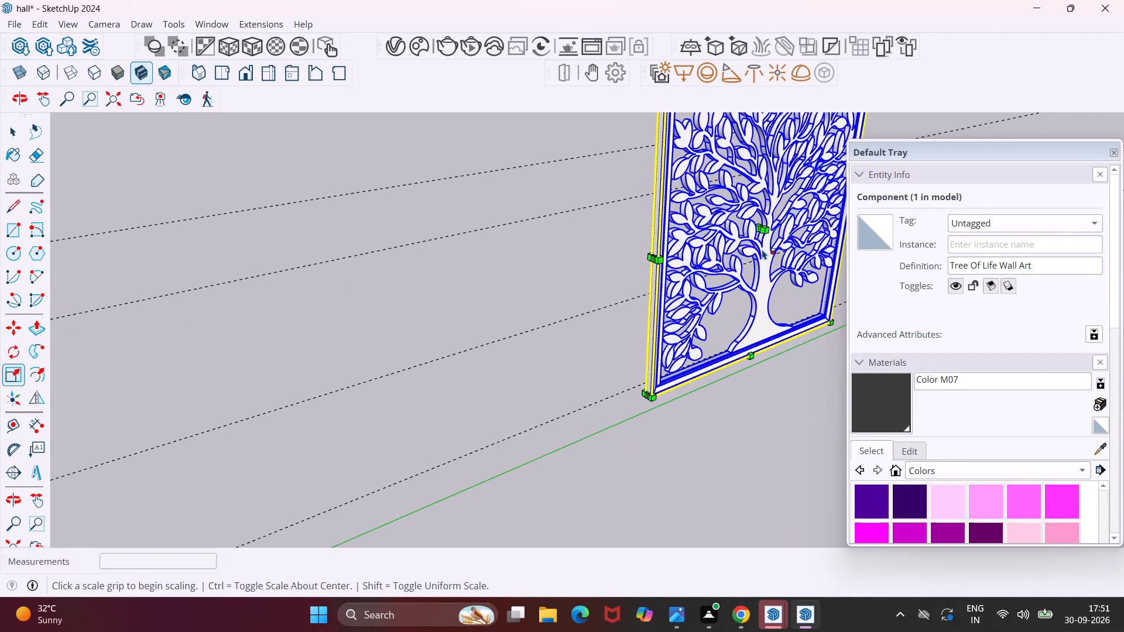
middle_drag(762, 249, 903, 277)
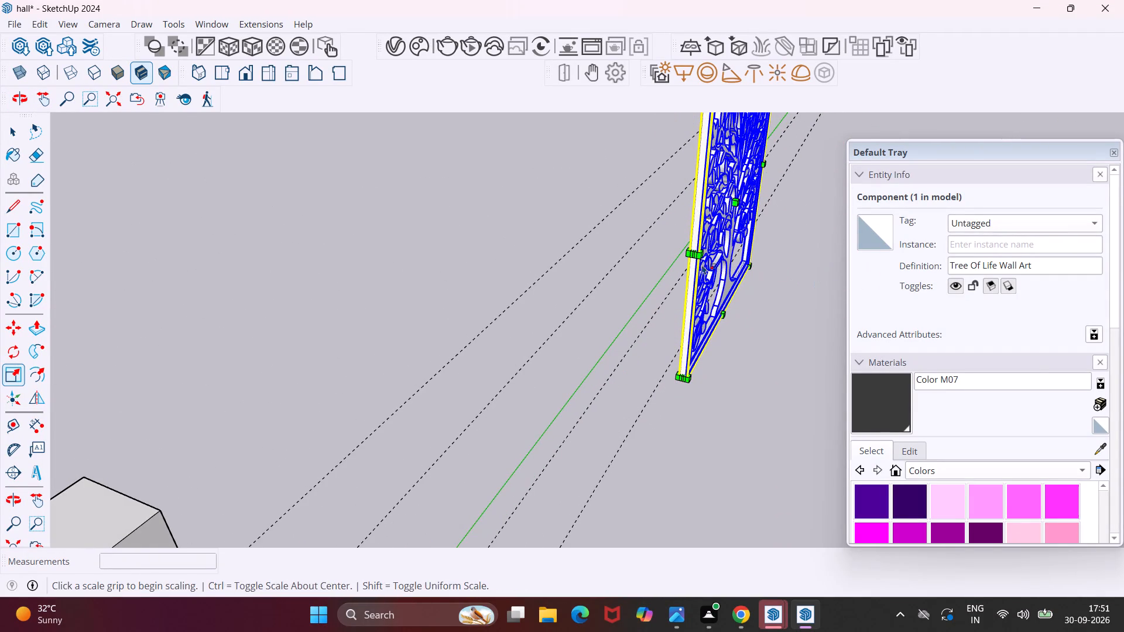
scroll(690, 265, up, 3)
scroll(739, 219, down, 4)
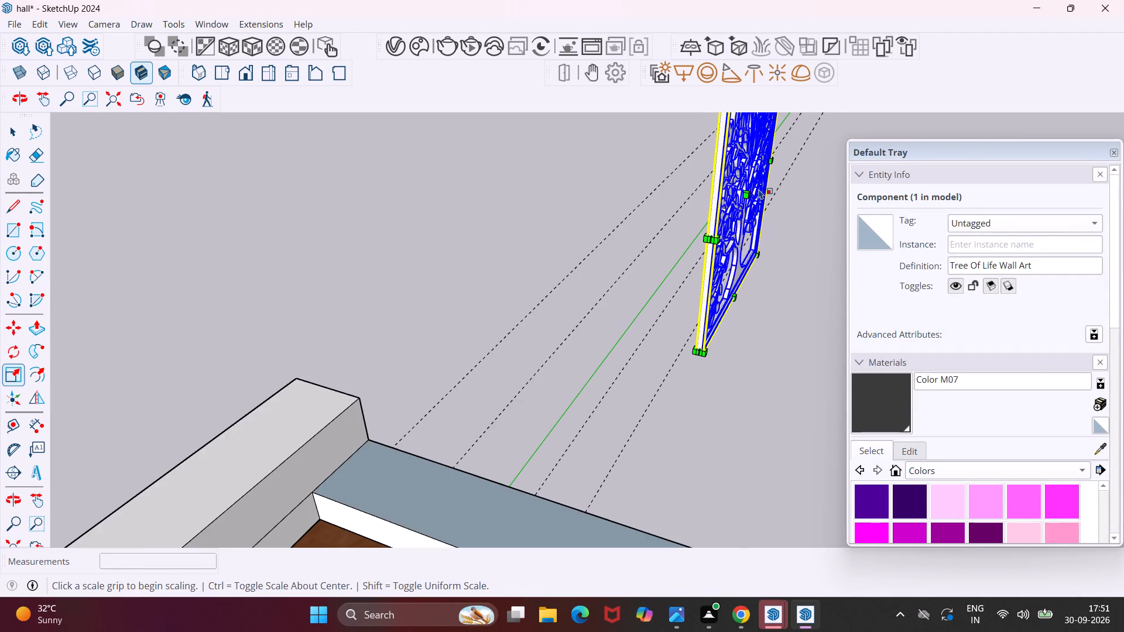
scroll(759, 189, down, 1)
middle_drag(759, 189, 643, 242)
scroll(598, 250, down, 6)
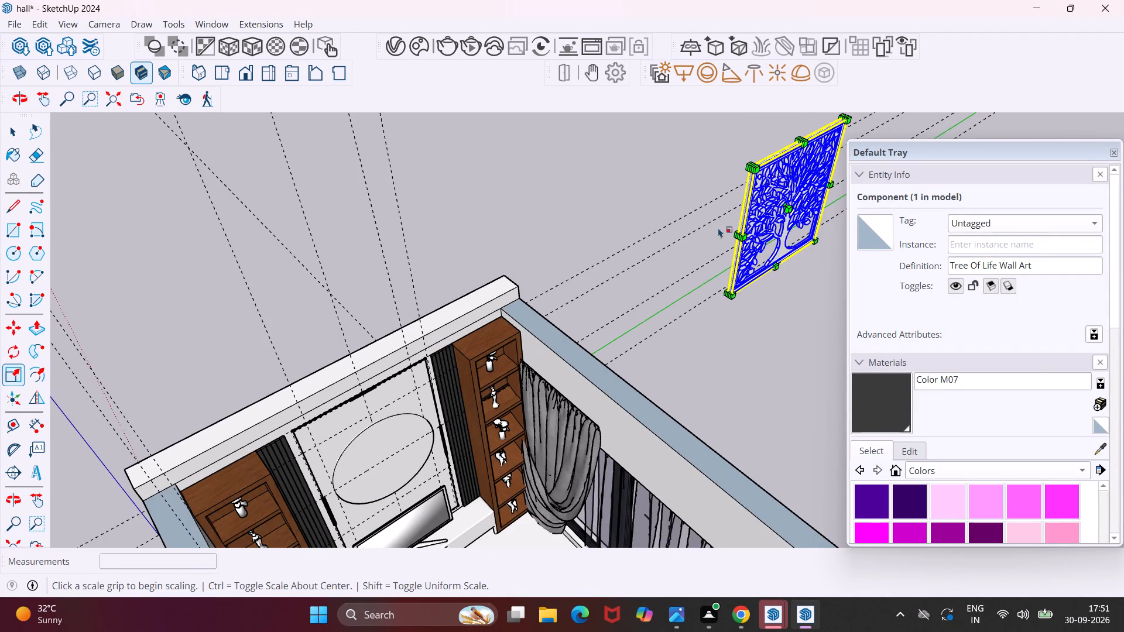
click(846, 114)
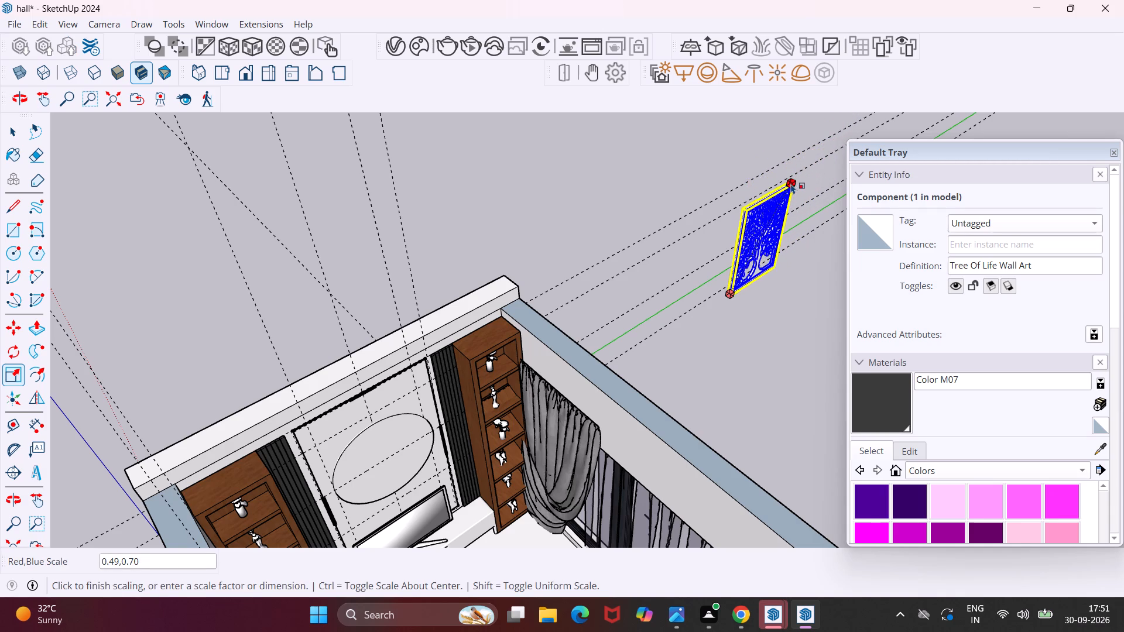
click(791, 184)
Thin the wall art's depth by scaling it to about 0.11 along the green axis.
middle_drag(791, 257, 660, 200)
scroll(801, 389, up, 4)
middle_drag(784, 361, 829, 361)
scroll(803, 321, up, 11)
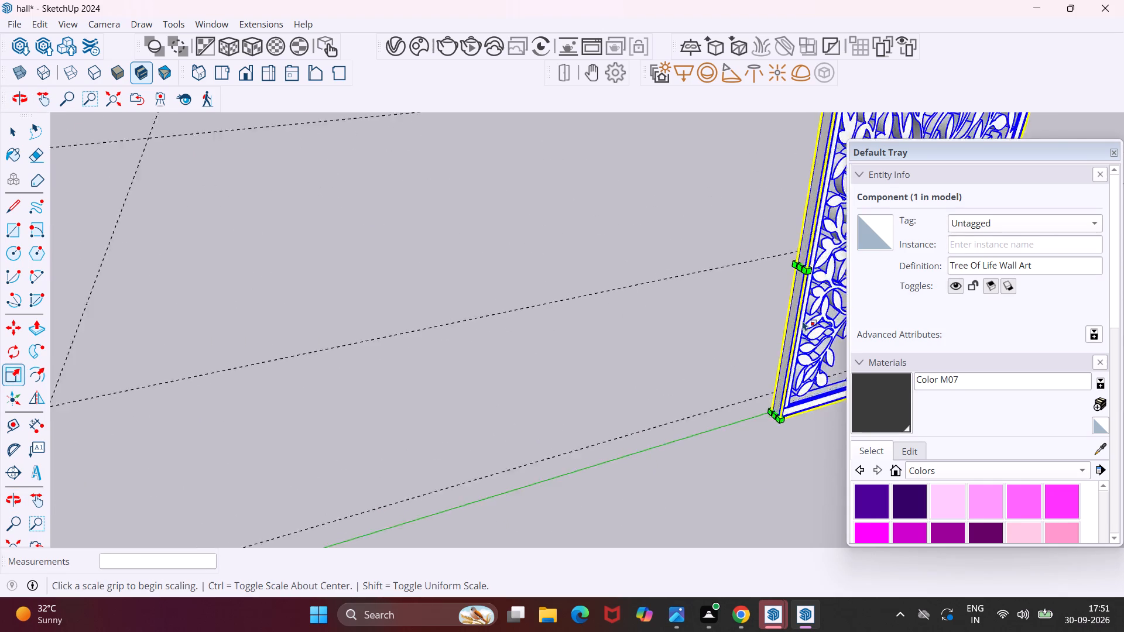
scroll(803, 321, up, 2)
middle_drag(764, 290, 852, 288)
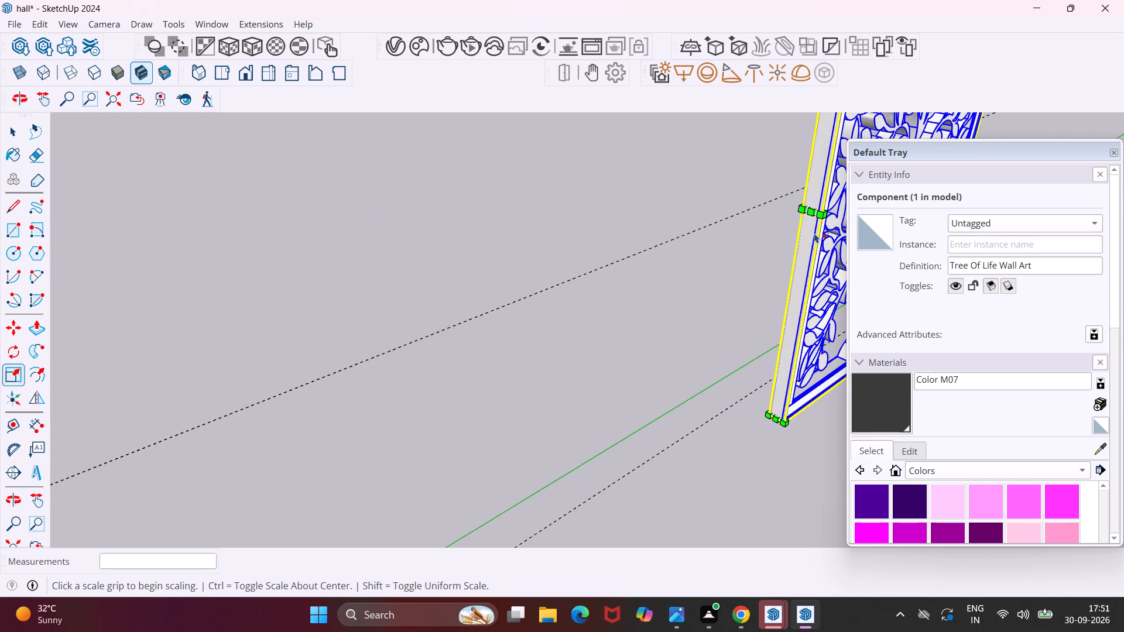
scroll(827, 212, up, 8)
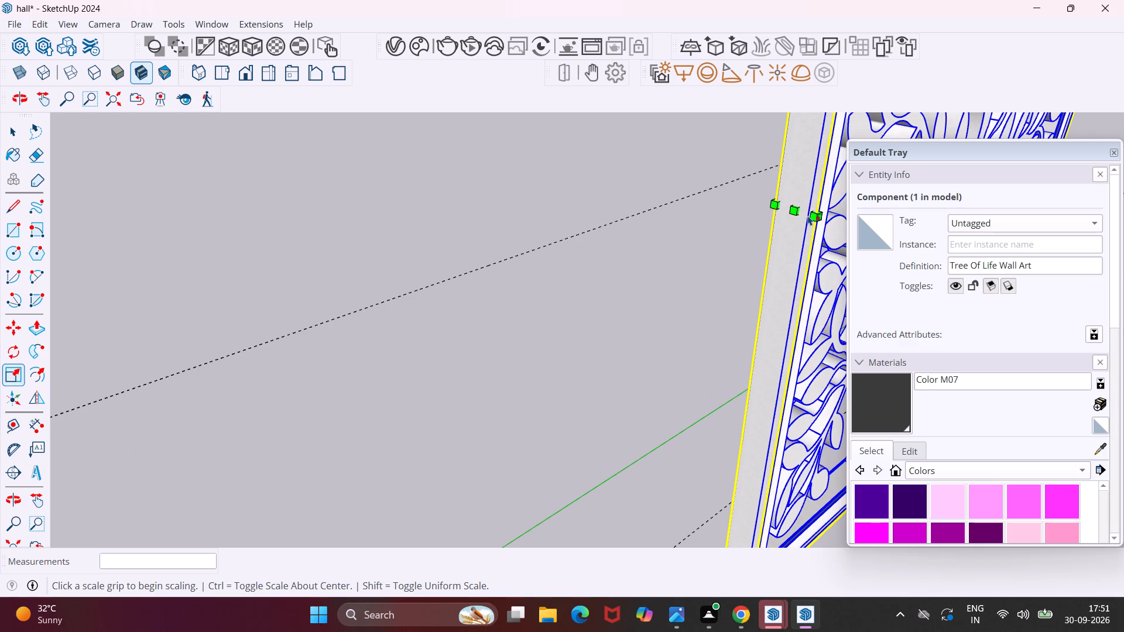
scroll(799, 217, down, 10)
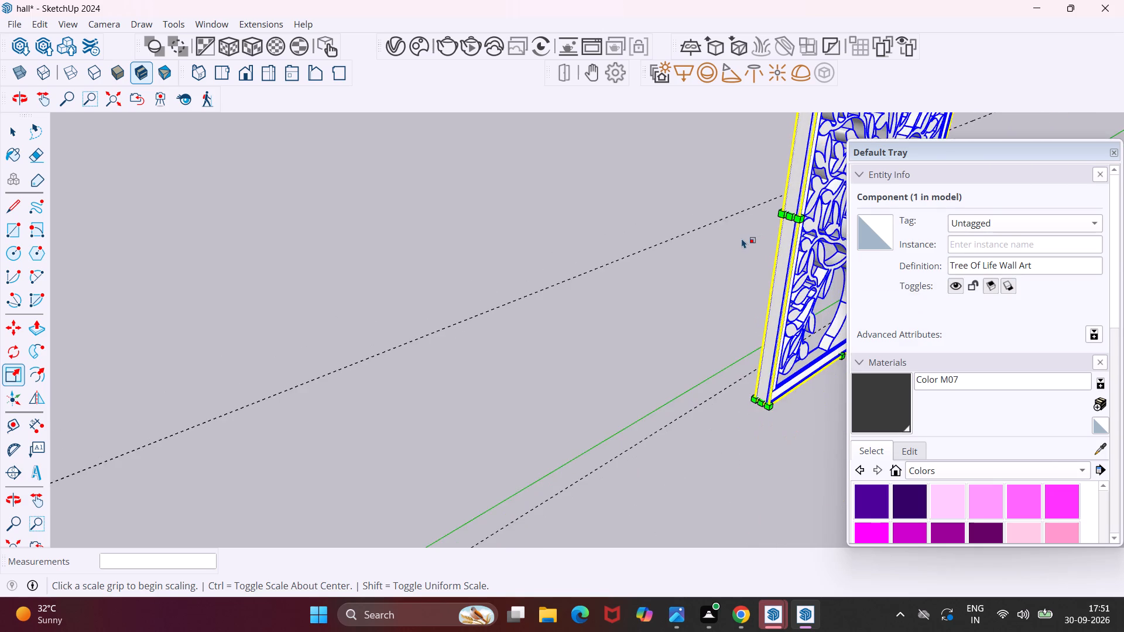
scroll(739, 238, down, 5)
click(827, 199)
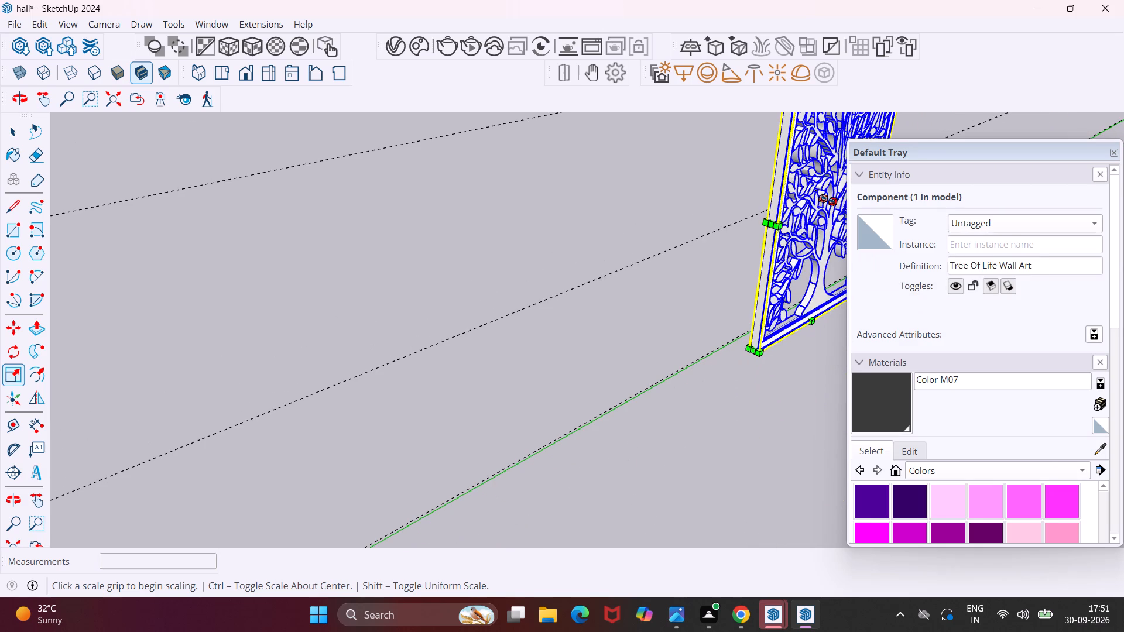
scroll(822, 199, up, 4)
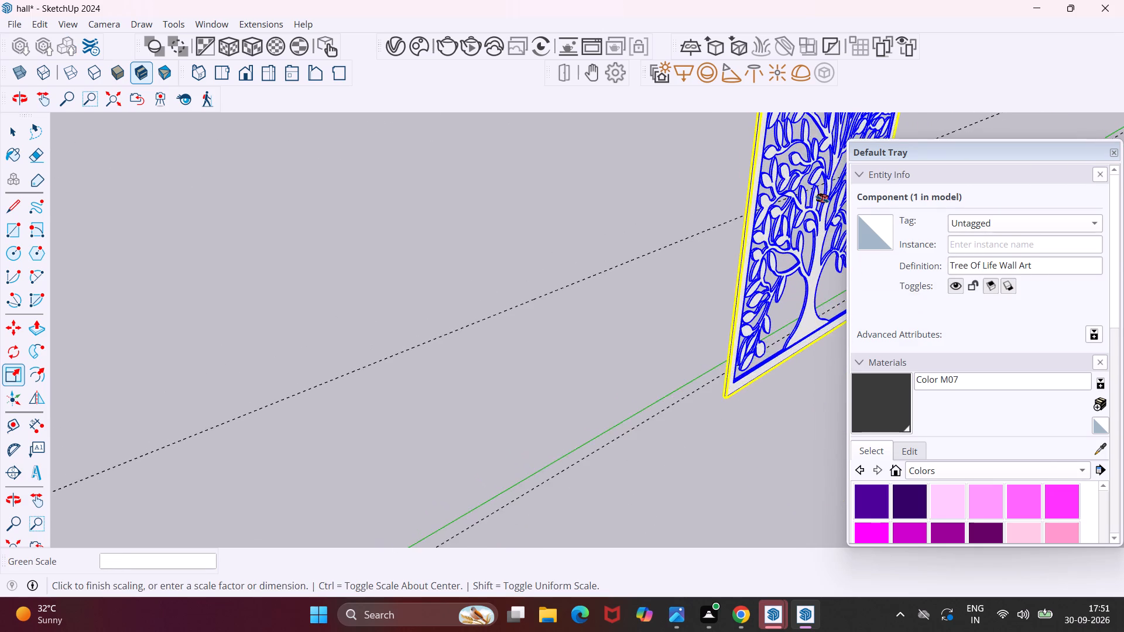
scroll(822, 199, up, 16)
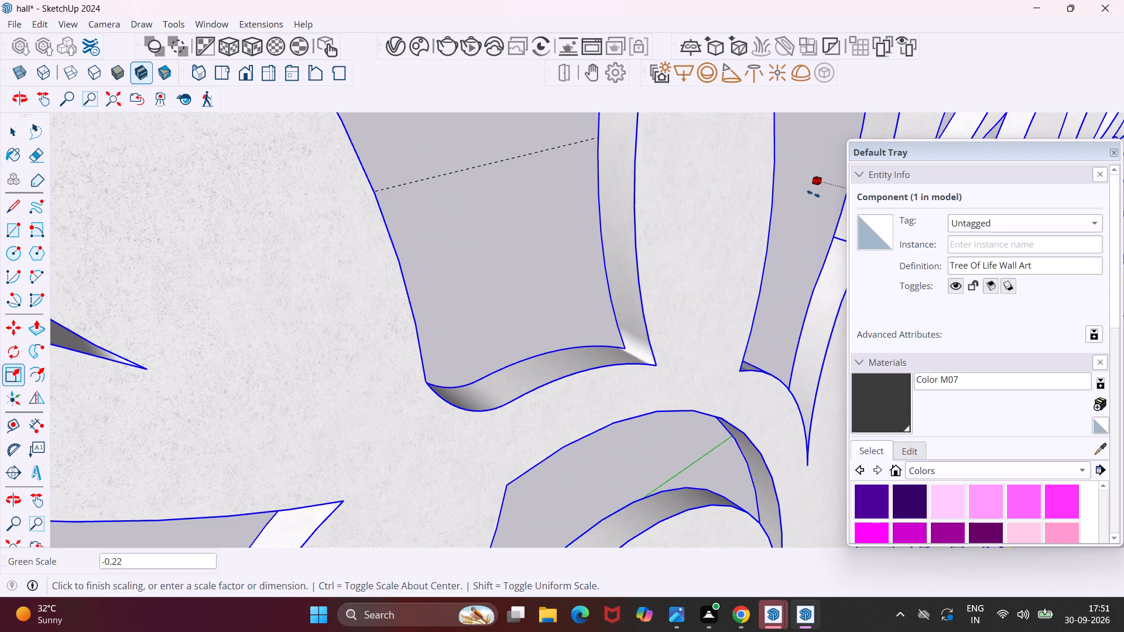
scroll(811, 192, down, 6)
scroll(811, 192, up, 6)
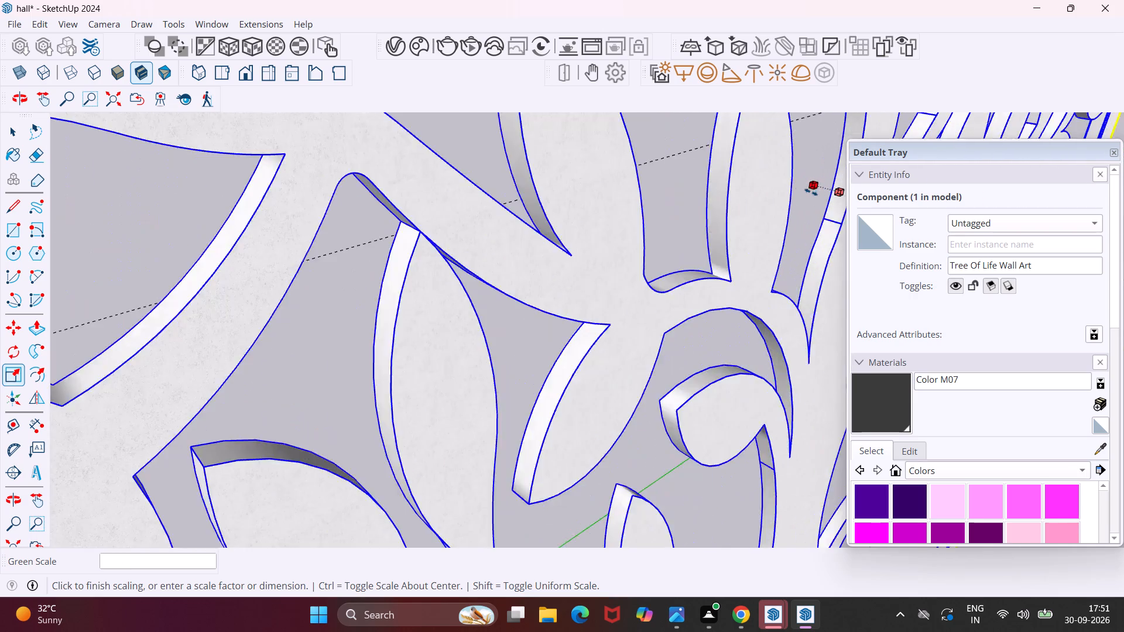
scroll(811, 192, up, 3)
scroll(811, 192, down, 5)
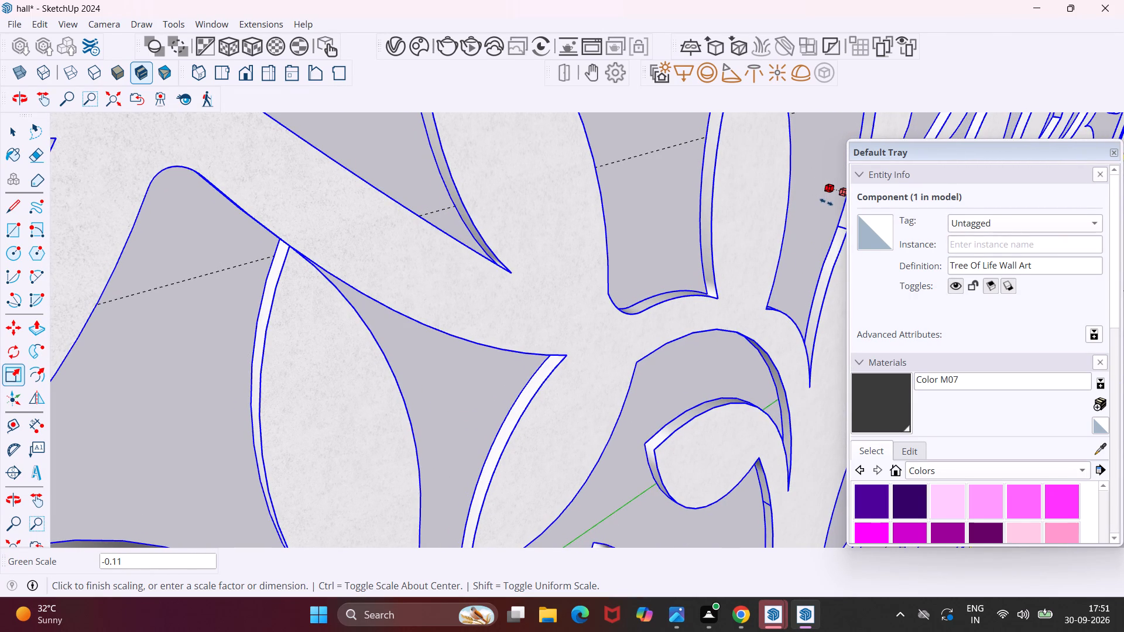
click(846, 231)
scroll(813, 222, down, 1)
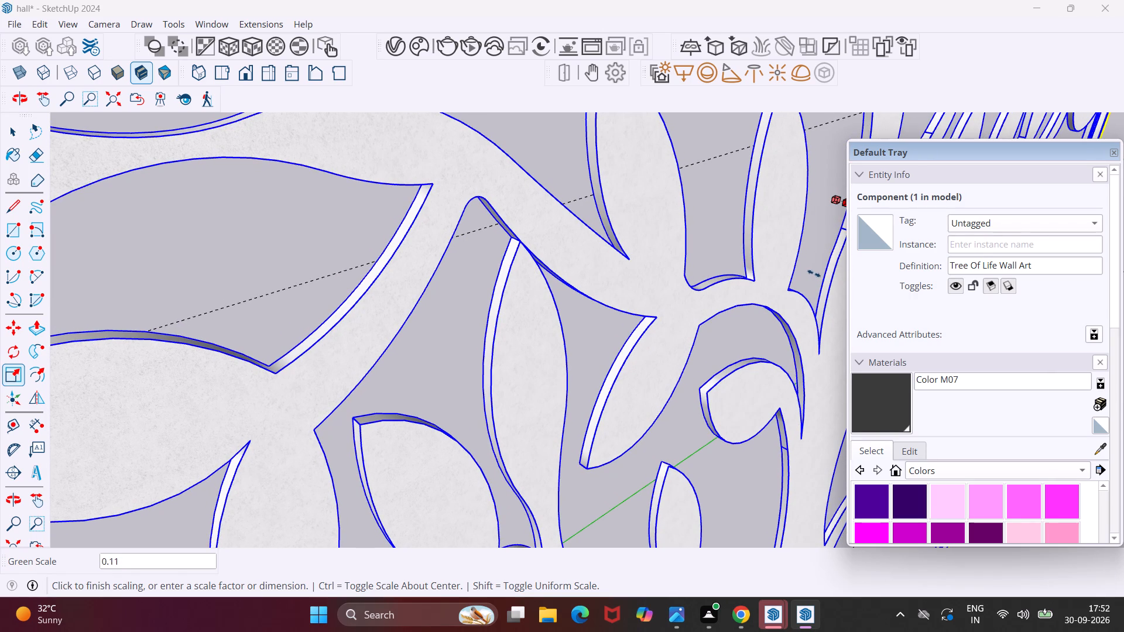
click(806, 268)
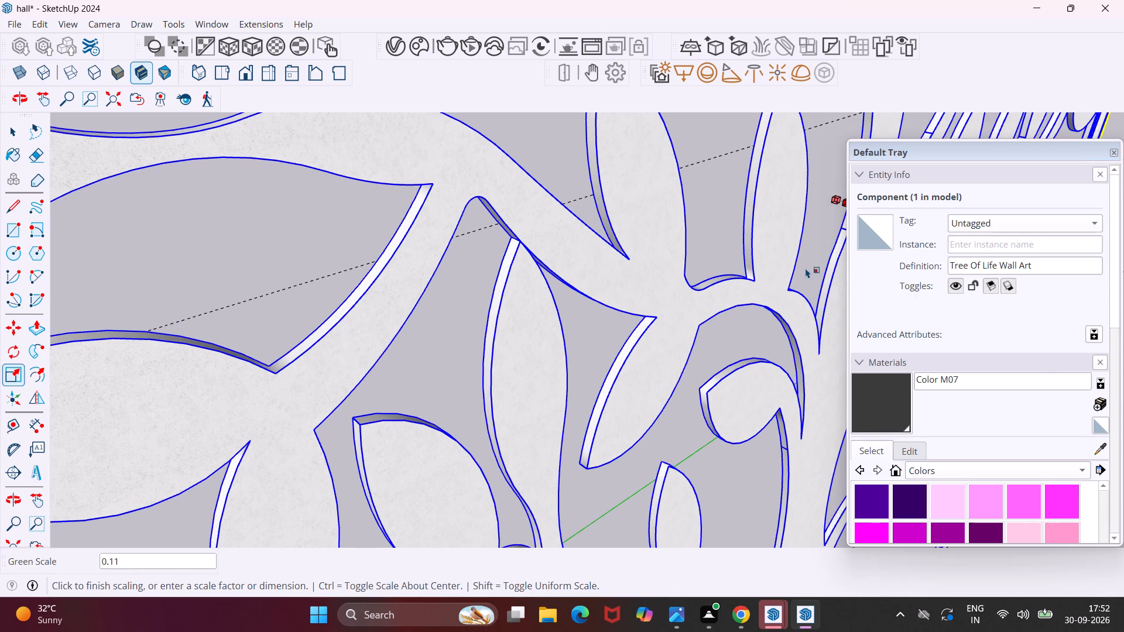
Move the wall art by its lower corner about 19' 3" onto the white panel above the television, over the round feature.
scroll(656, 273, down, 5)
scroll(582, 291, down, 7)
scroll(507, 327, down, 12)
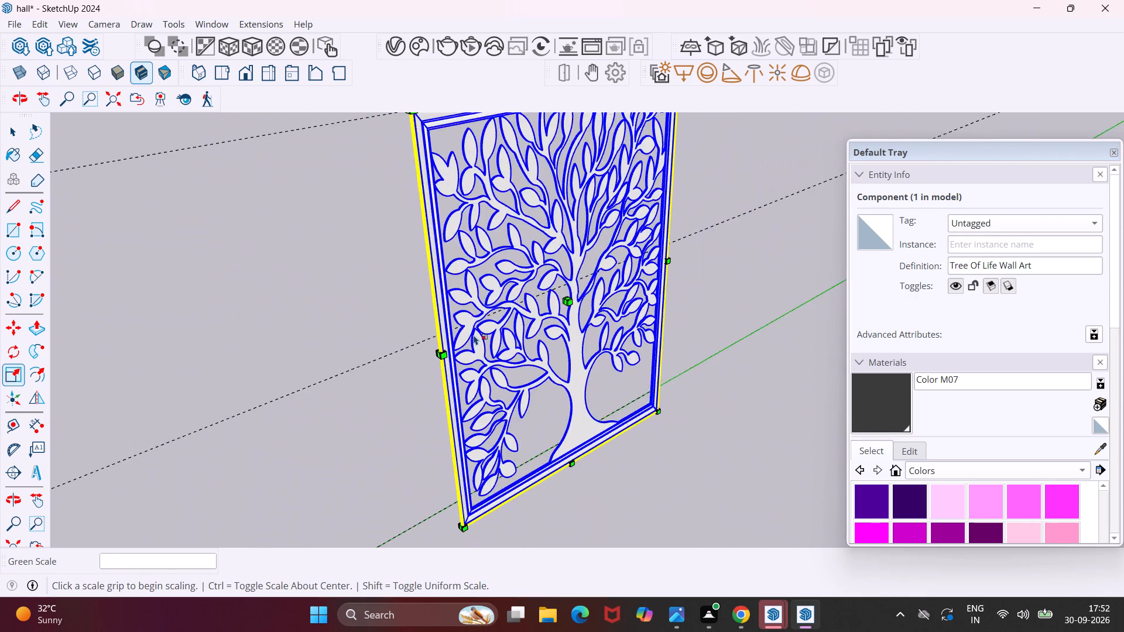
scroll(470, 334, down, 4)
scroll(505, 276, down, 6)
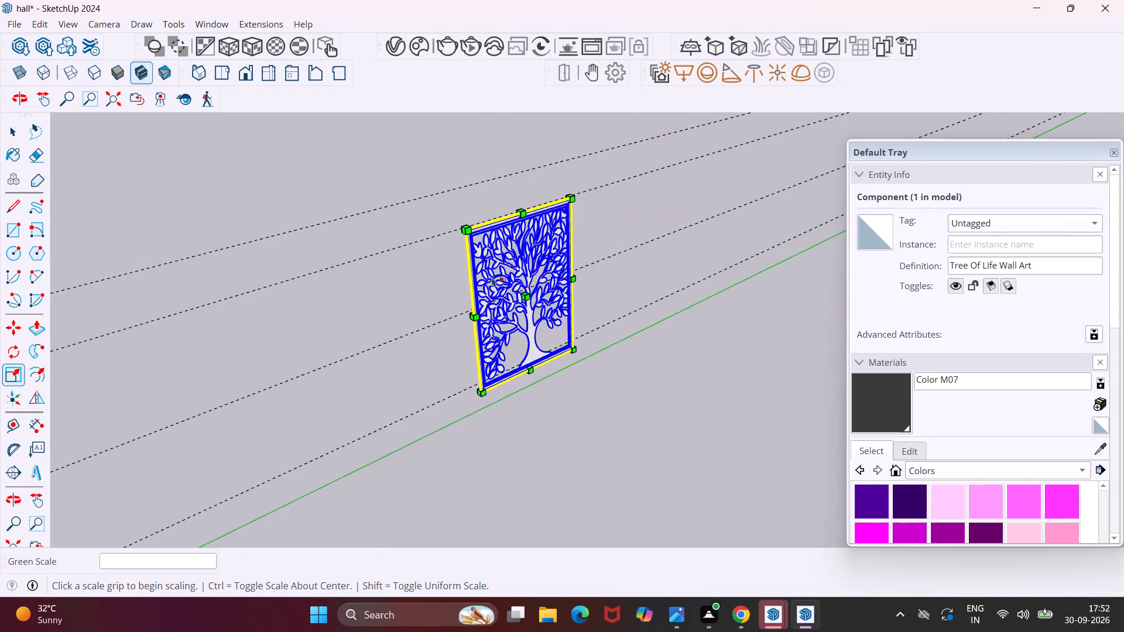
scroll(492, 277, down, 11)
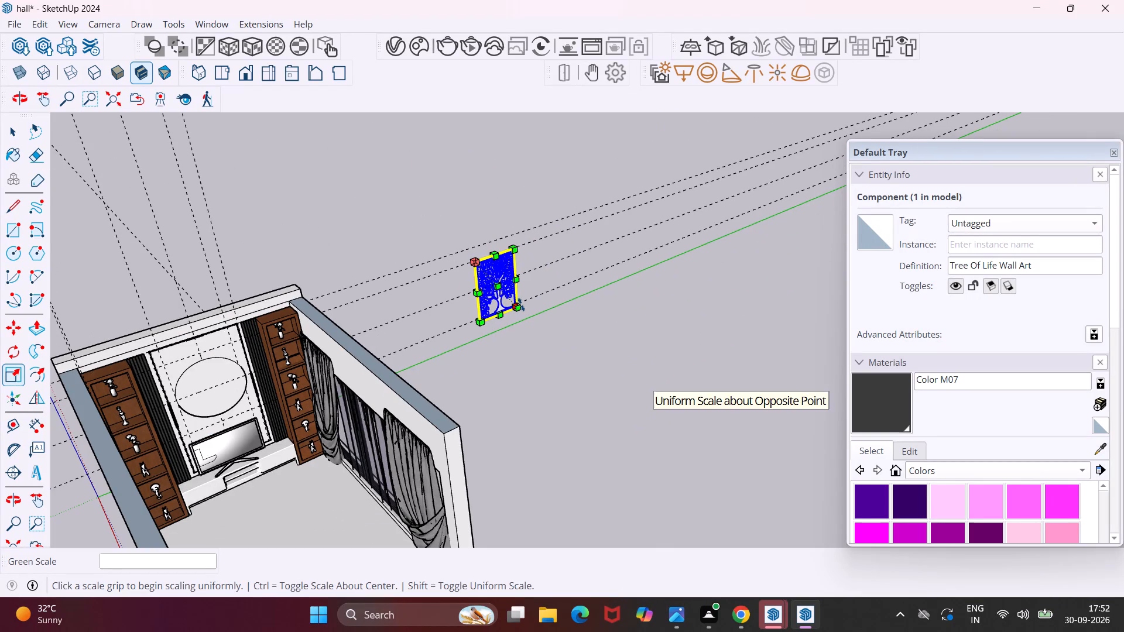
key(m)
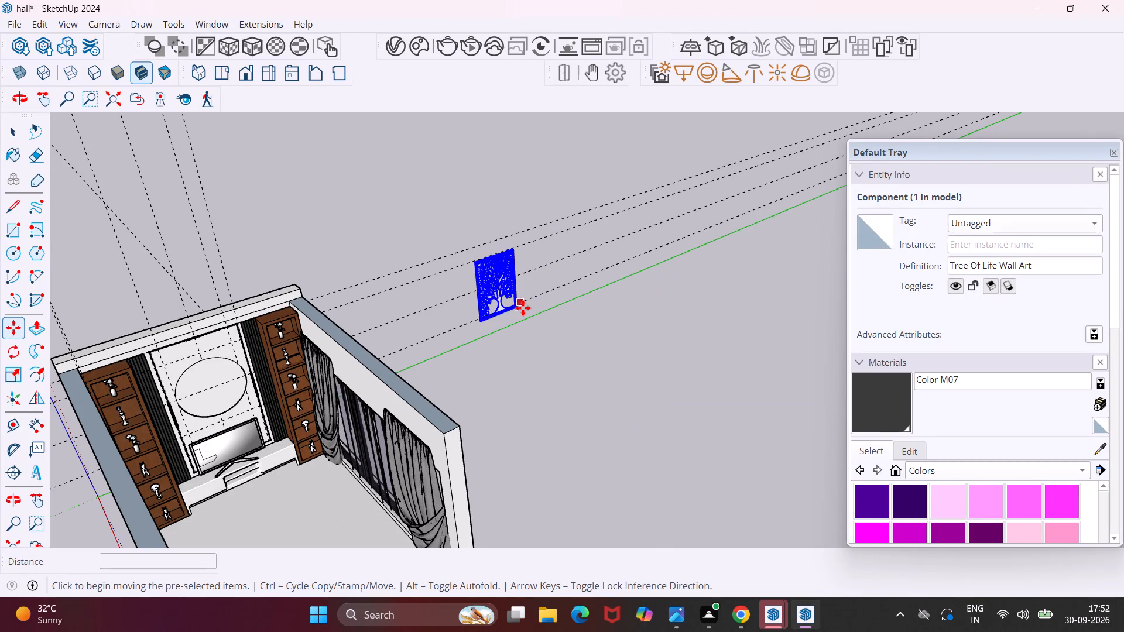
scroll(523, 308, up, 11)
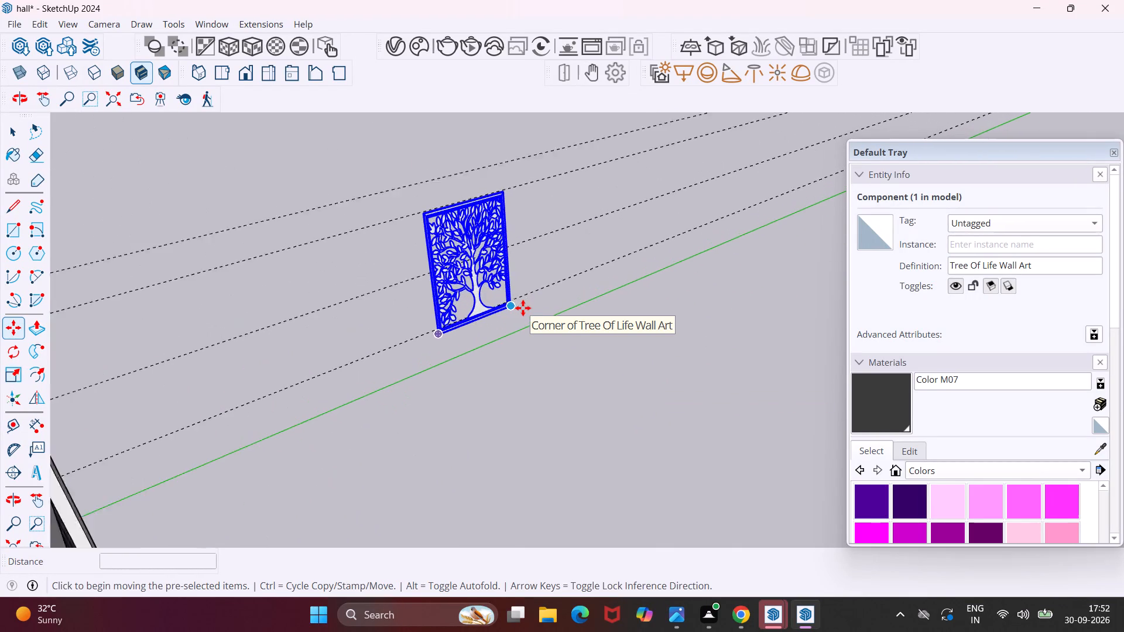
scroll(523, 308, up, 9)
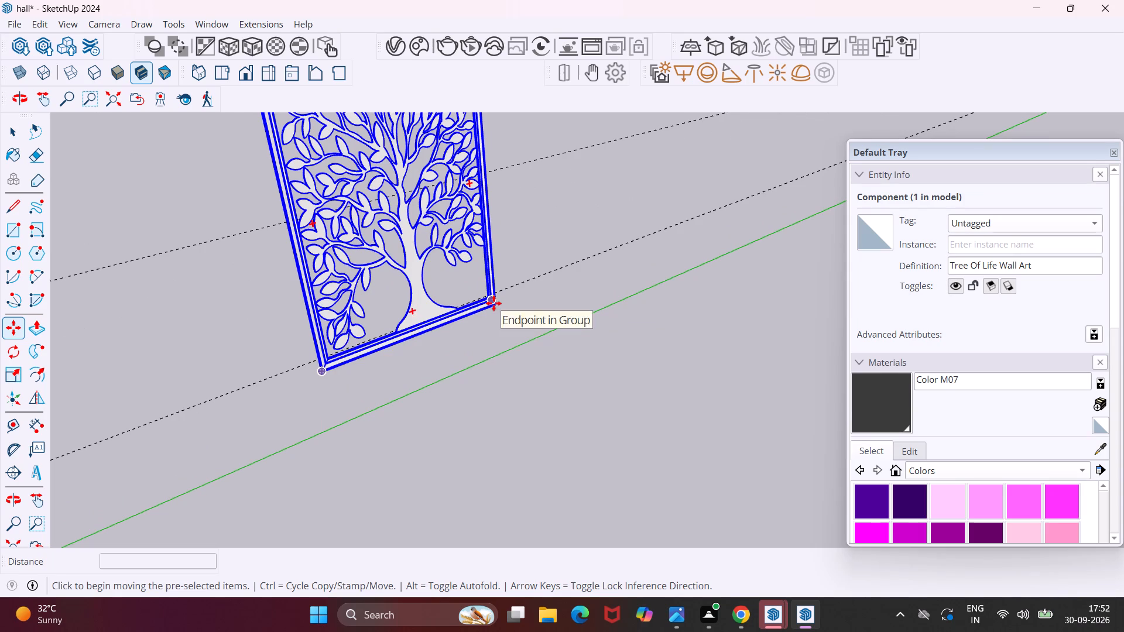
click(498, 307)
scroll(496, 307, down, 13)
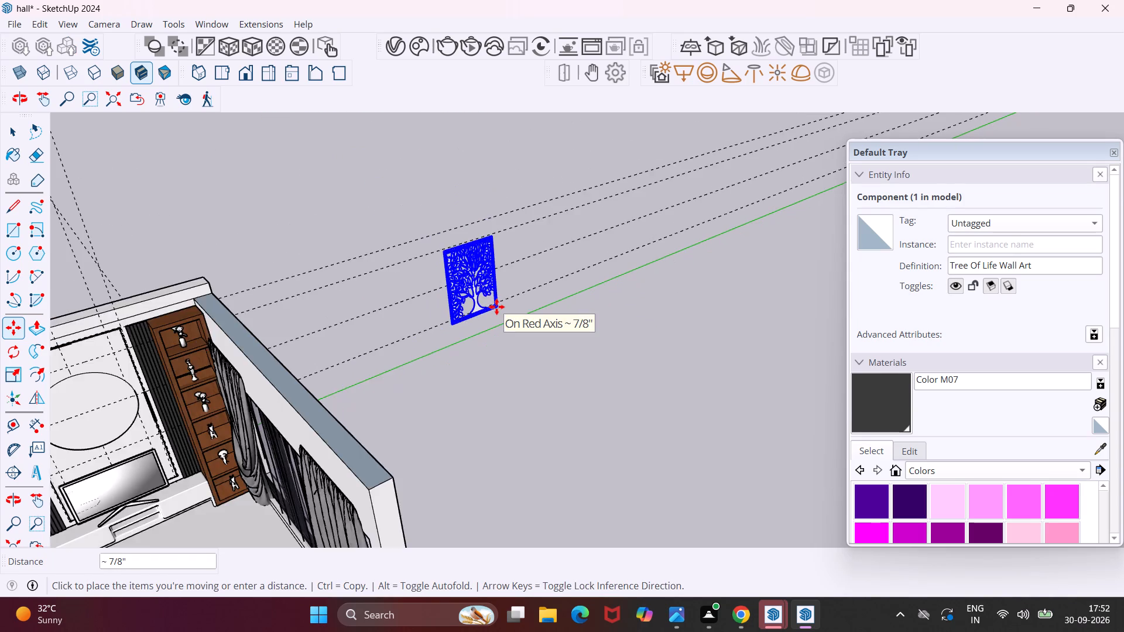
scroll(496, 307, down, 3)
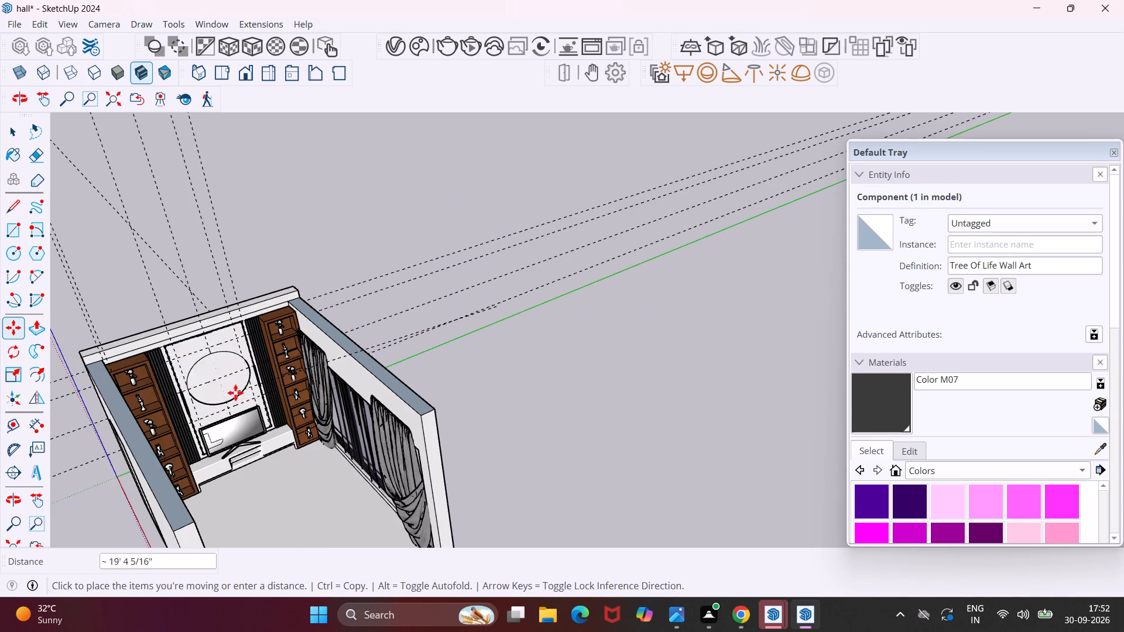
scroll(239, 391, up, 11)
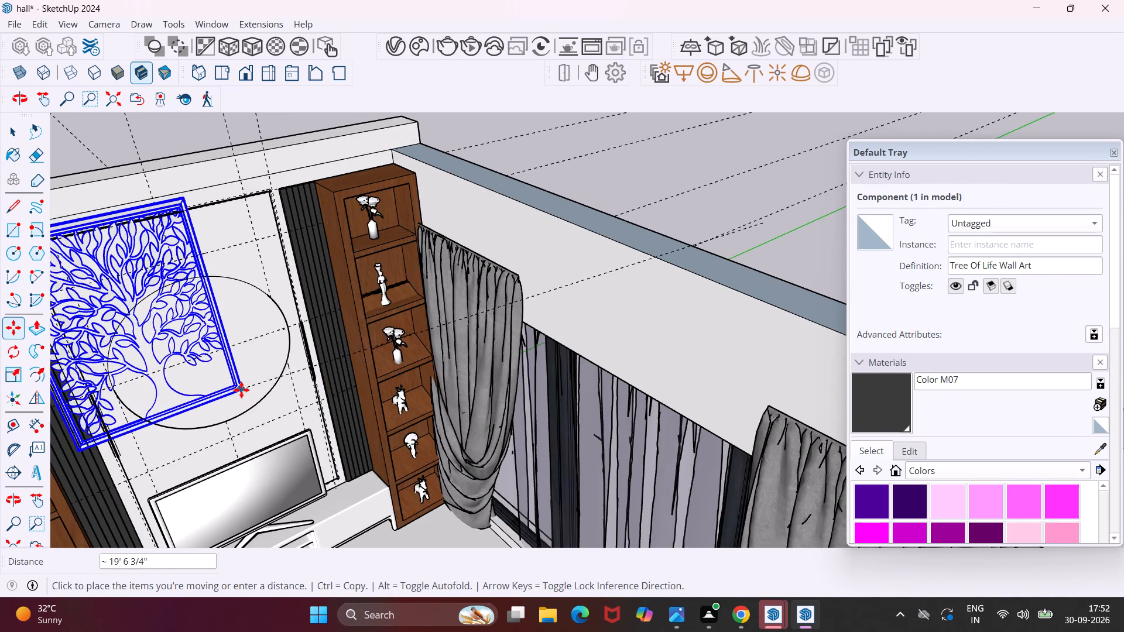
scroll(244, 391, down, 5)
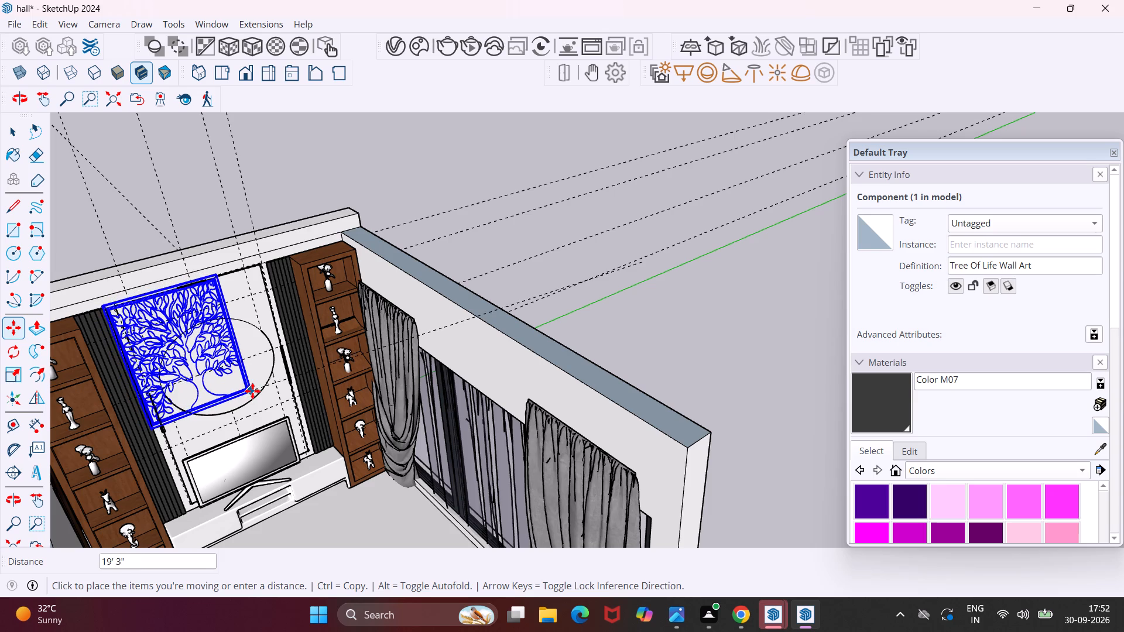
click(252, 391)
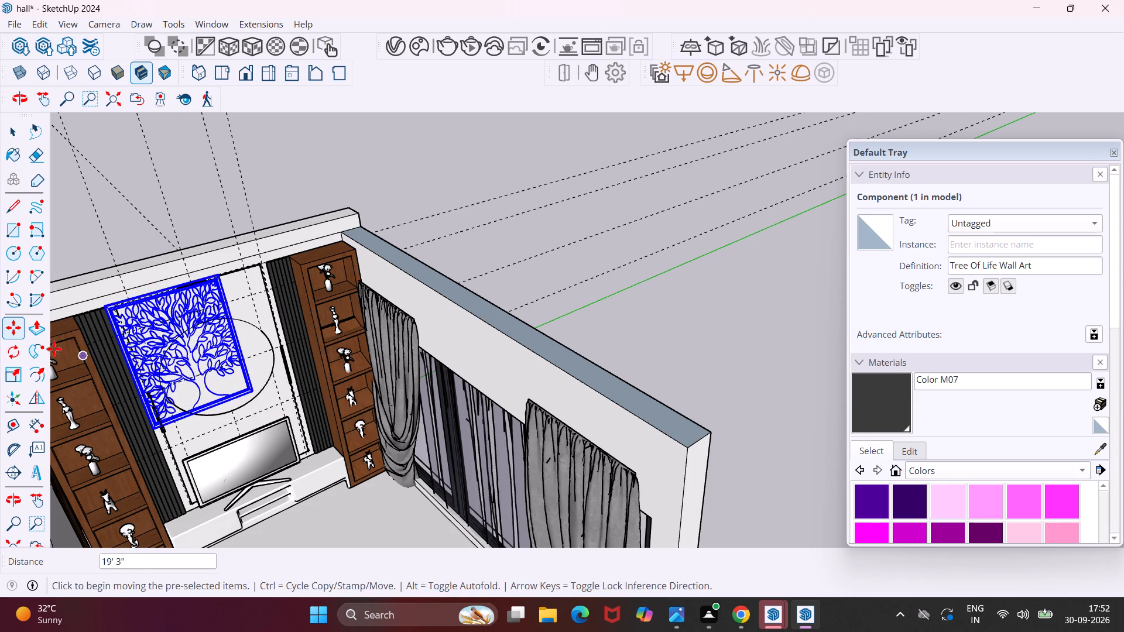
Scale the Tree Of Life wall art down uniformly to 0.62 from its upper corner so it fits within the round feature.
click(16, 363)
scroll(124, 300, up, 6)
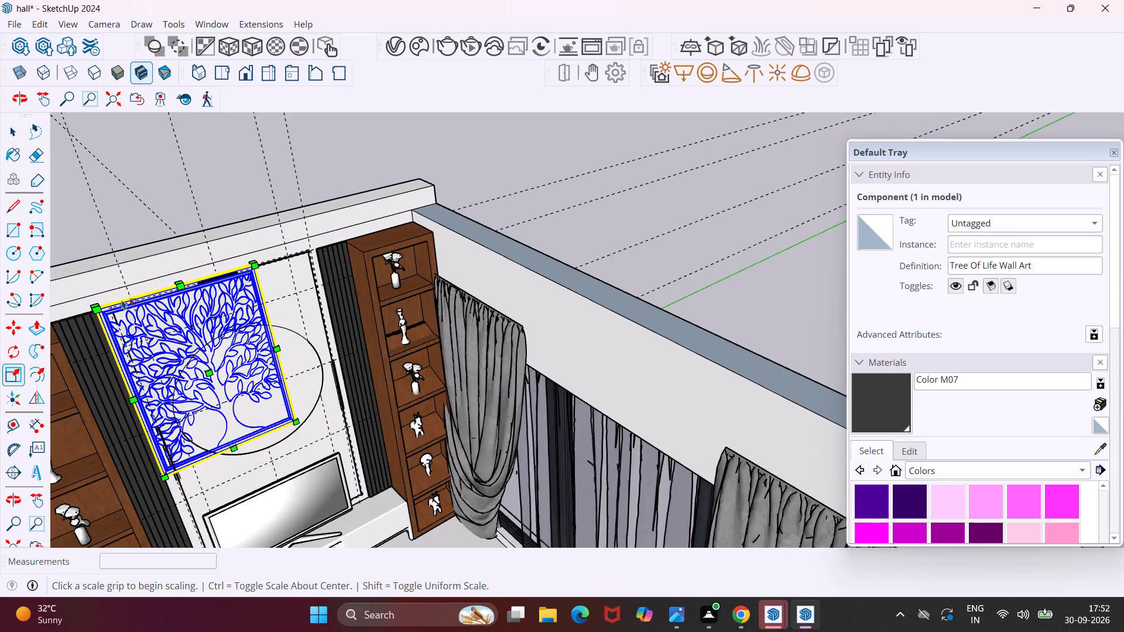
scroll(122, 300, up, 13)
middle_drag(197, 266, 199, 370)
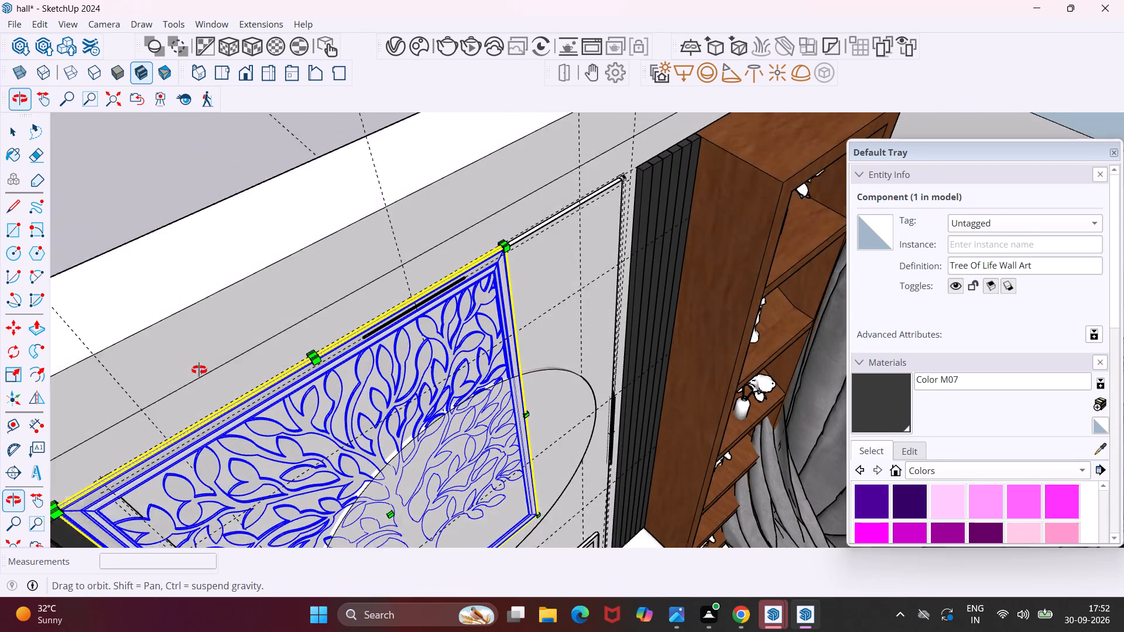
middle_drag(199, 370, 199, 373)
scroll(309, 365, down, 6)
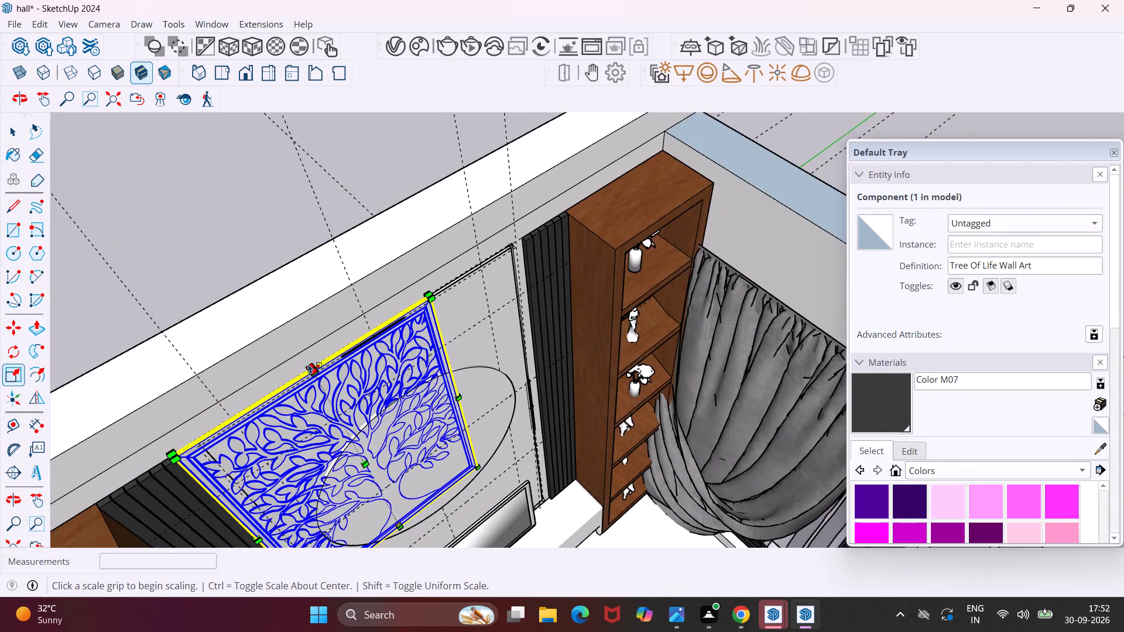
scroll(306, 360, down, 3)
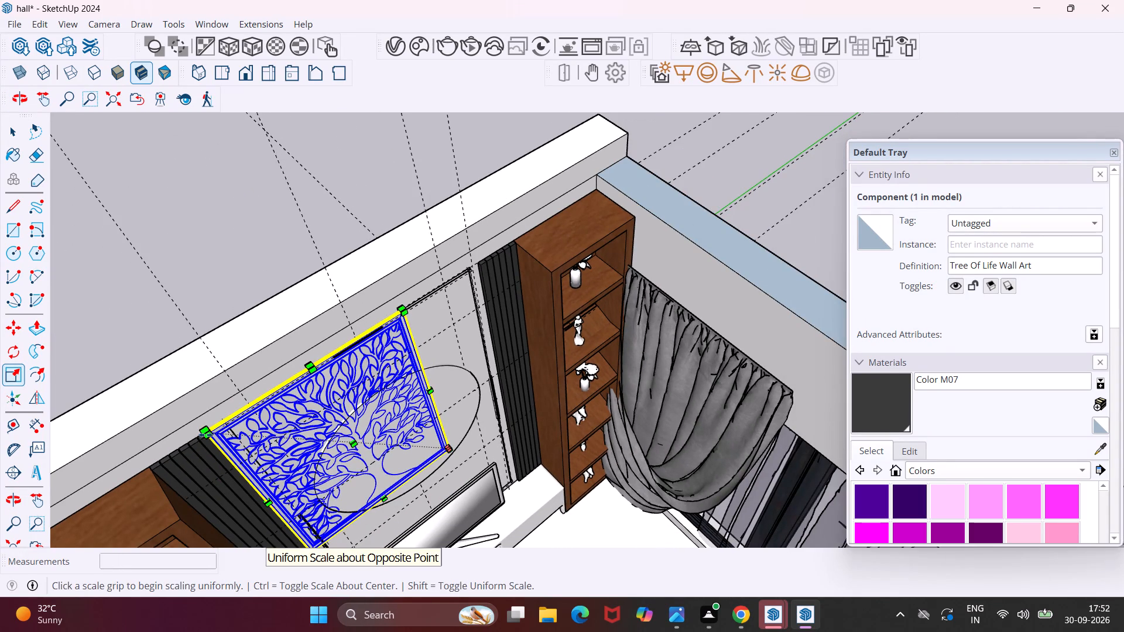
click(205, 435)
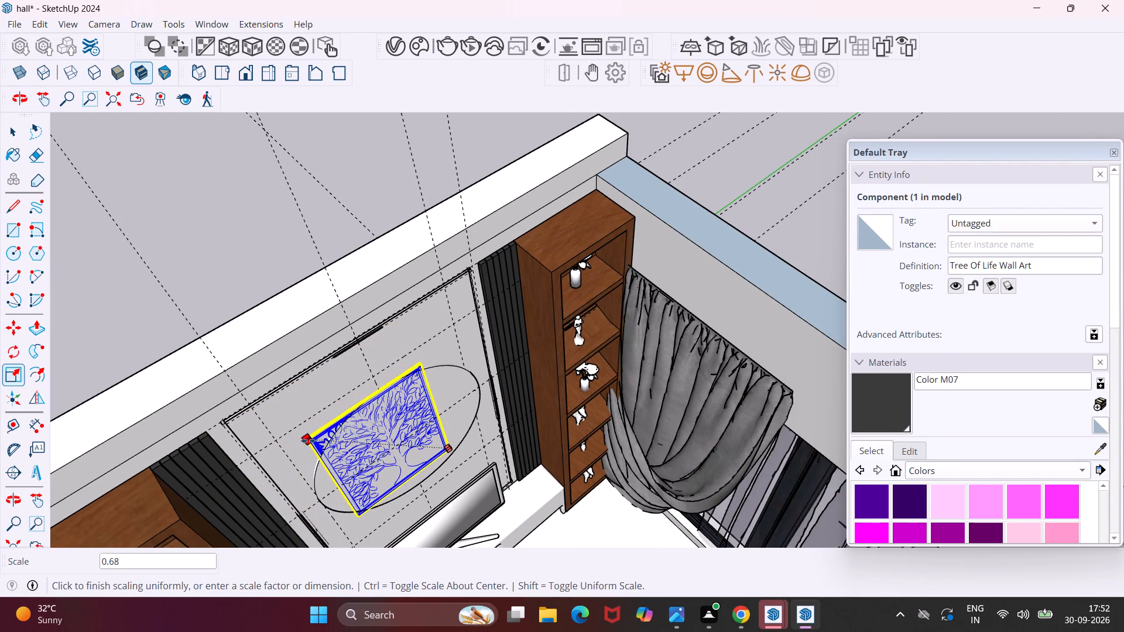
middle_drag(337, 447, 283, 386)
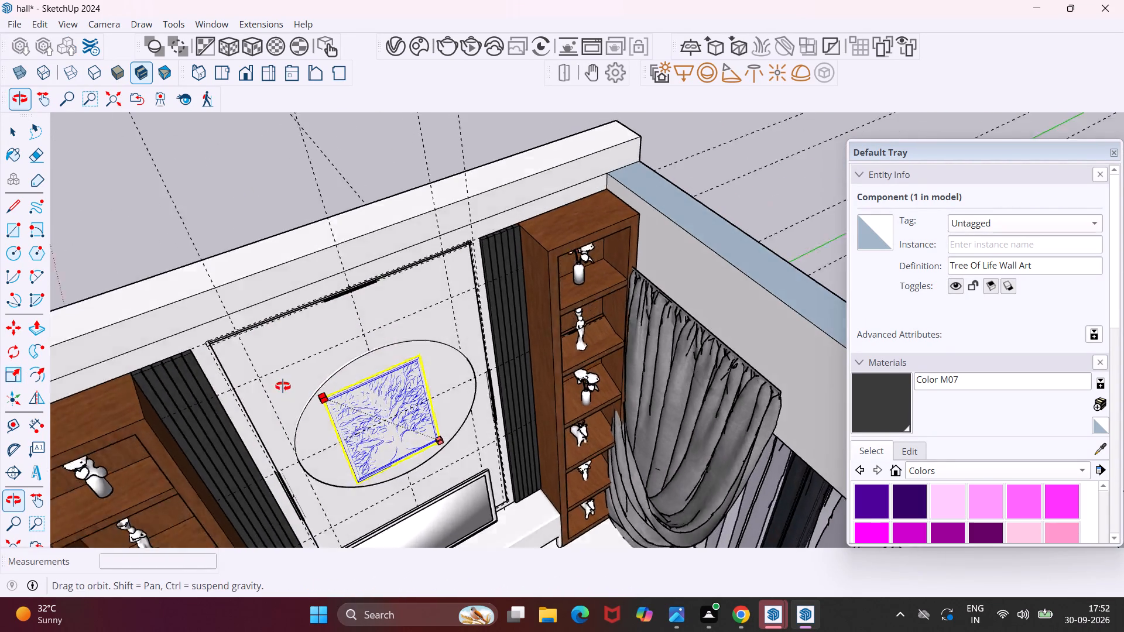
middle_drag(283, 386, 208, 265)
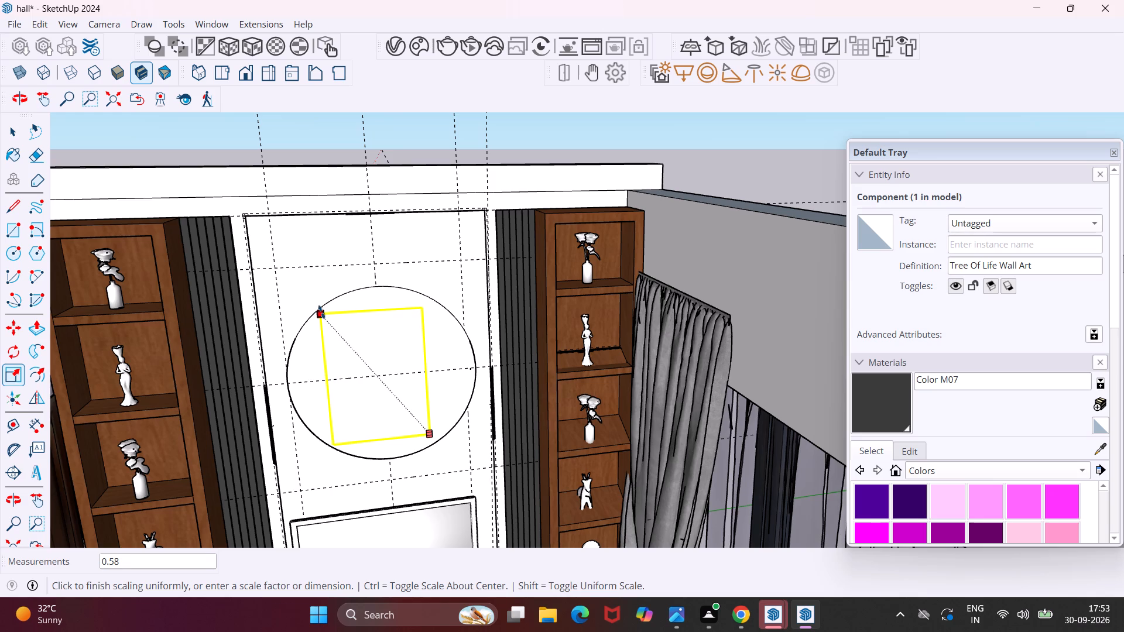
click(315, 302)
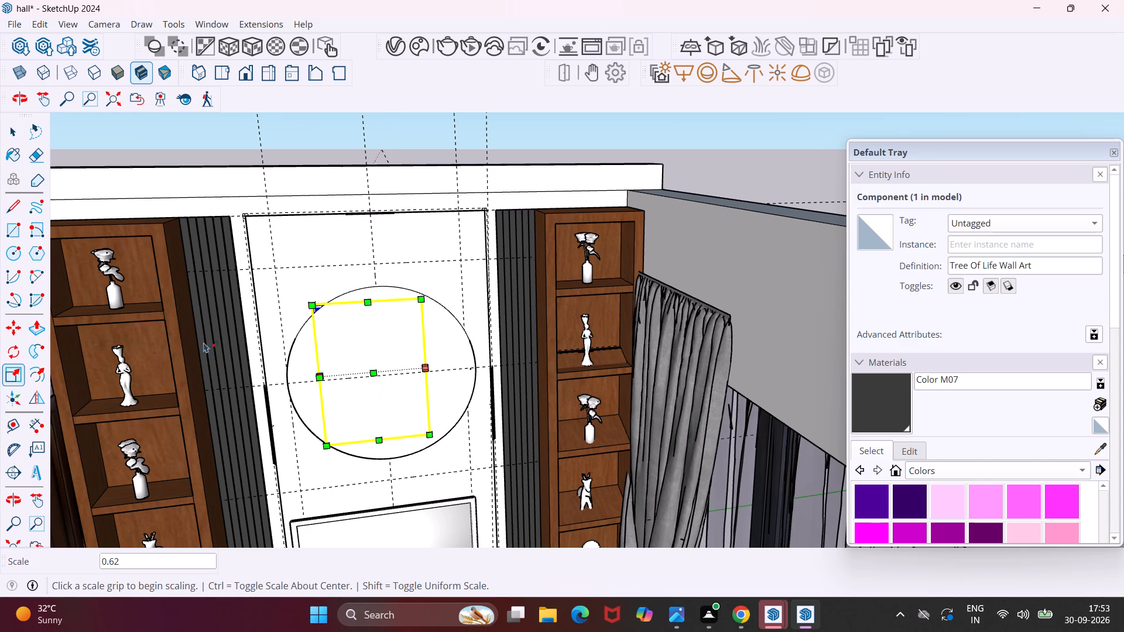
Move the wall art sideways about 2 5/8" so it sits centred on the round feature.
click(16, 333)
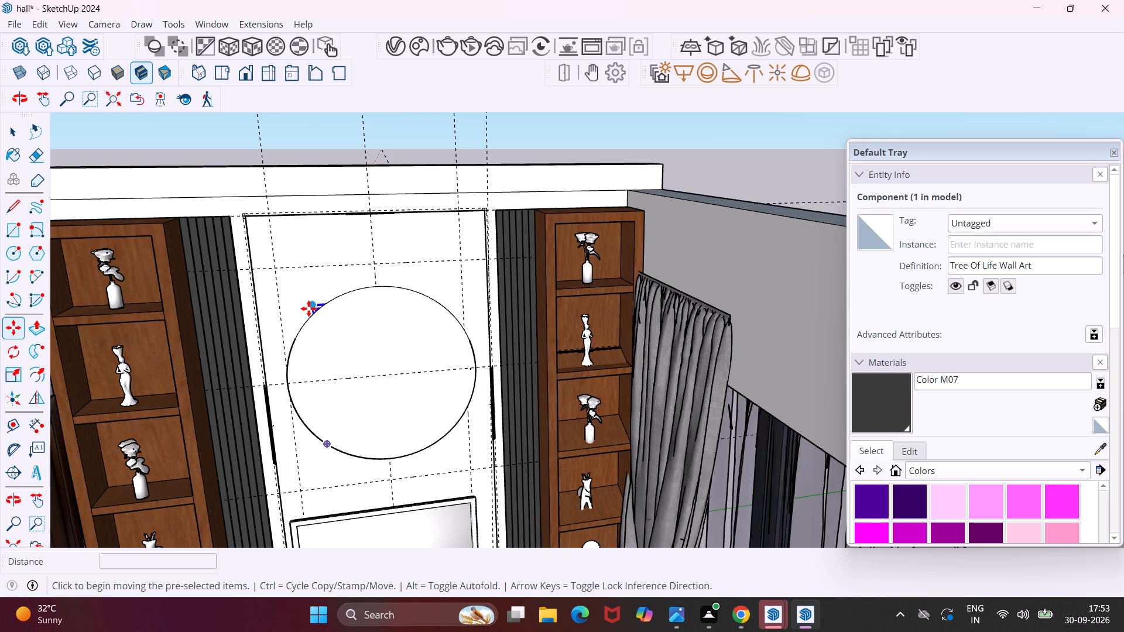
drag(310, 302, 322, 304)
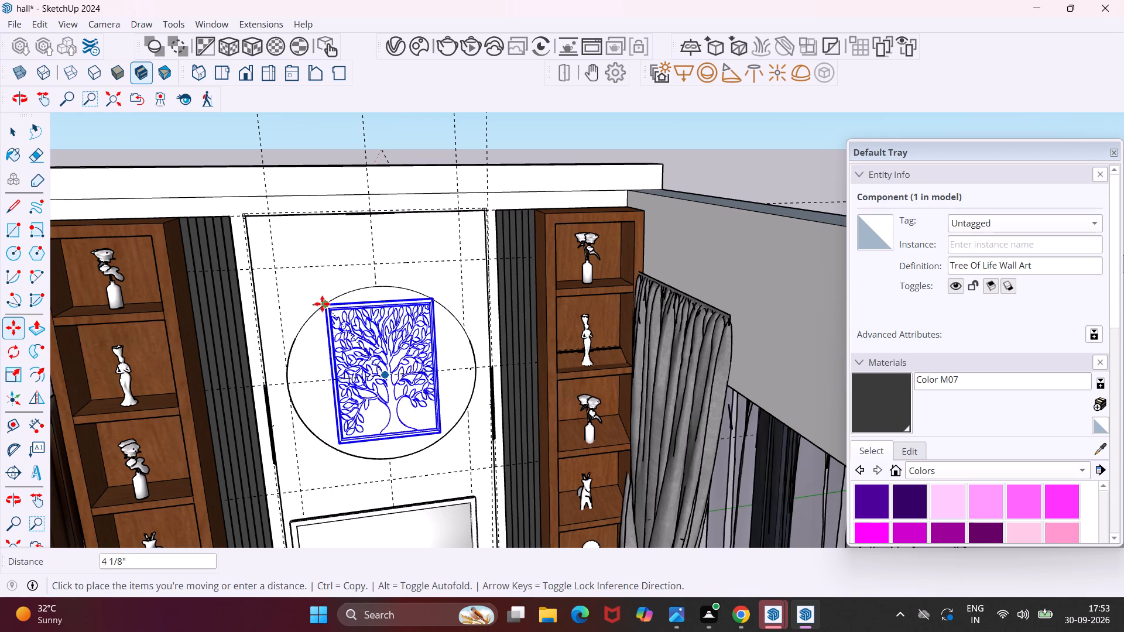
drag(322, 304, 328, 308)
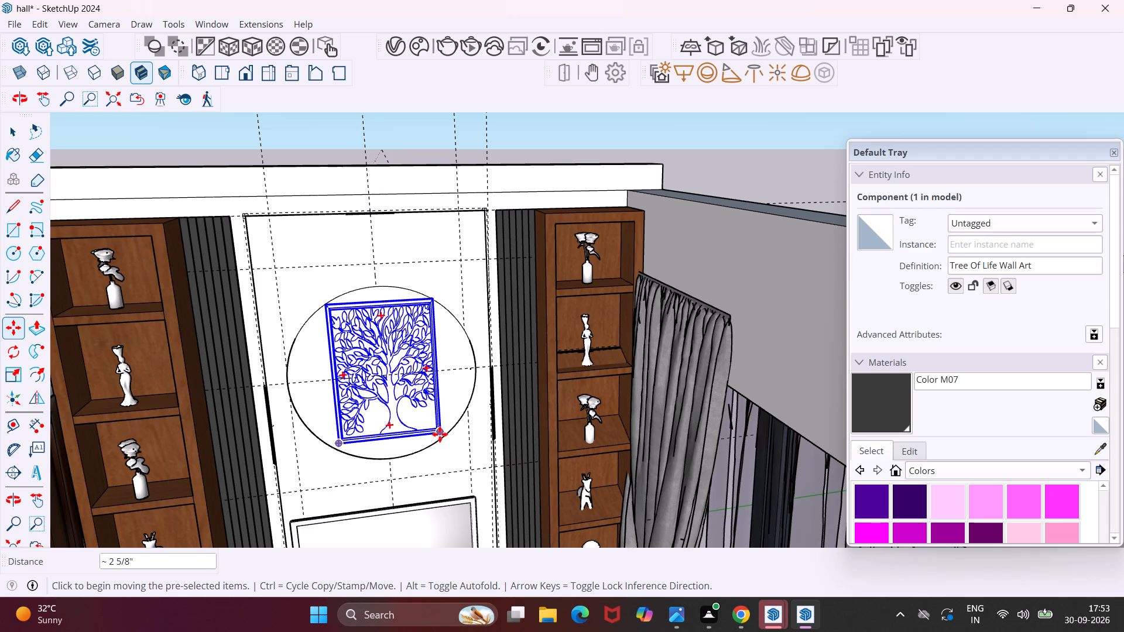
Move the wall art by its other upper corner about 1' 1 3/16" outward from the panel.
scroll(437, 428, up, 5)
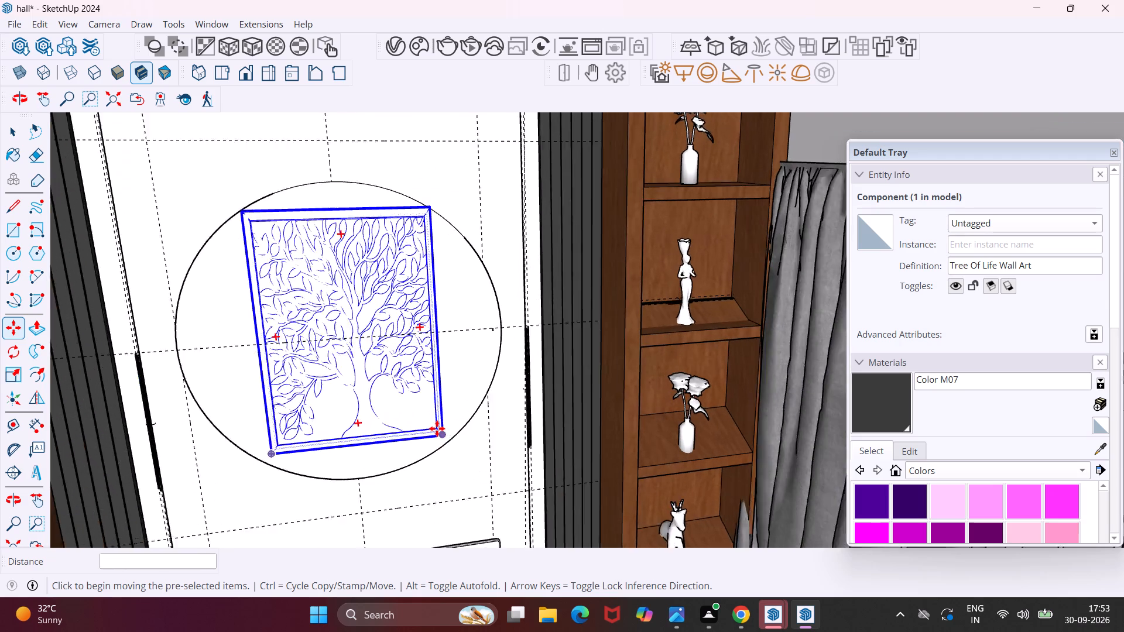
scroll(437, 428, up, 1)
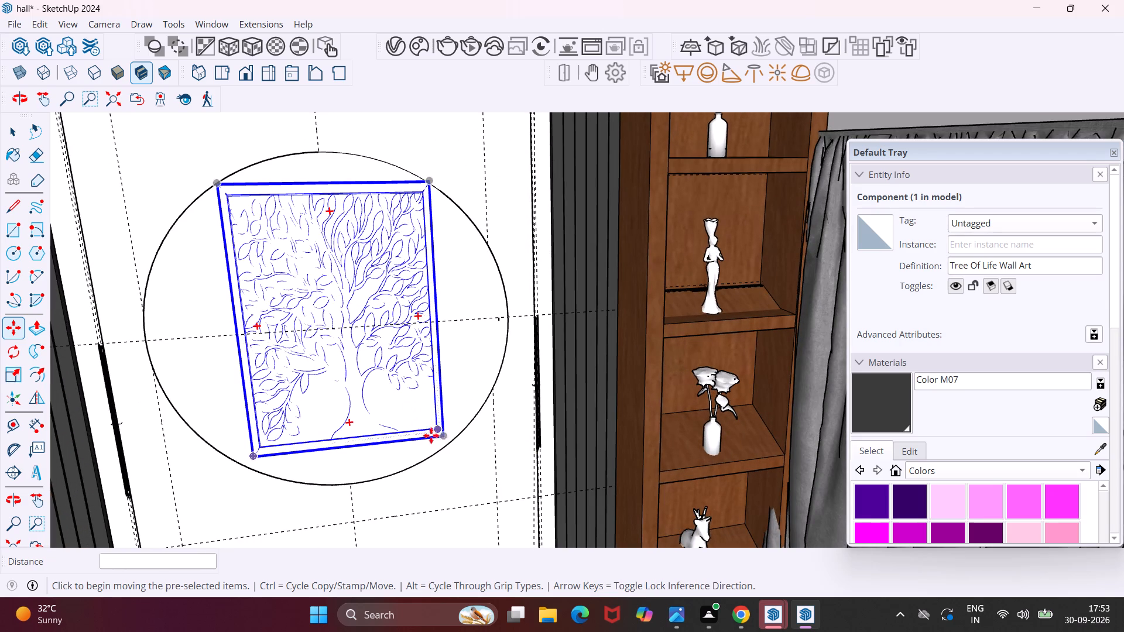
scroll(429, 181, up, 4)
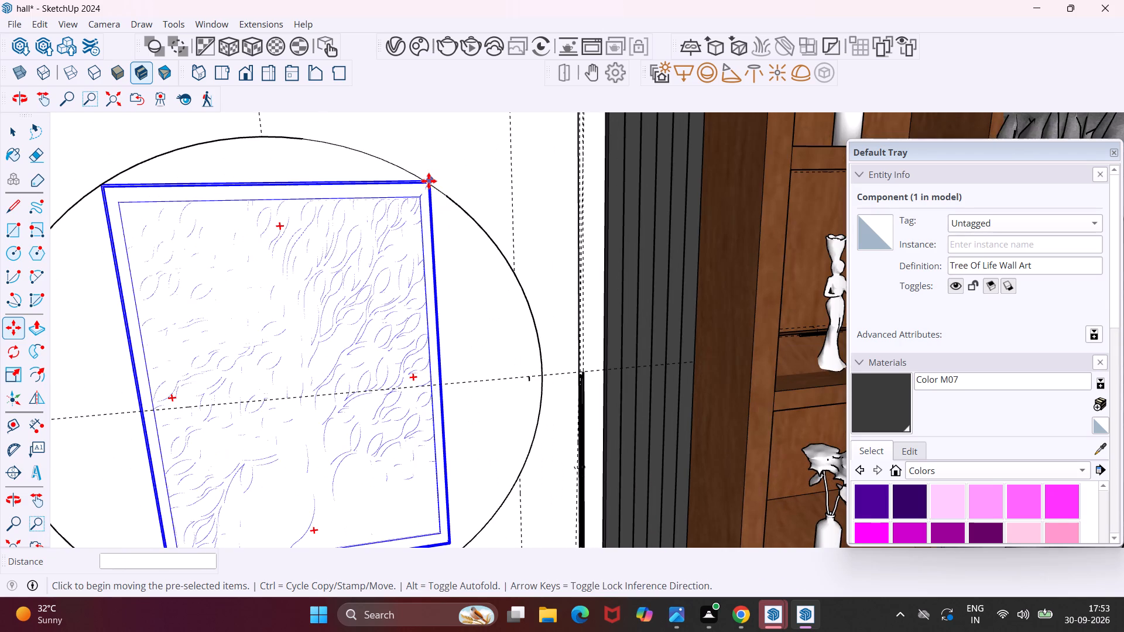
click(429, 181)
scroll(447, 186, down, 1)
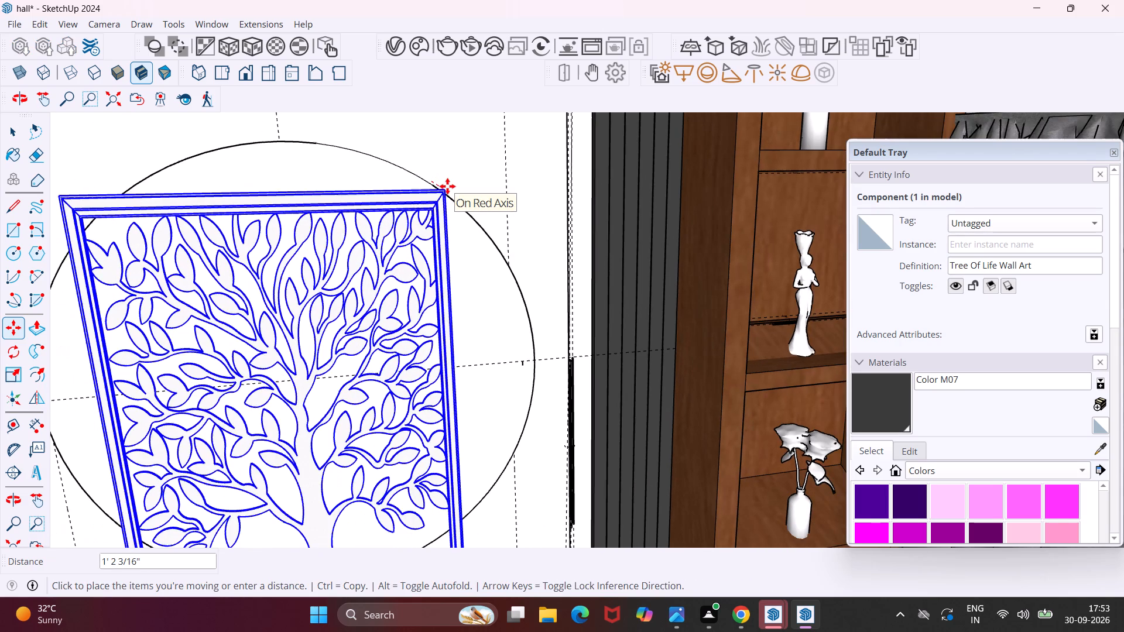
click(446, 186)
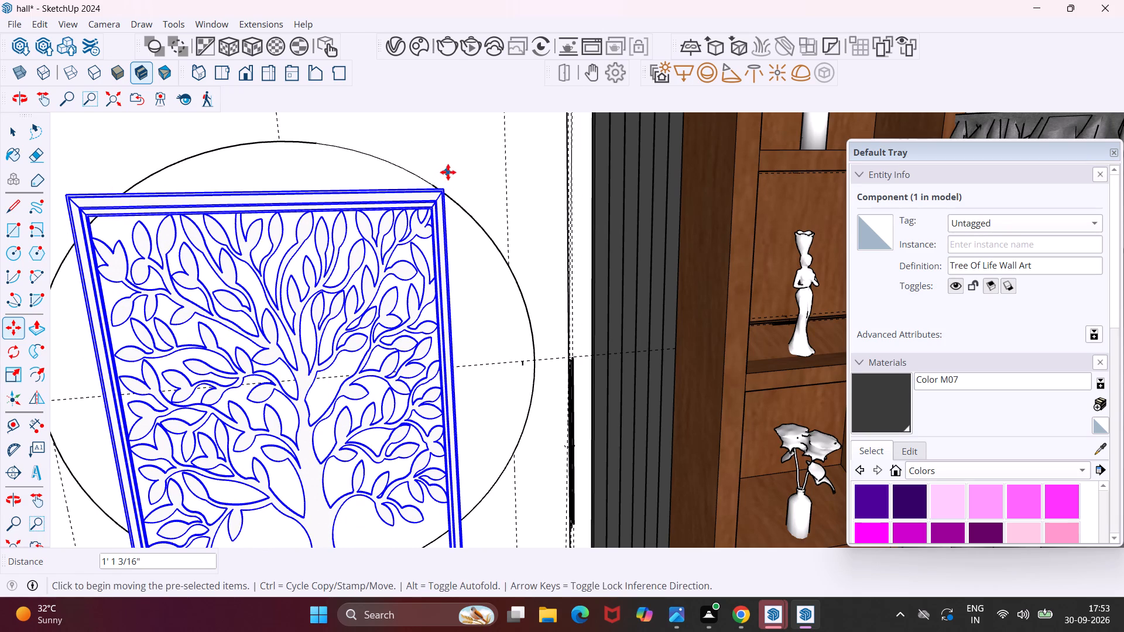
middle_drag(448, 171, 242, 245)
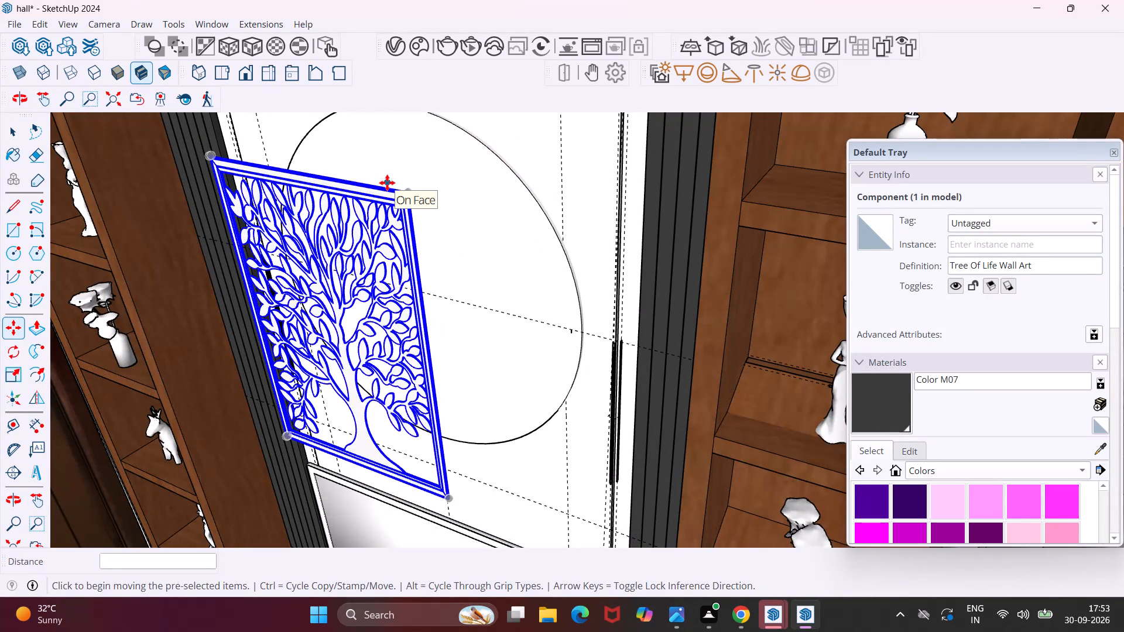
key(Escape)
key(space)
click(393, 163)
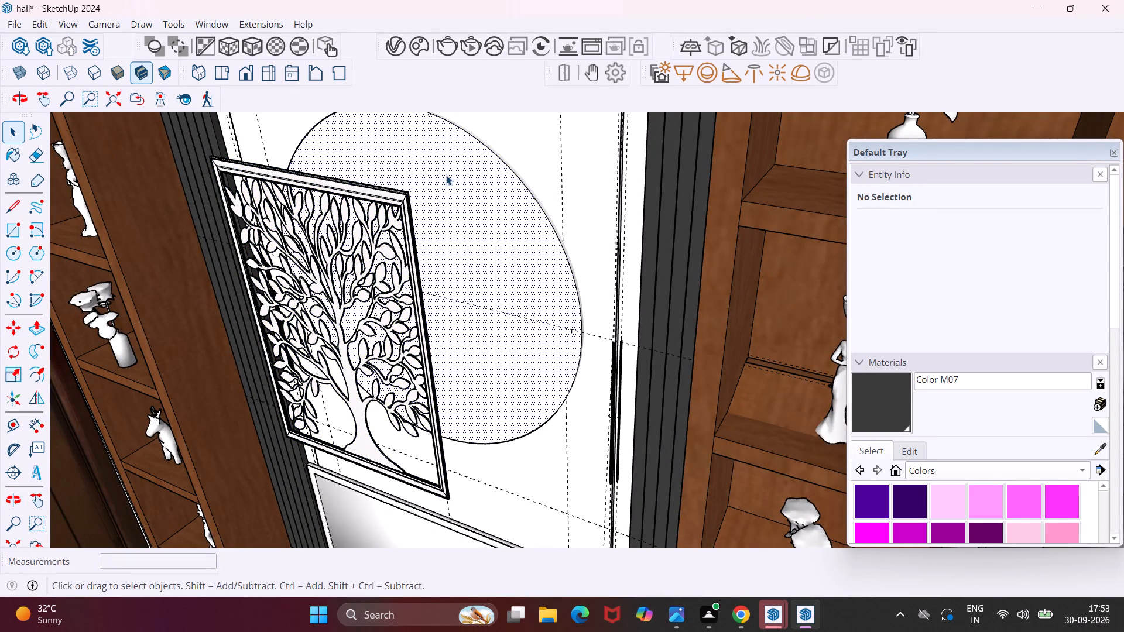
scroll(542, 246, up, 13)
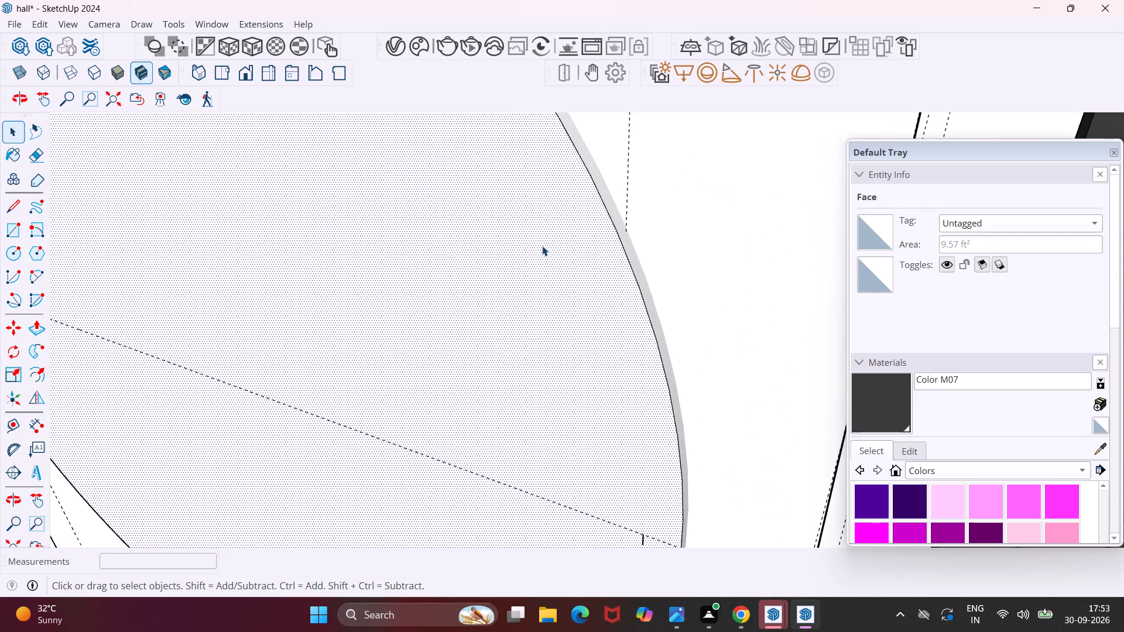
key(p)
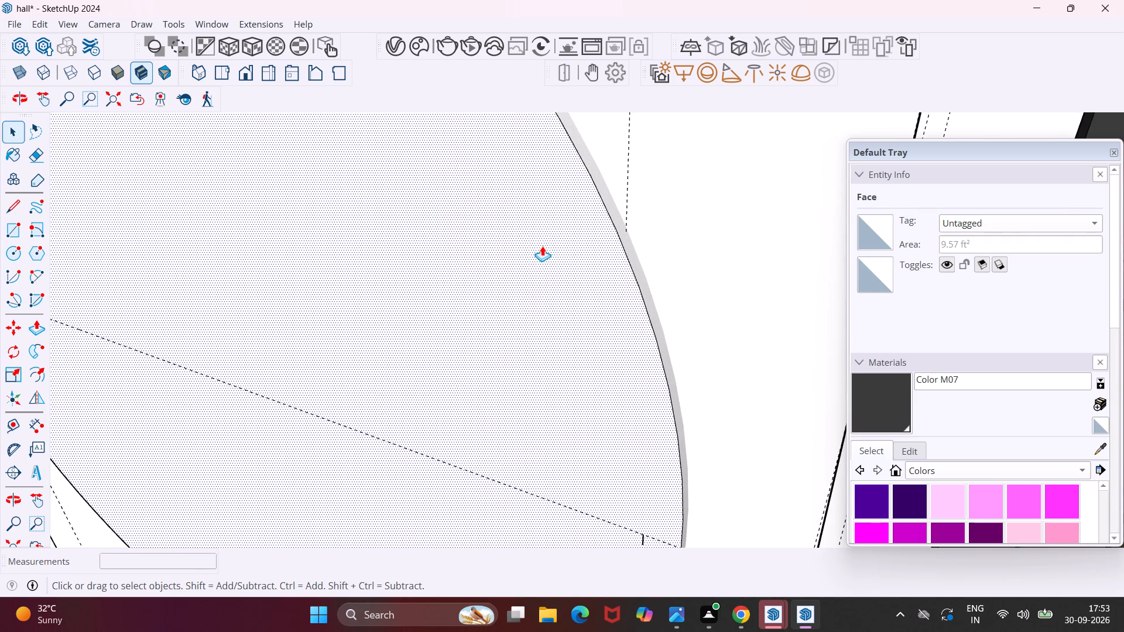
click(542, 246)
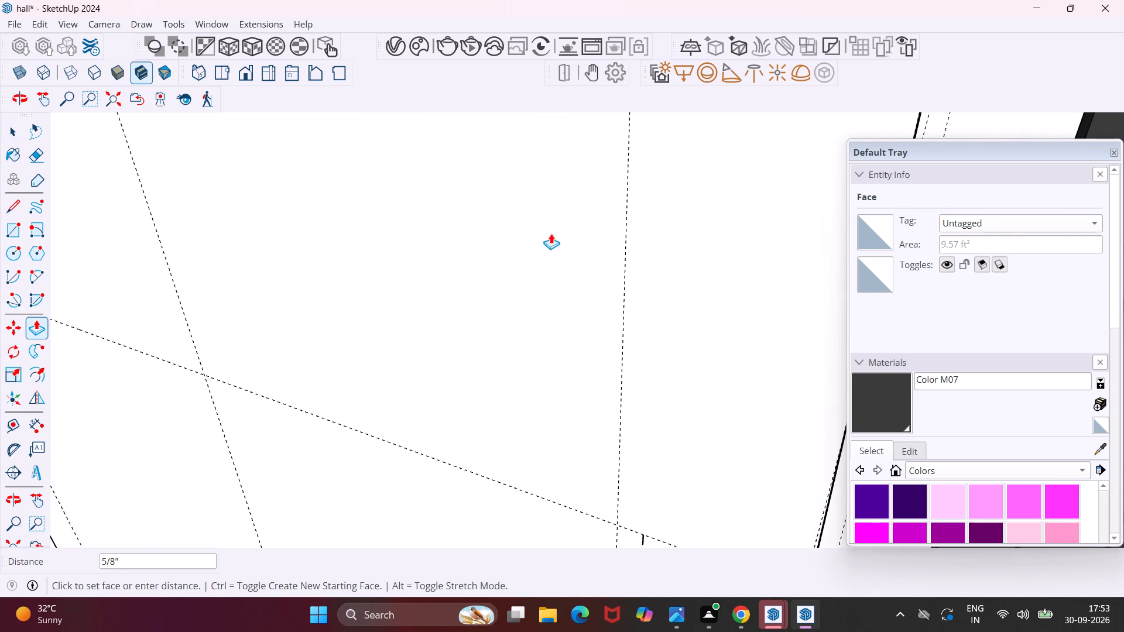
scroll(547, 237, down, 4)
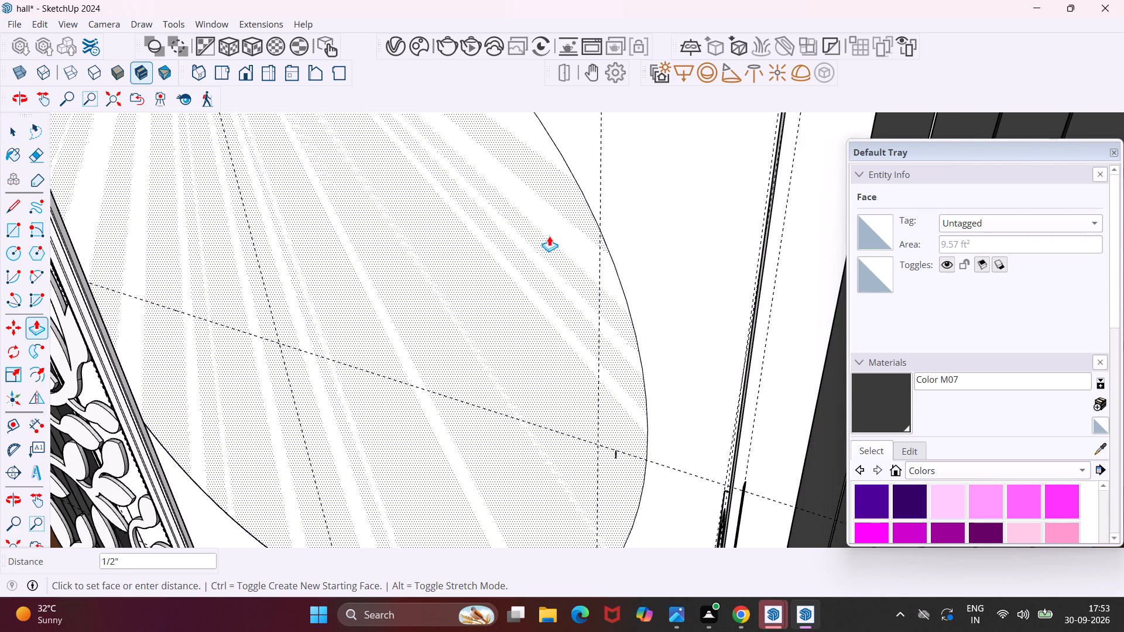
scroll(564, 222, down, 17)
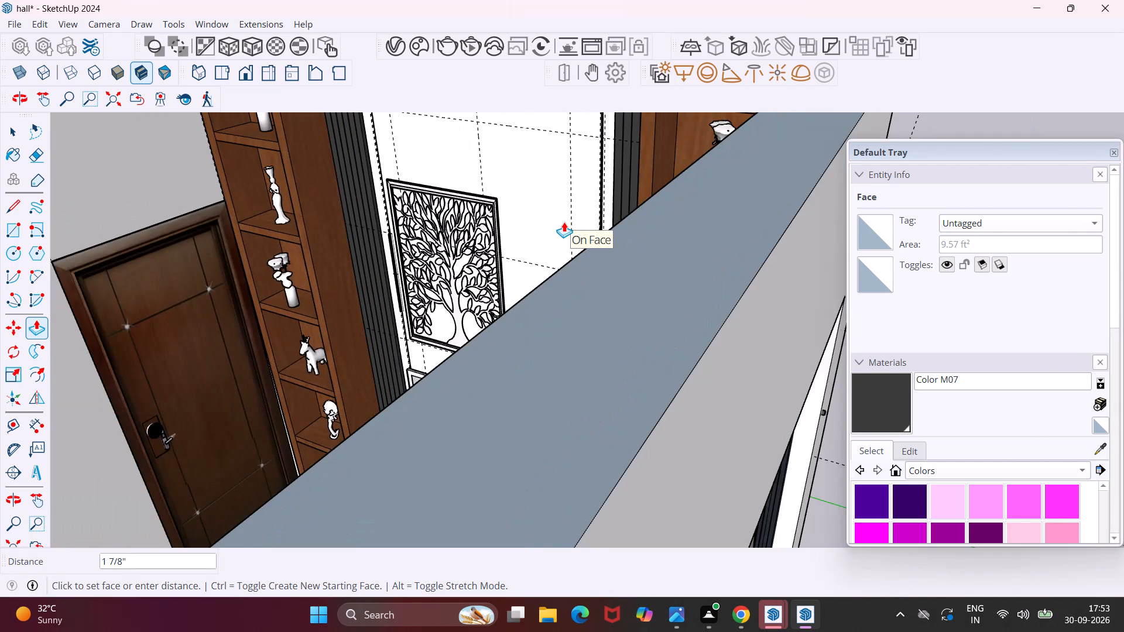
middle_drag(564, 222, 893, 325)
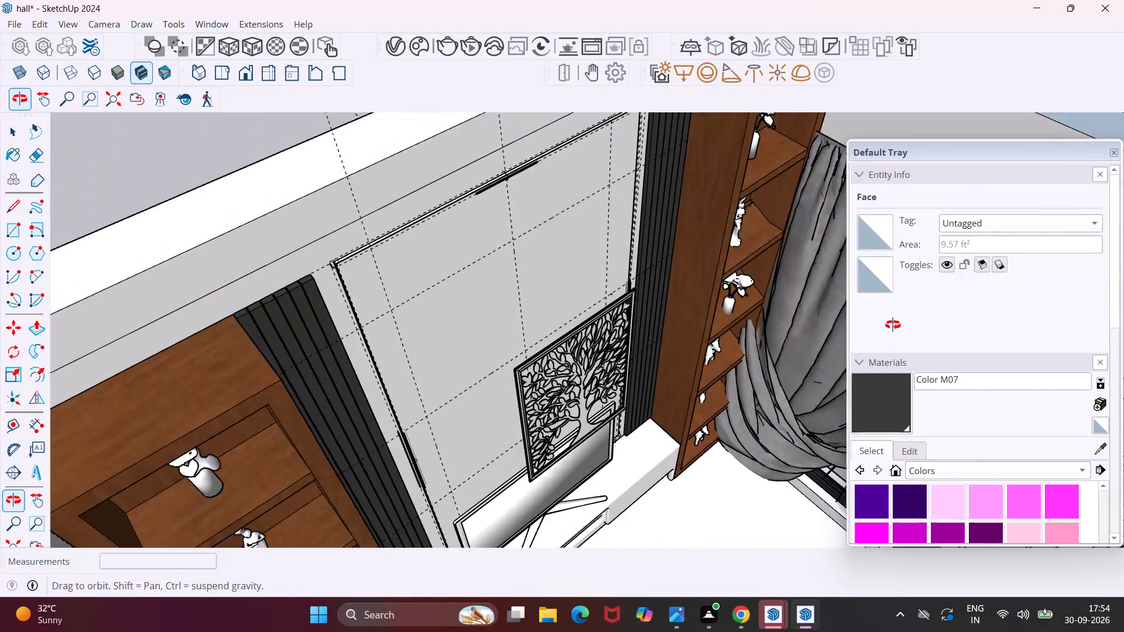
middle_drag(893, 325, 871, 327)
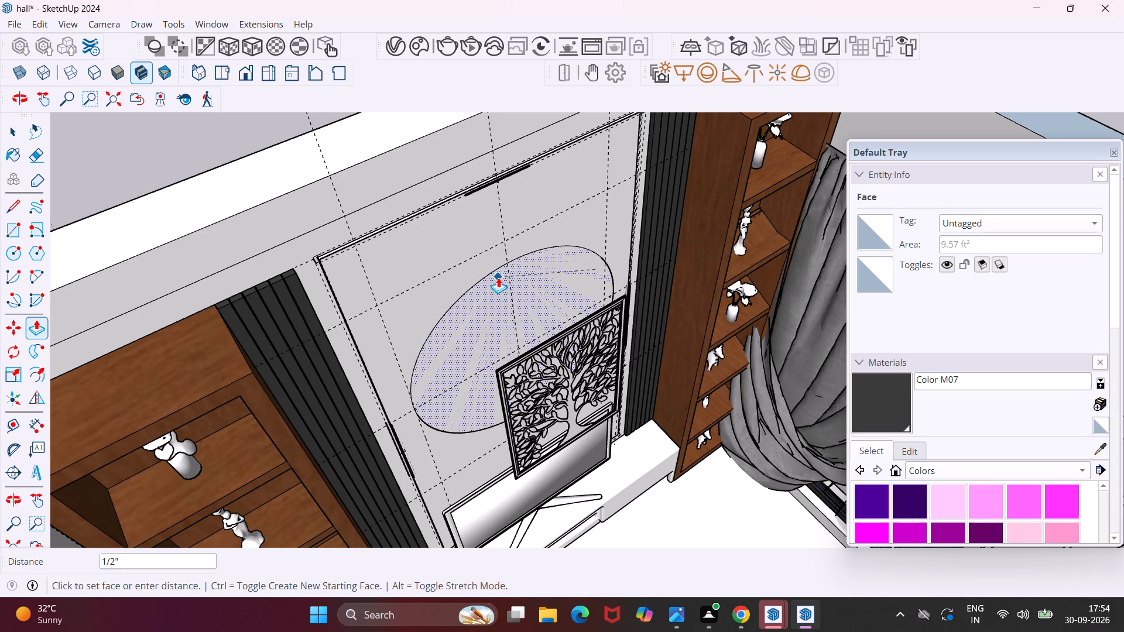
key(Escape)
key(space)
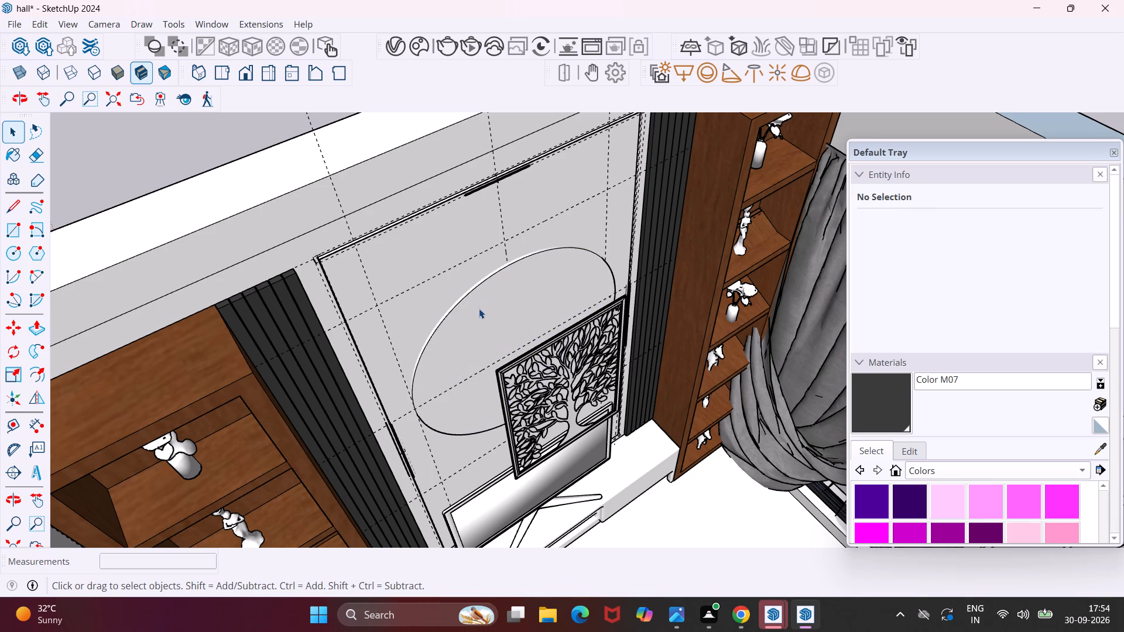
Select the round feature's front face and undo the wall art's last outward move.
middle_drag(479, 308, 464, 283)
scroll(437, 334, up, 10)
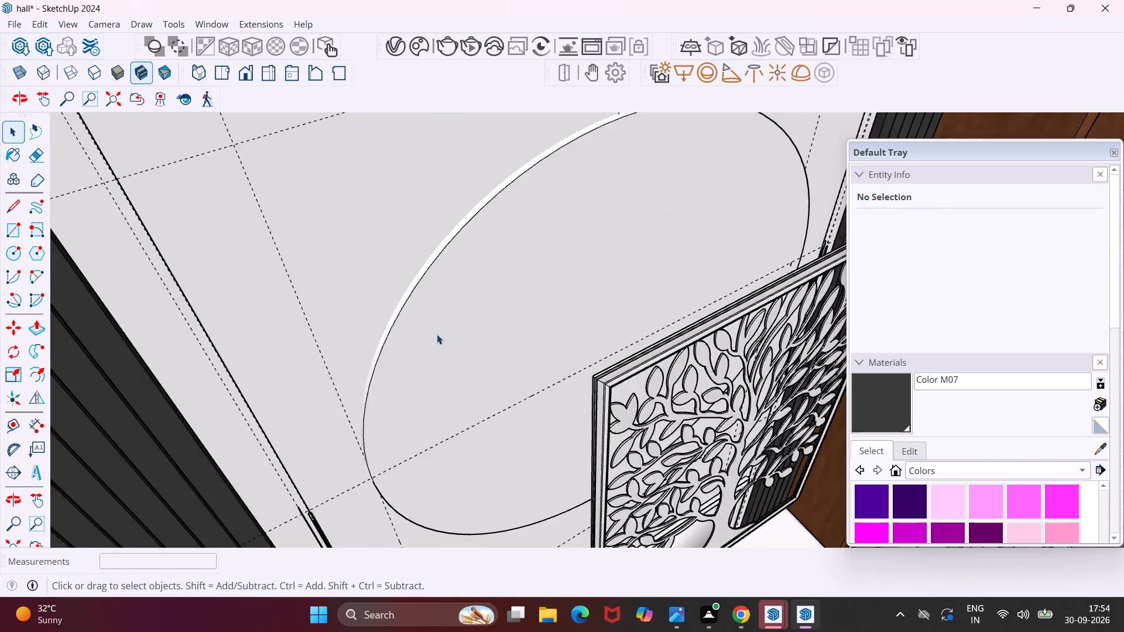
click(436, 335)
middle_drag(396, 365, 430, 354)
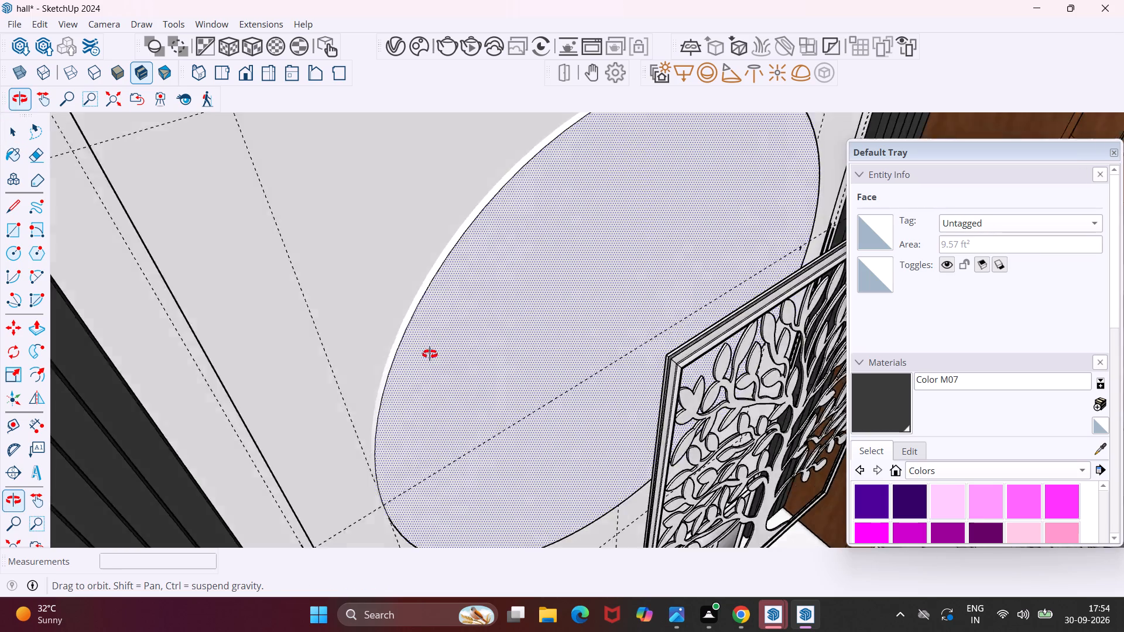
middle_drag(430, 354, 522, 337)
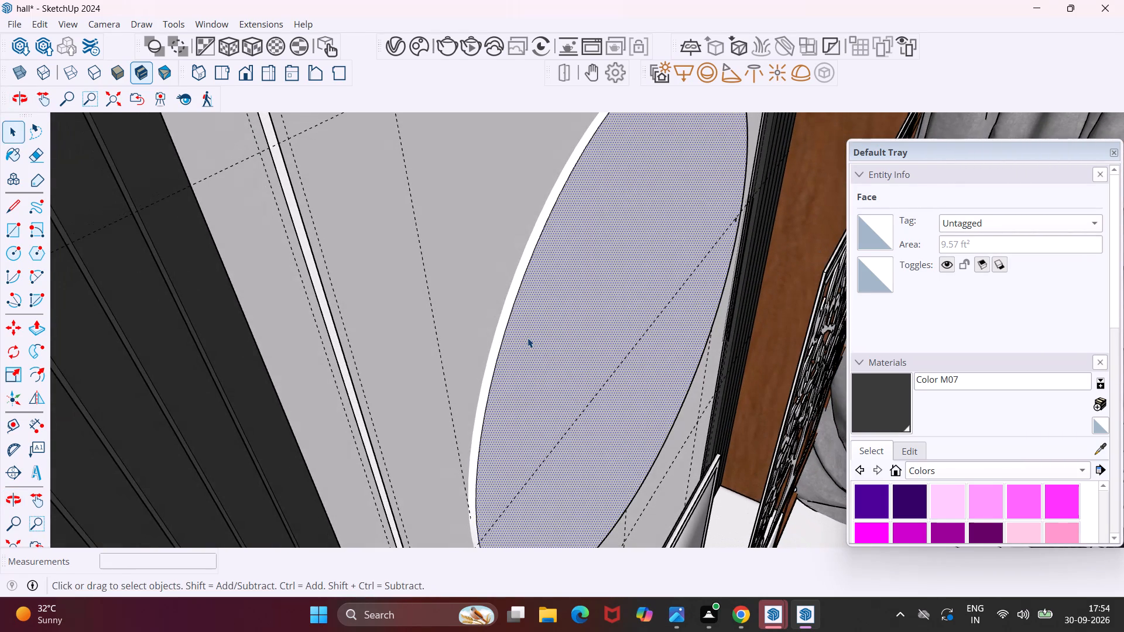
key(ctrl+z)
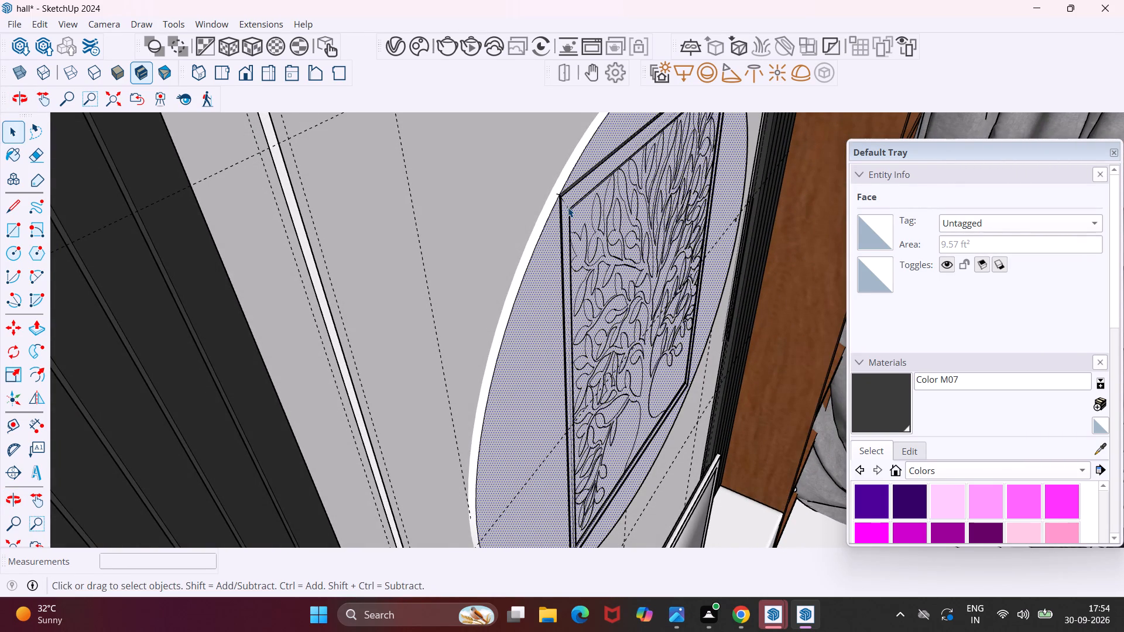
Move the round feature's selected front face back 1/2", flush with the wall panel, so the wall art stands proud of it.
scroll(566, 205, up, 8)
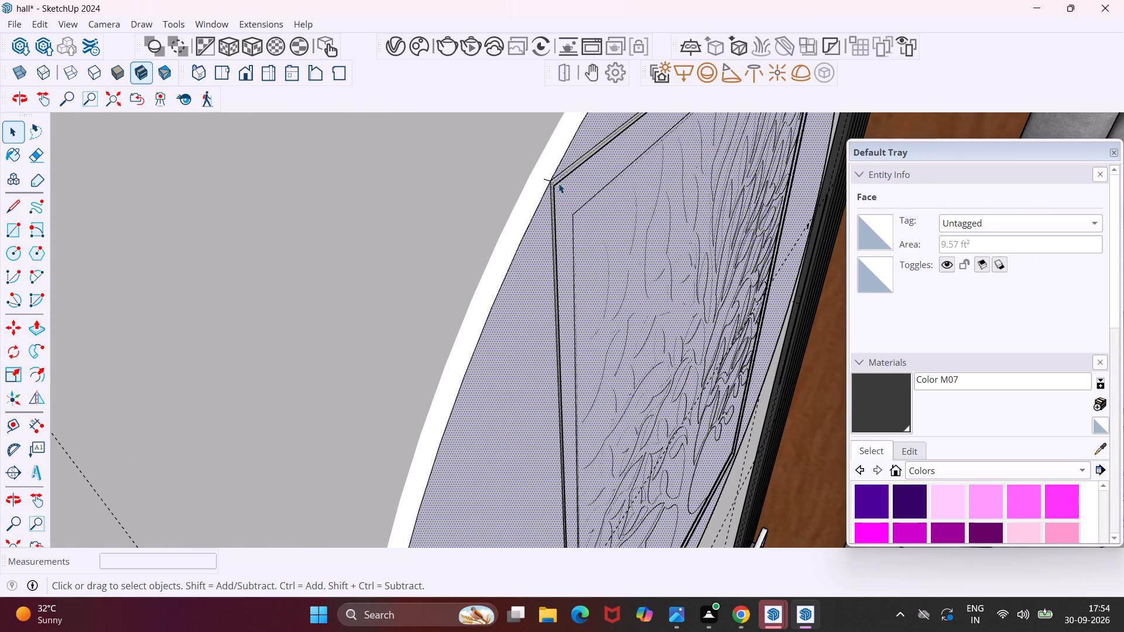
key(m)
click(555, 189)
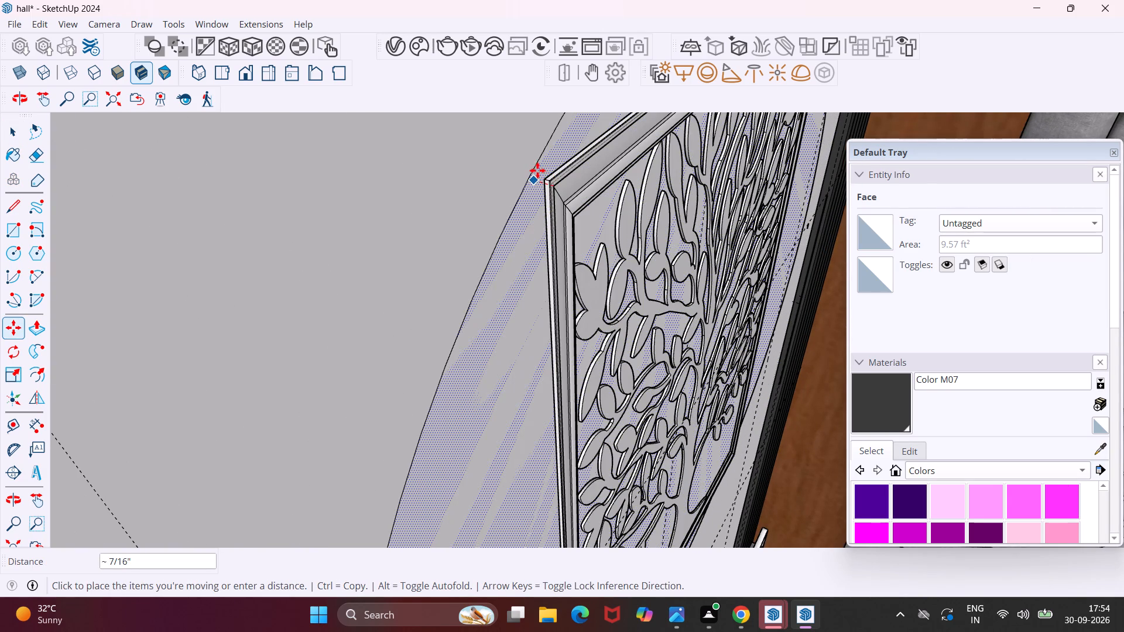
click(536, 169)
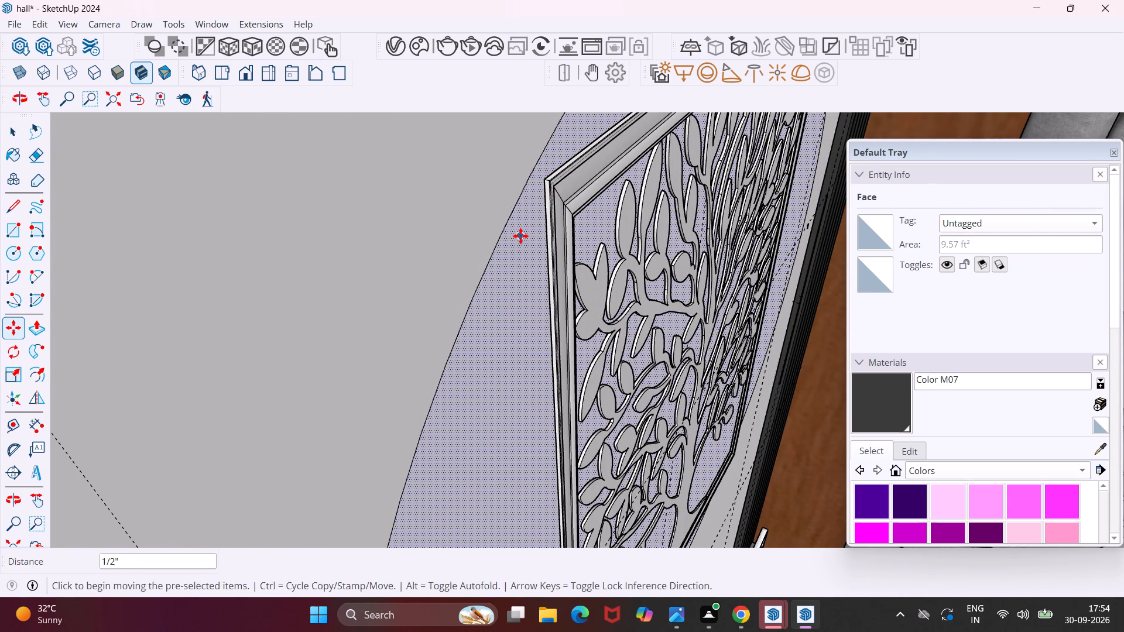
middle_drag(520, 236, 425, 190)
scroll(420, 188, down, 10)
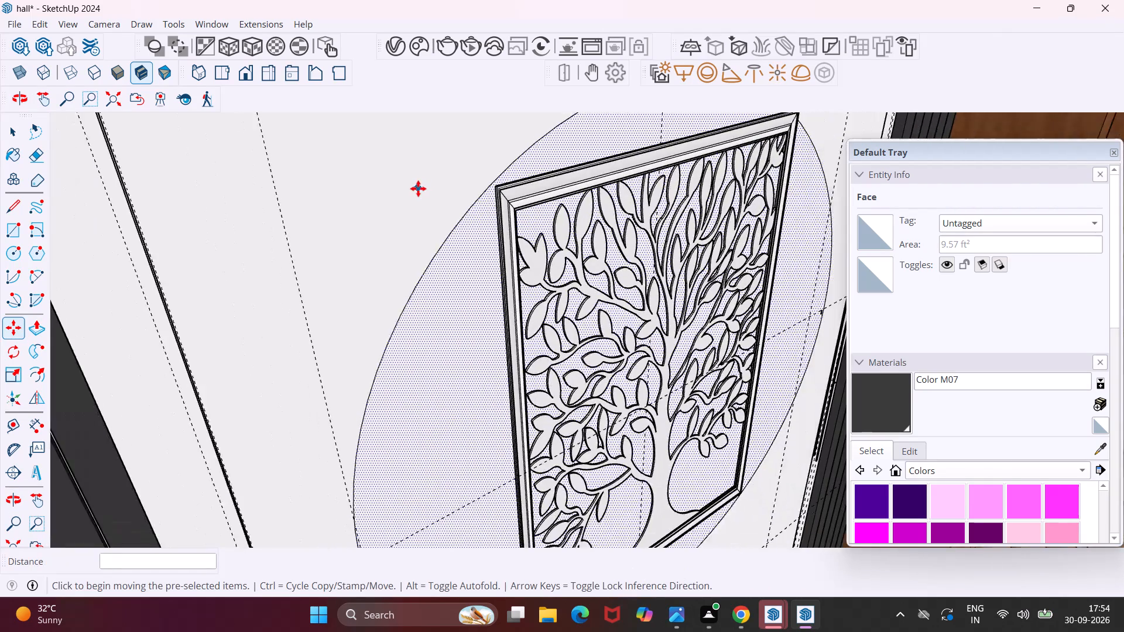
scroll(413, 191, down, 4)
key(Escape)
key(space)
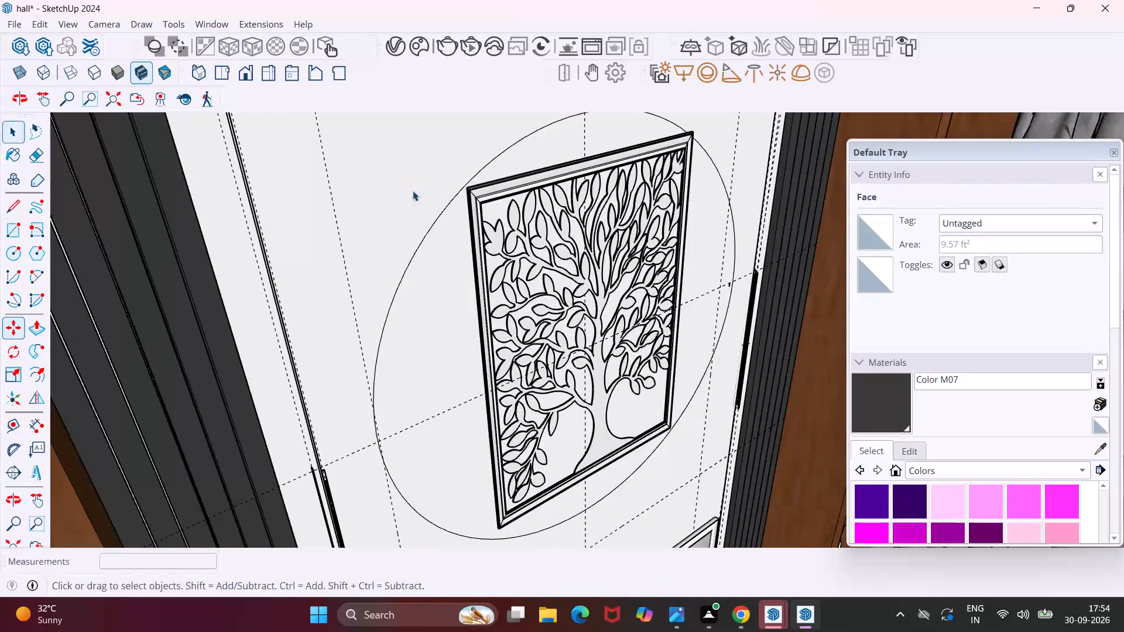
Push/pull the white wall panel face surrounding the round feature 0.4" outward.
click(413, 191)
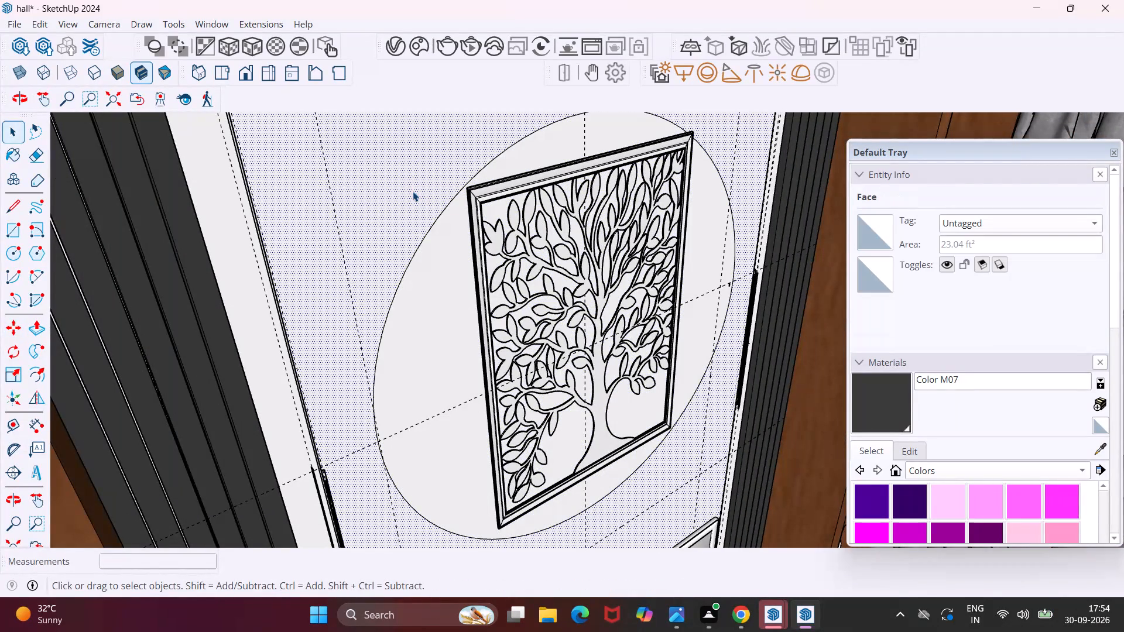
key(p)
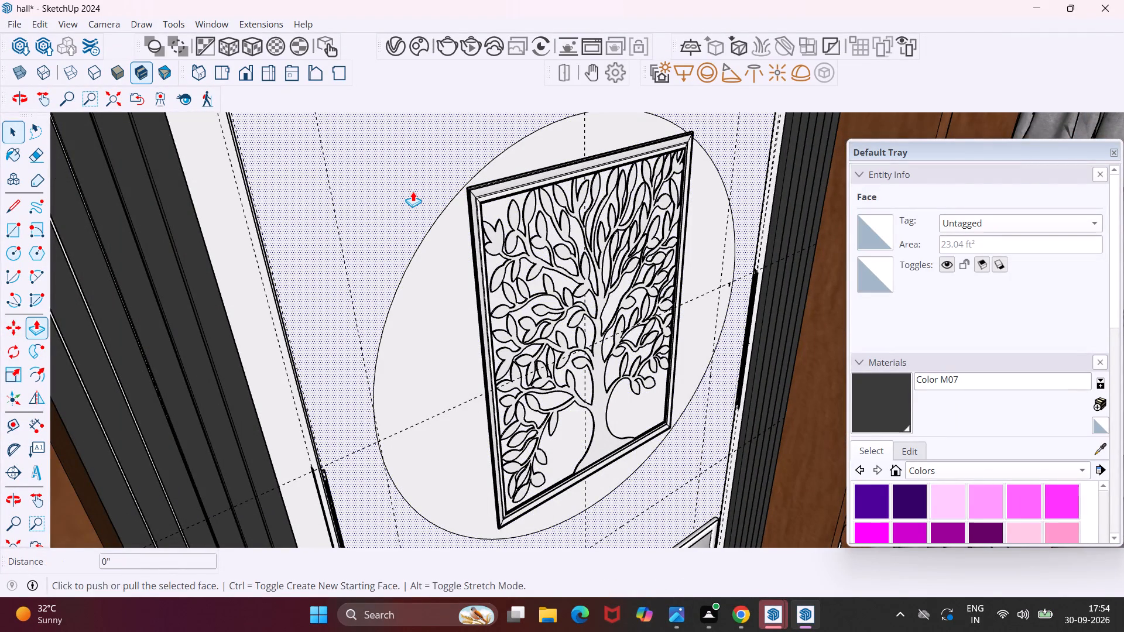
click(413, 191)
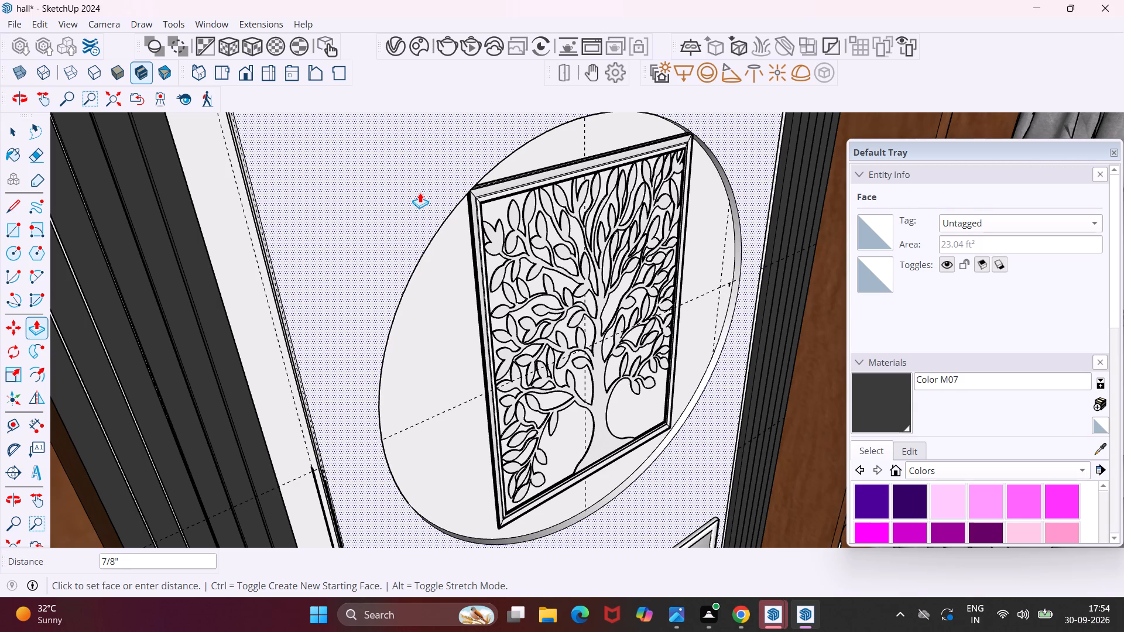
key(period)
key(4)
key(shift+quotedbl)
key(Return)
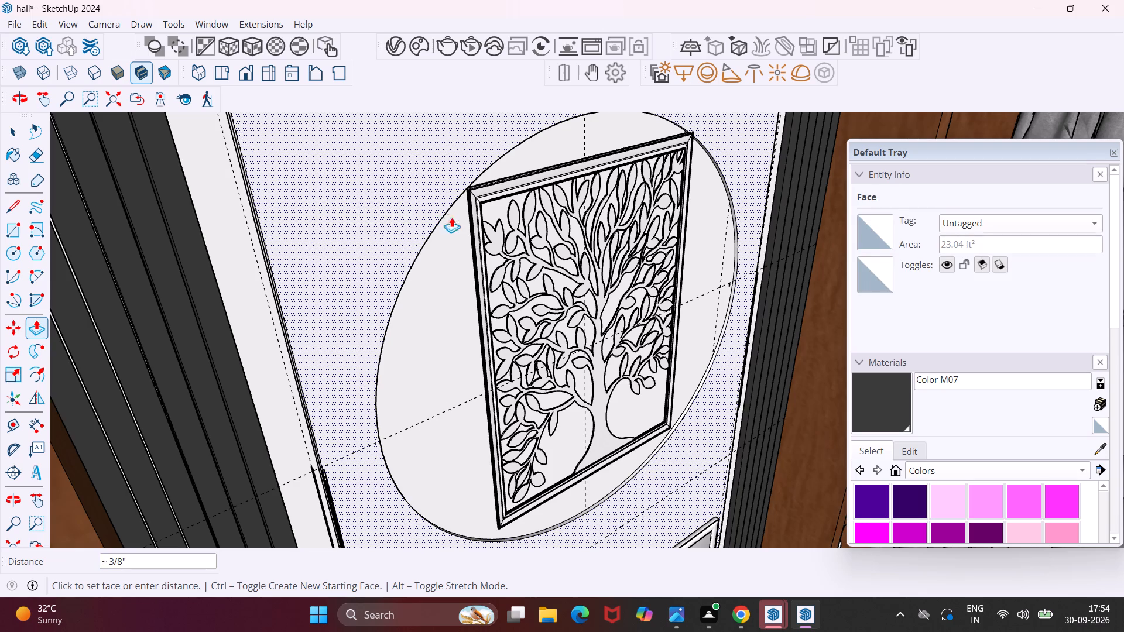
key(Escape)
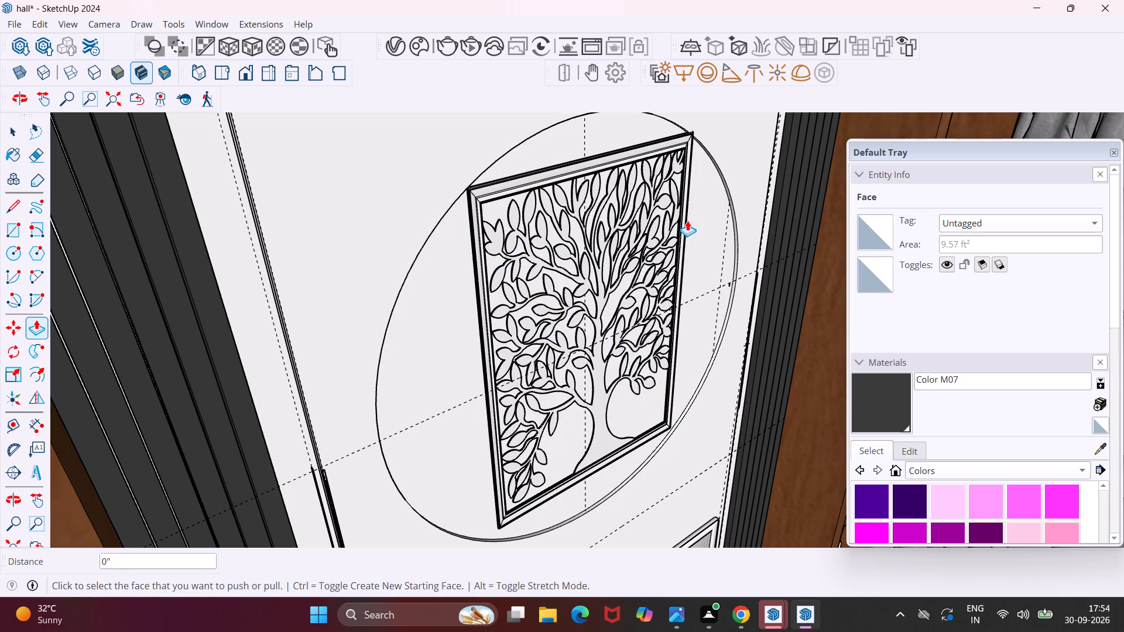
key(space)
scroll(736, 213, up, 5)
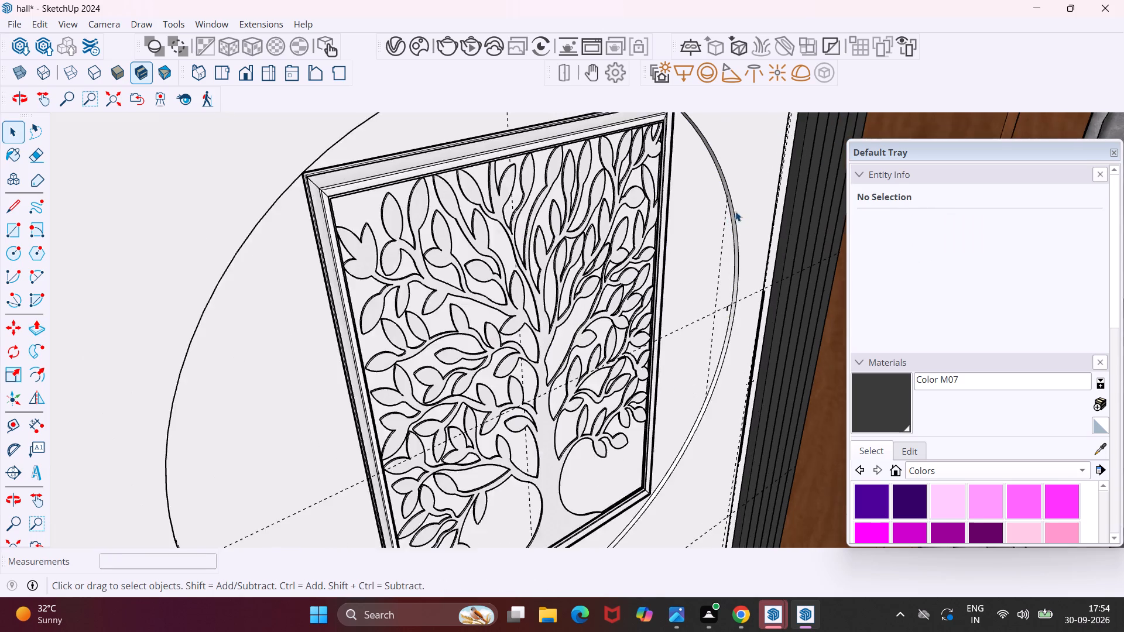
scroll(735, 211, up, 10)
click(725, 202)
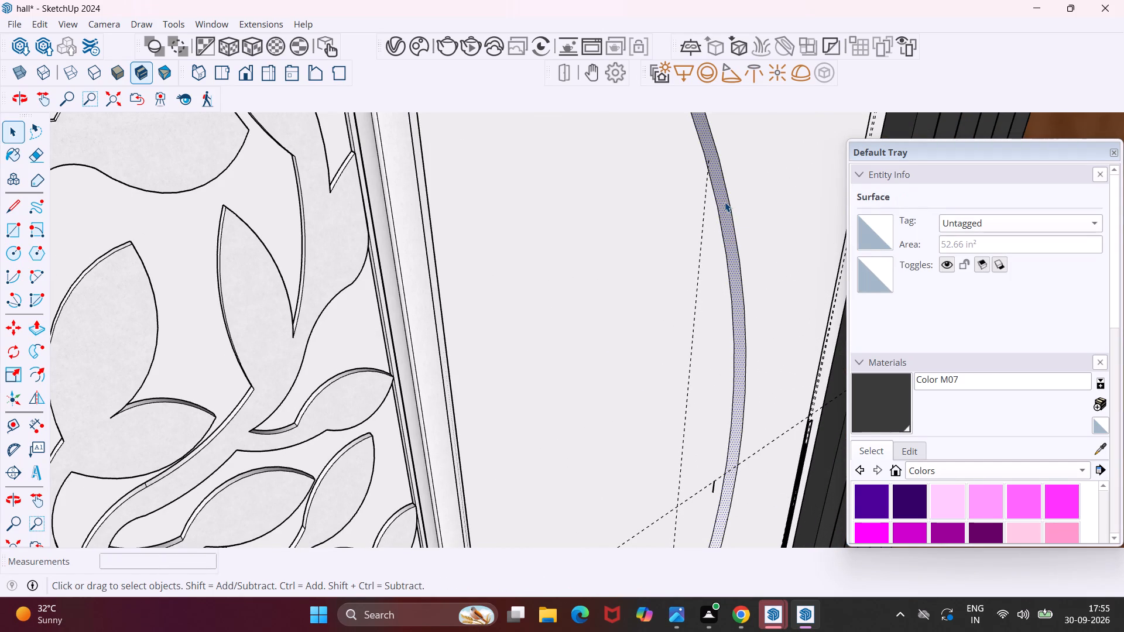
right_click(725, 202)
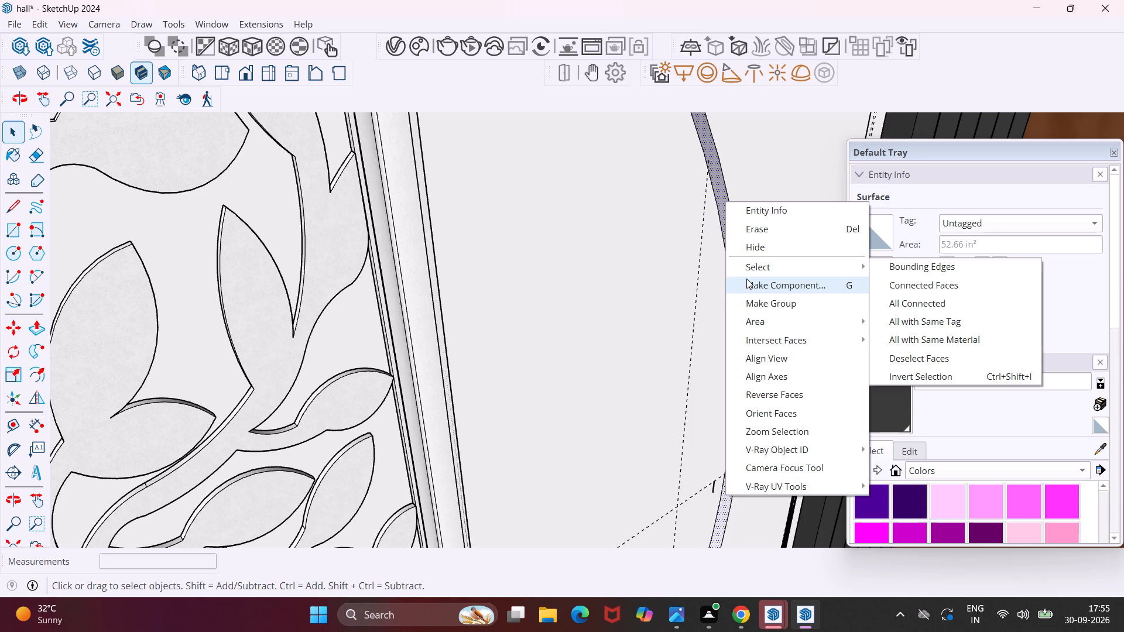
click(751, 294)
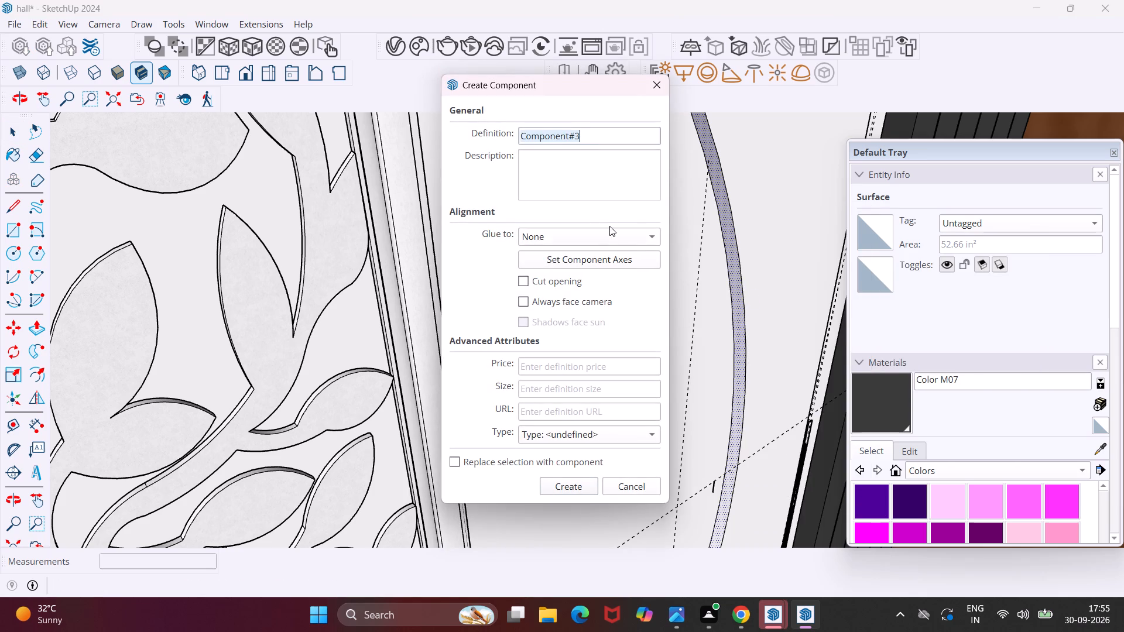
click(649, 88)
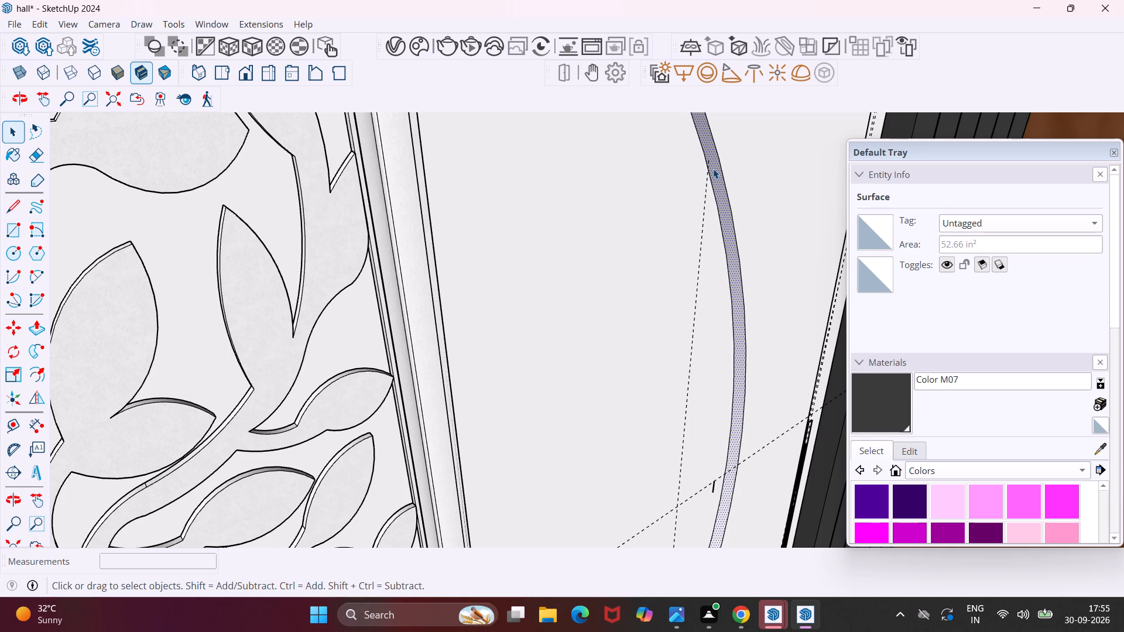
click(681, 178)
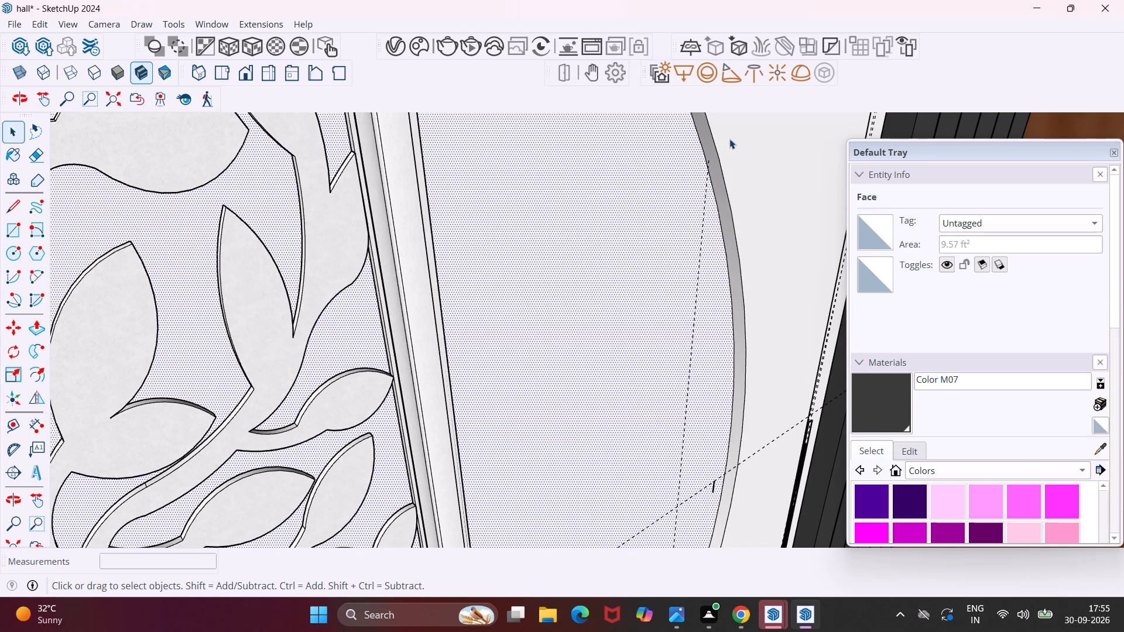
Make a group from the curved rim surface around the round recess.
click(707, 140)
right_click(707, 140)
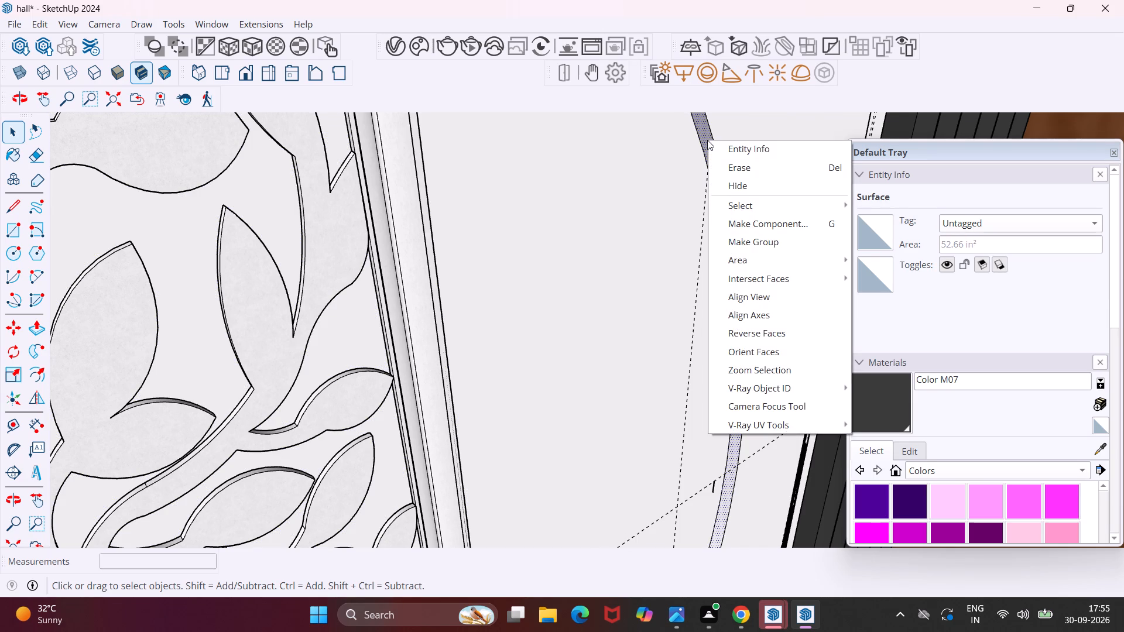
click(748, 240)
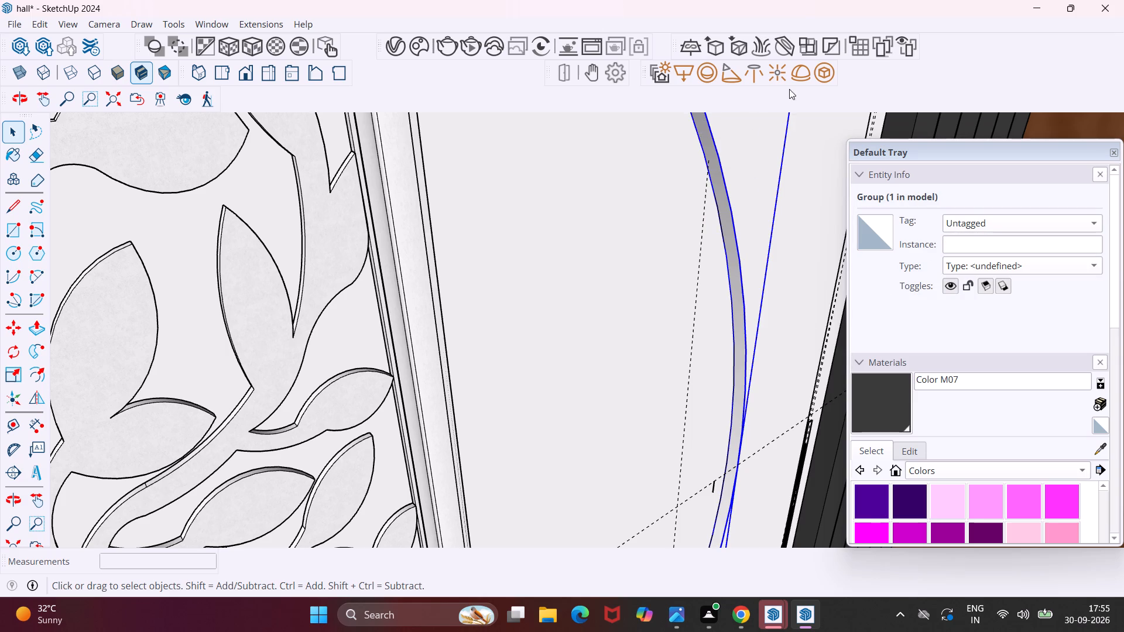
Convert the circular rim group into a V-Ray mesh light and clear the selection.
click(818, 78)
scroll(510, 253, down, 3)
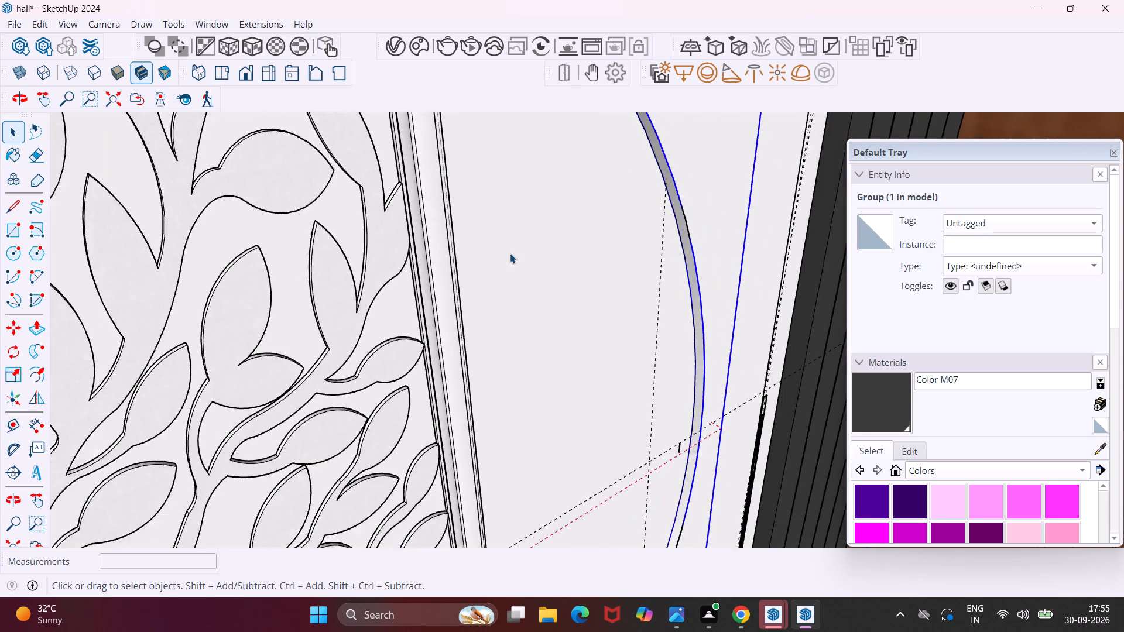
scroll(510, 253, down, 4)
scroll(452, 263, down, 11)
scroll(352, 270, down, 4)
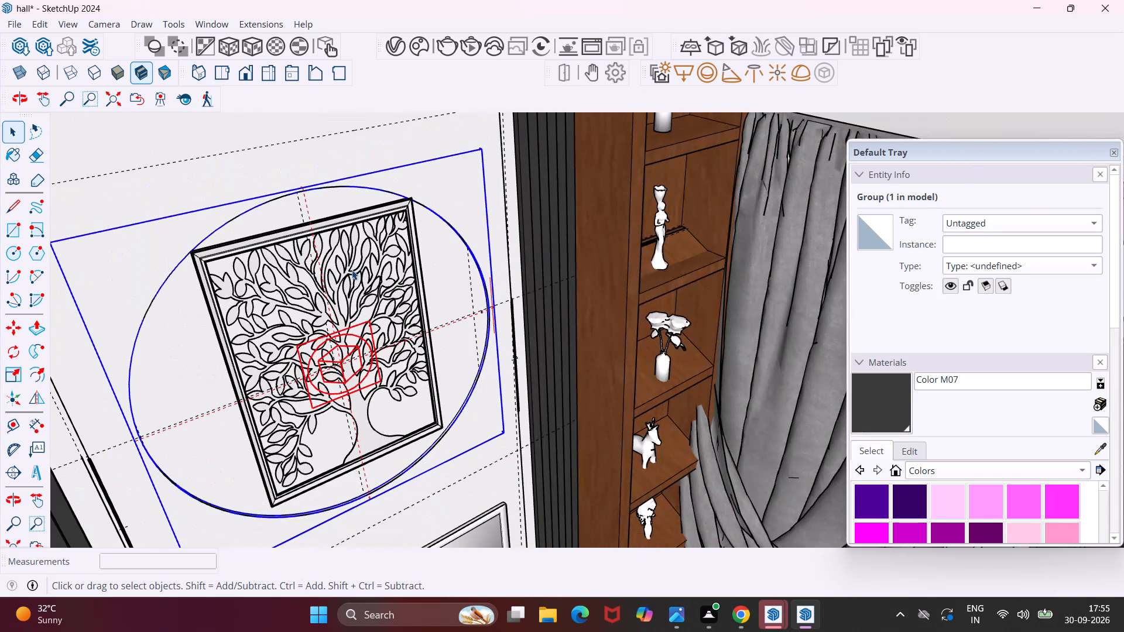
middle_drag(405, 196, 316, 239)
scroll(390, 198, down, 17)
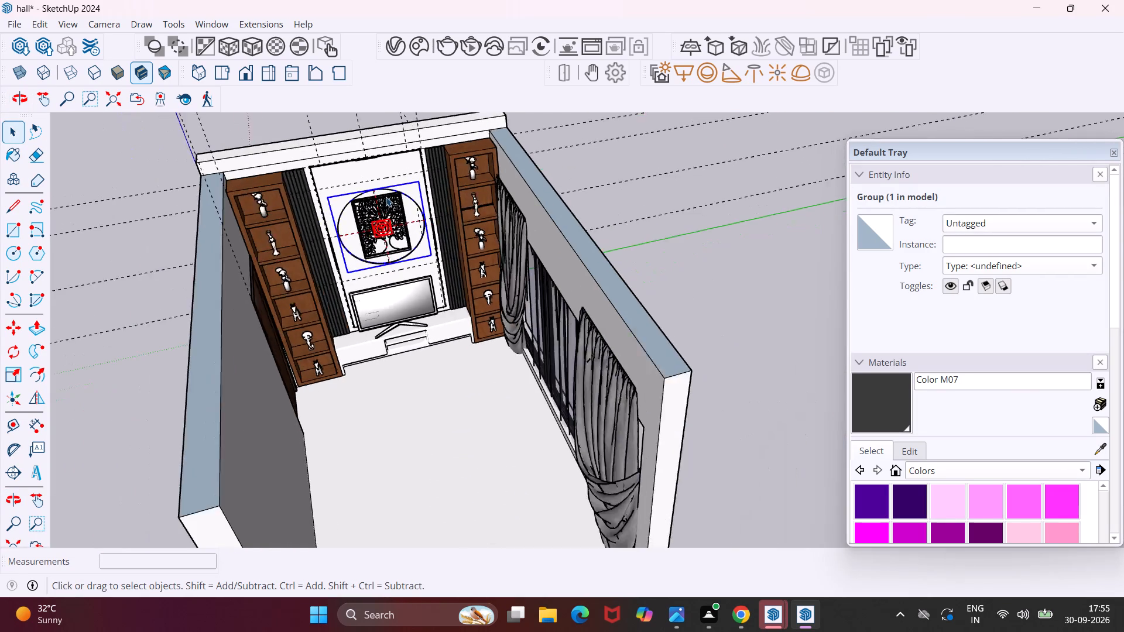
scroll(386, 197, down, 1)
click(658, 244)
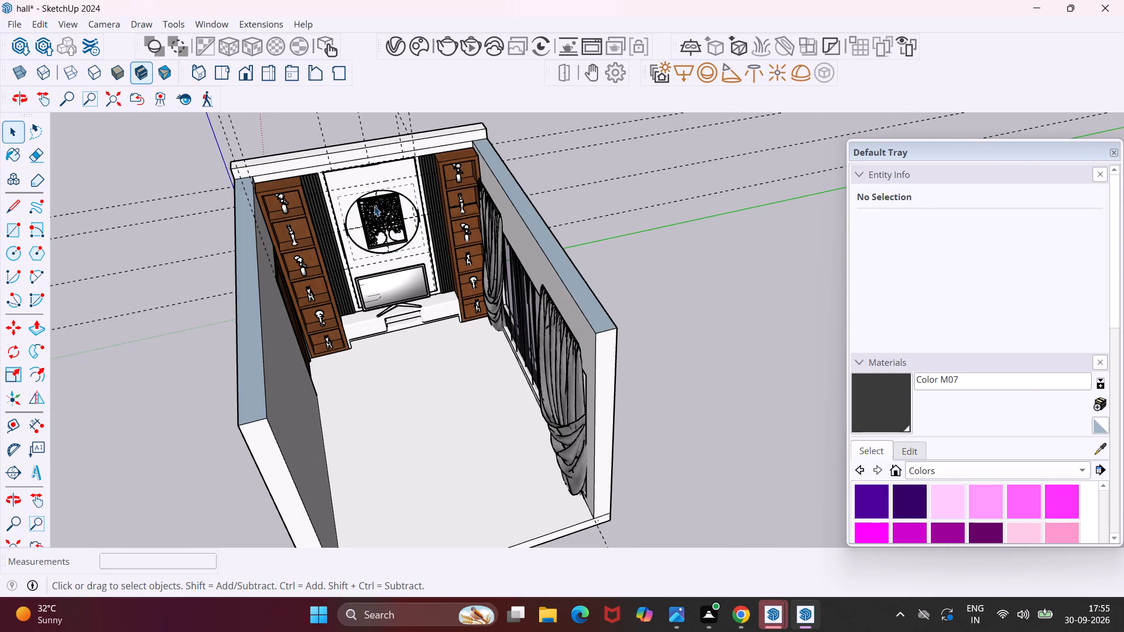
Move the Tree Of Life wall art down about 3/4" by its lower corner.
scroll(374, 205, up, 18)
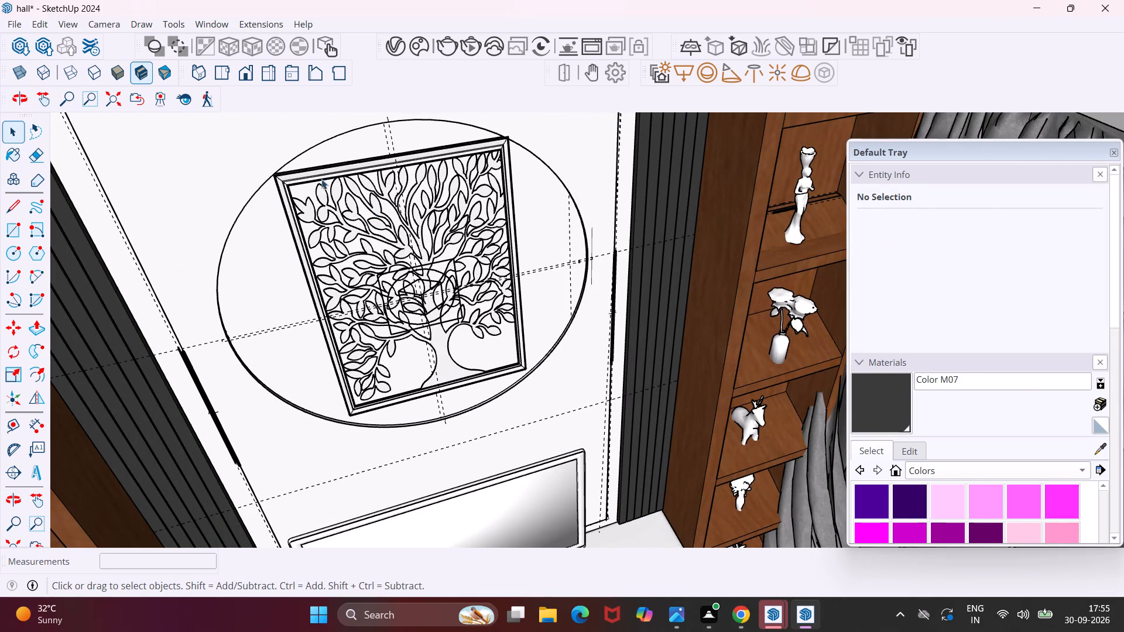
click(303, 181)
middle_drag(485, 139, 347, 181)
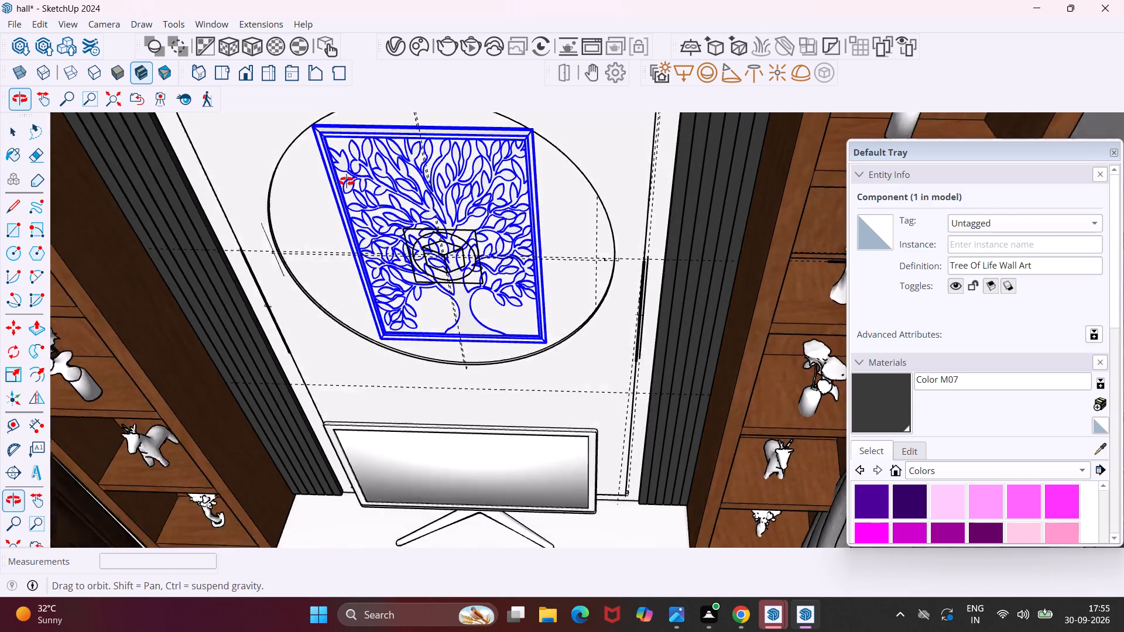
middle_drag(347, 181, 245, 201)
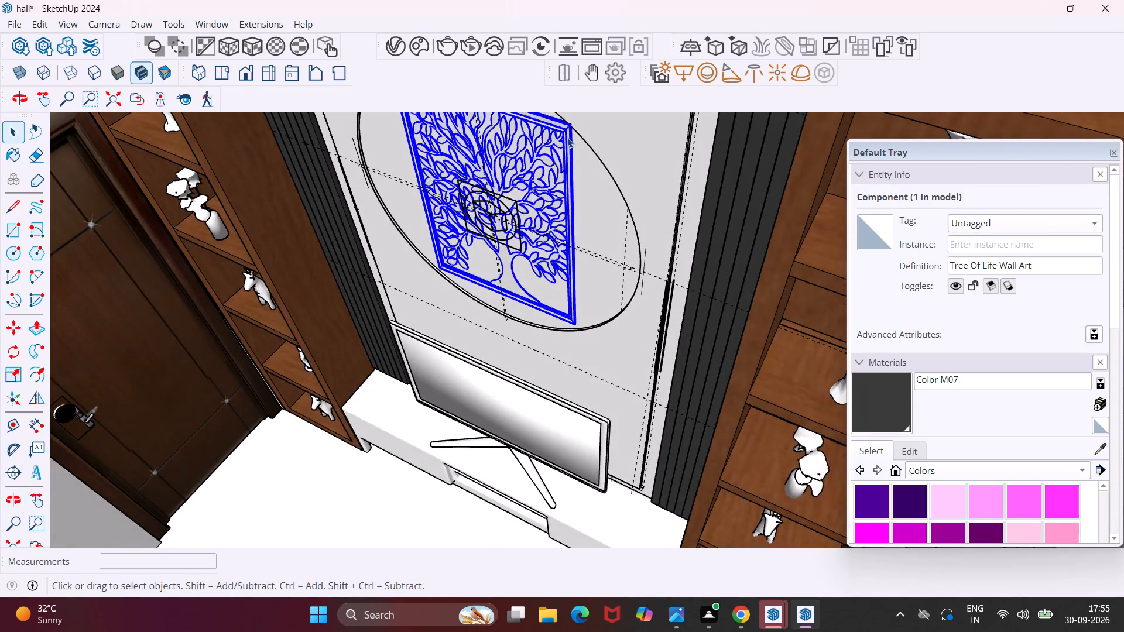
scroll(567, 138, up, 1)
middle_drag(567, 138, 552, 49)
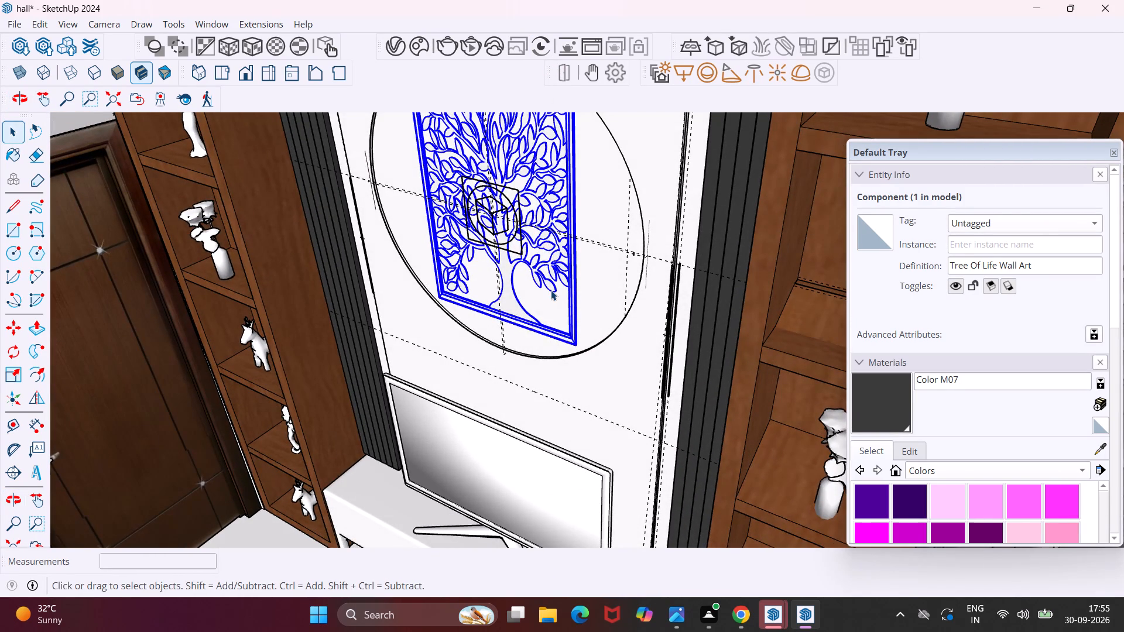
key(m)
scroll(575, 346, up, 8)
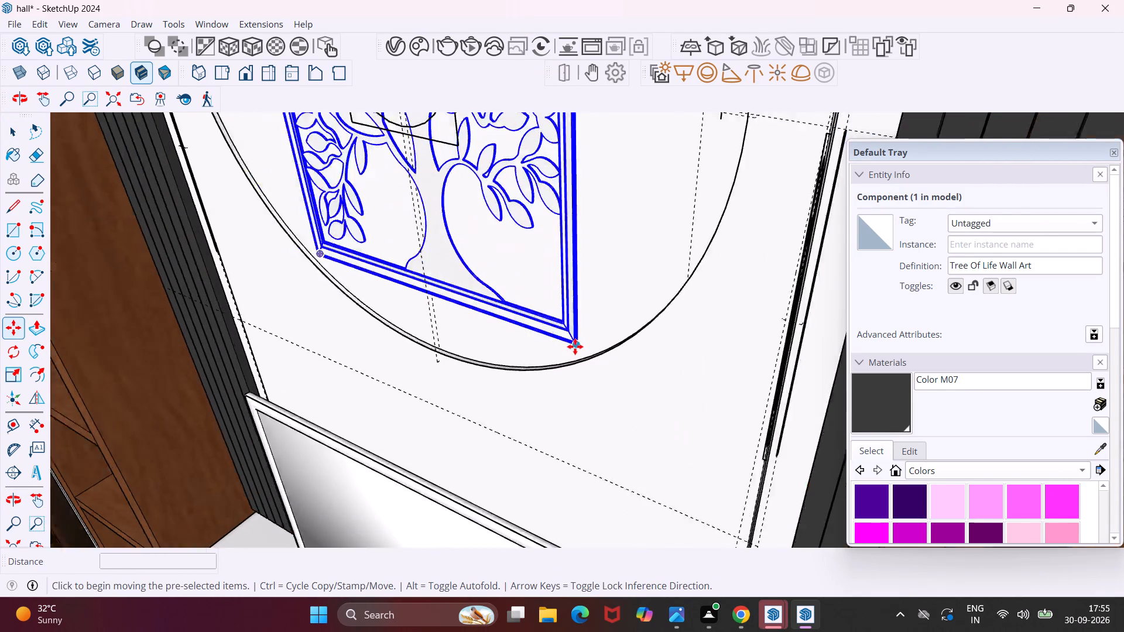
scroll(575, 346, up, 19)
middle_drag(595, 326, 579, 324)
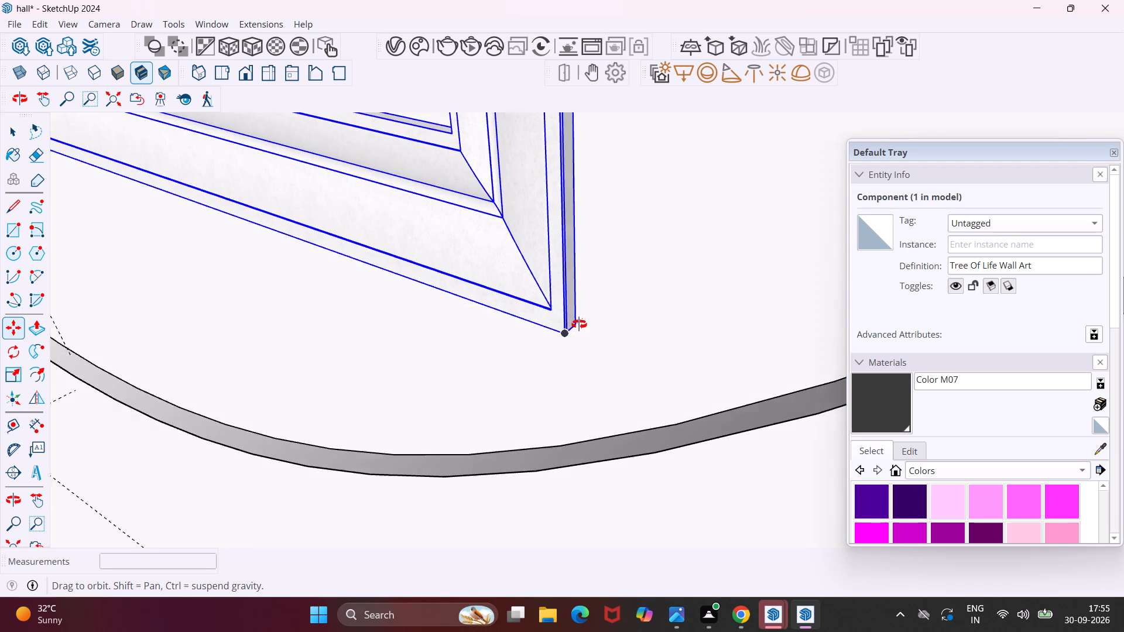
middle_drag(579, 324, 518, 327)
click(515, 324)
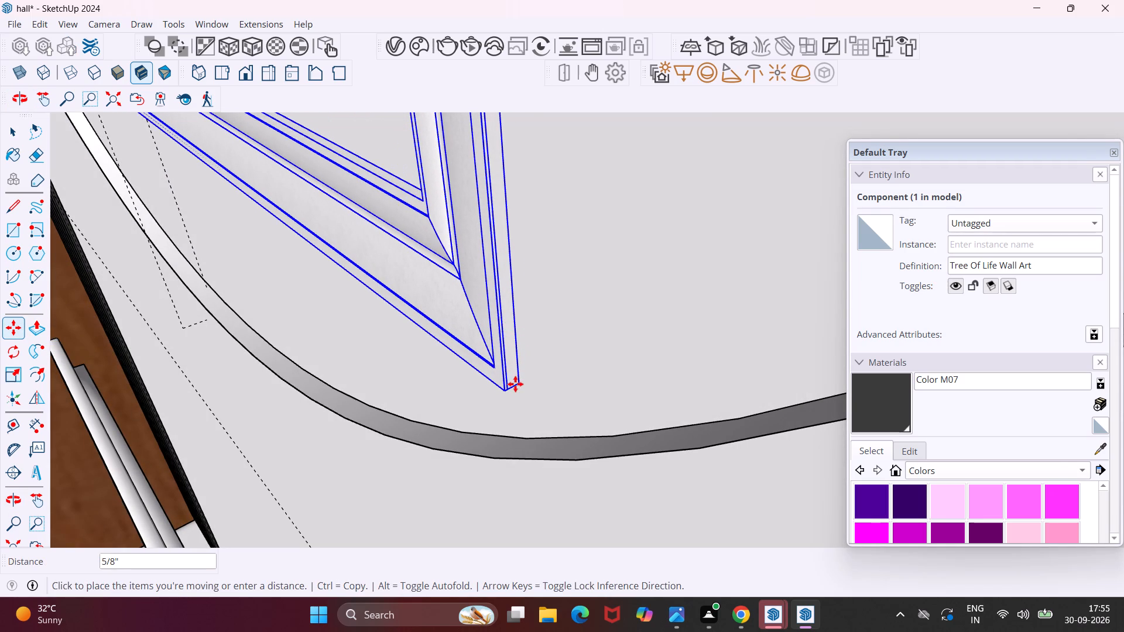
click(518, 395)
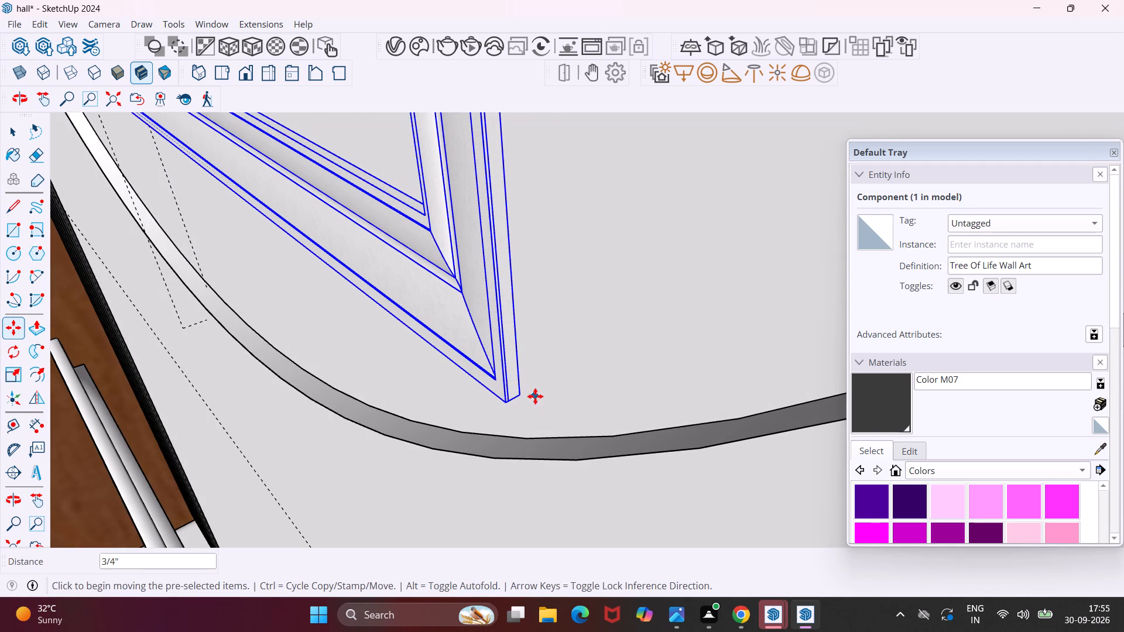
Move the wall art about 3/8" inward toward the round recess's face and clear the selection.
click(522, 396)
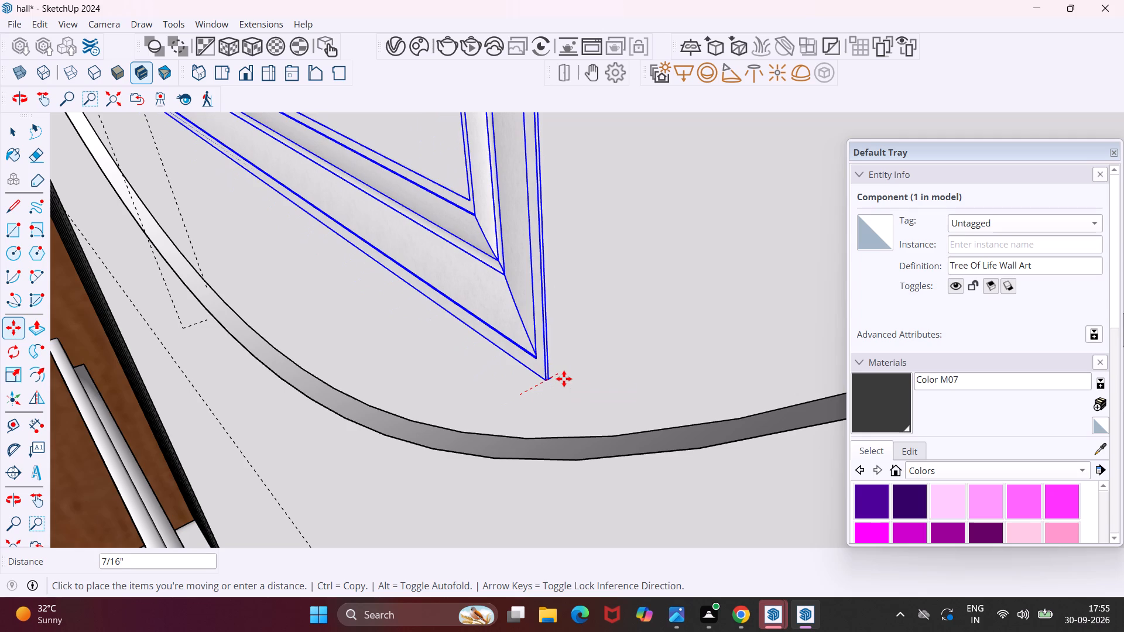
click(550, 382)
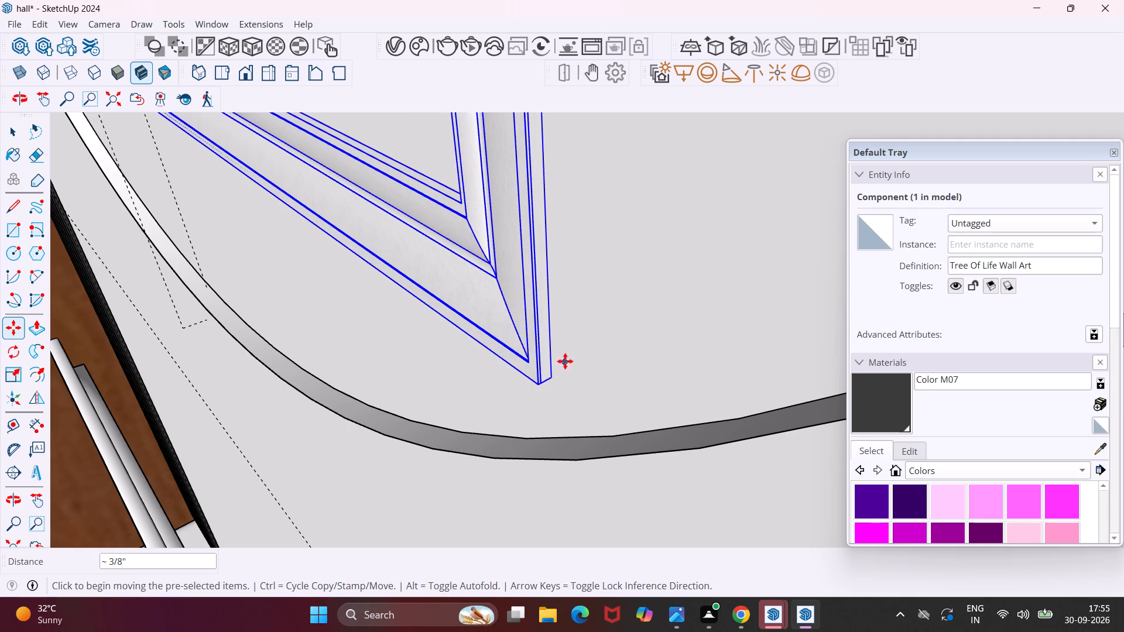
scroll(567, 339, down, 5)
middle_drag(498, 314, 643, 282)
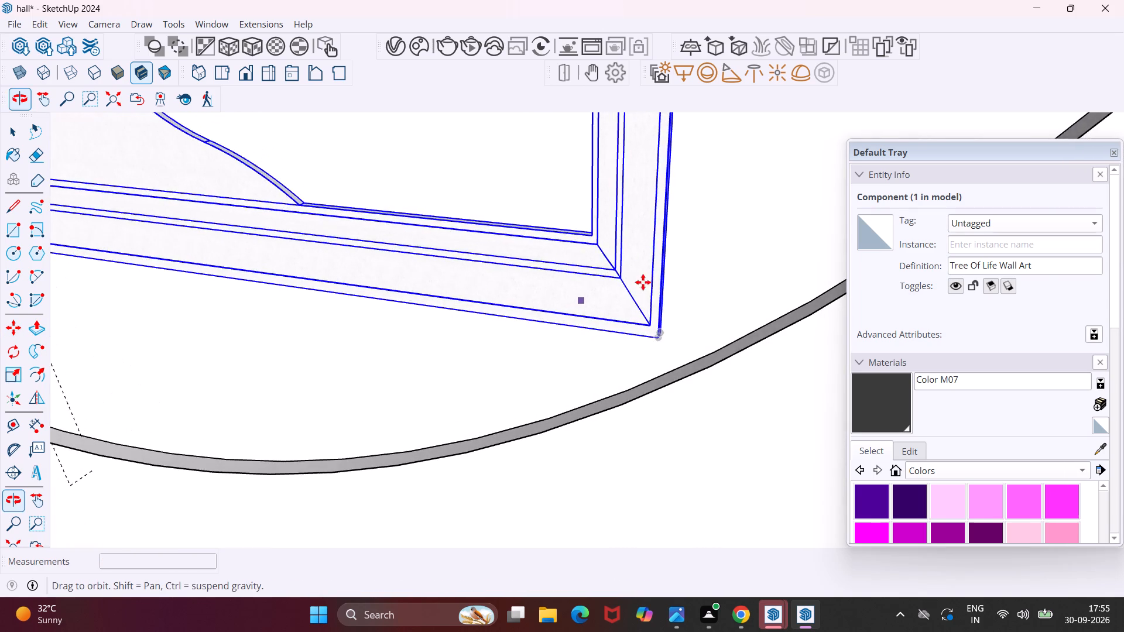
scroll(621, 273, down, 18)
scroll(594, 253, down, 6)
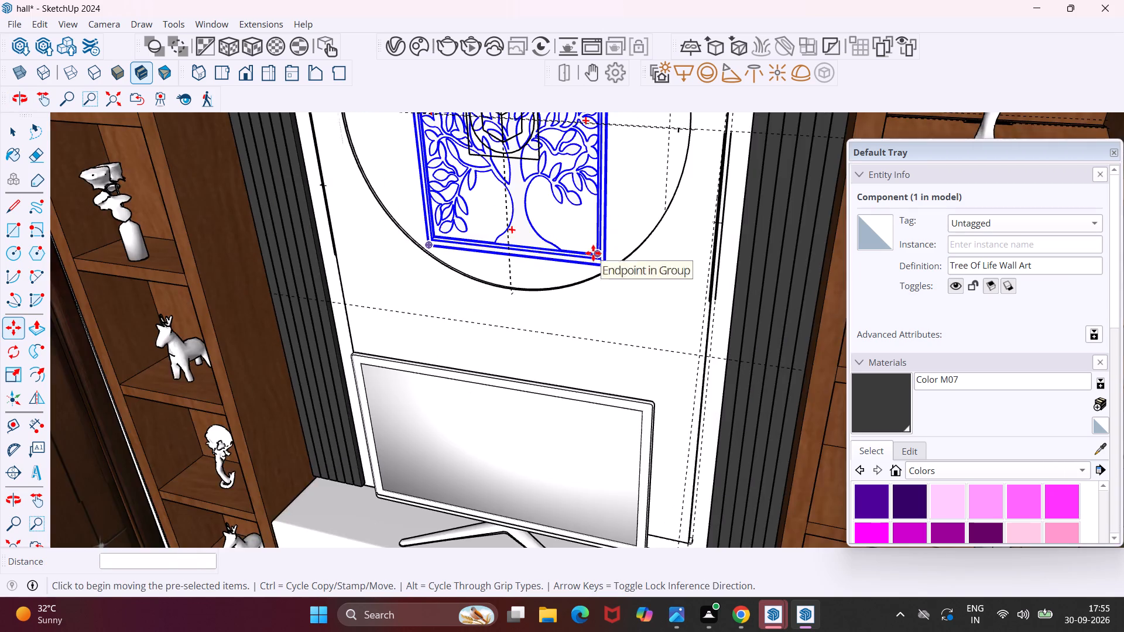
scroll(593, 253, down, 10)
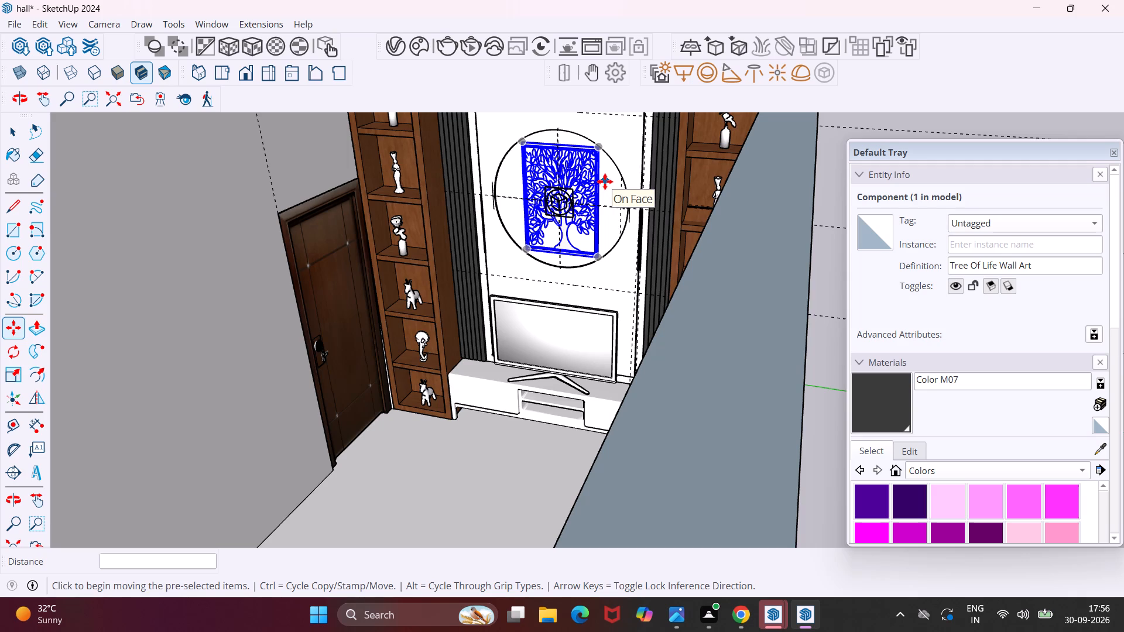
key(Escape)
key(space)
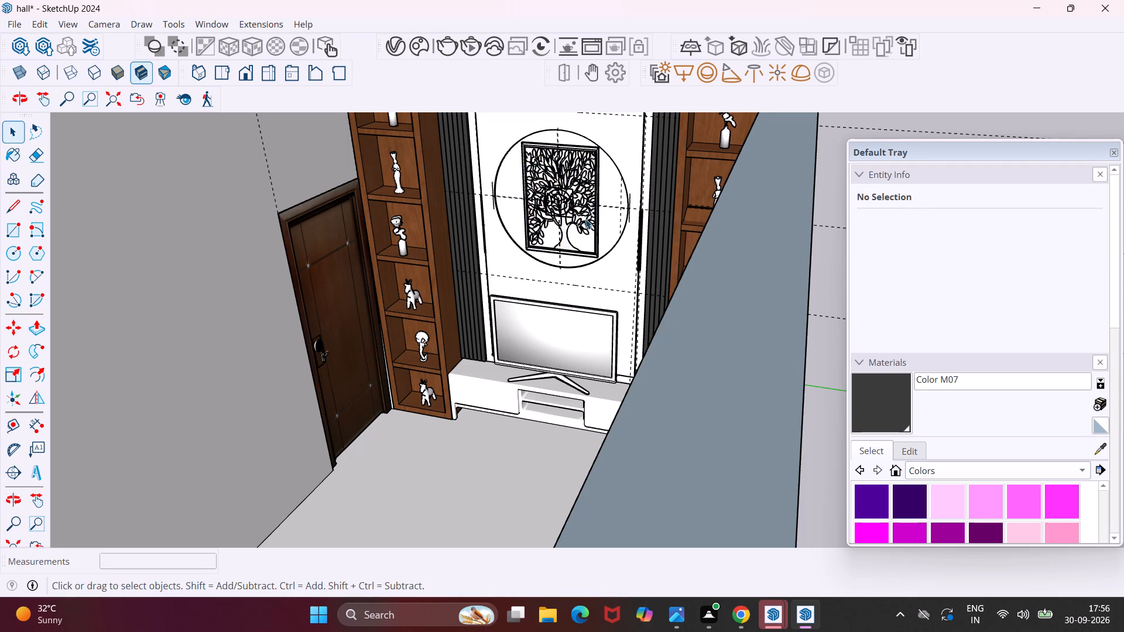
Scale the flatscreen television's height upward by a factor of 1.45, keeping its base on the console.
click(580, 317)
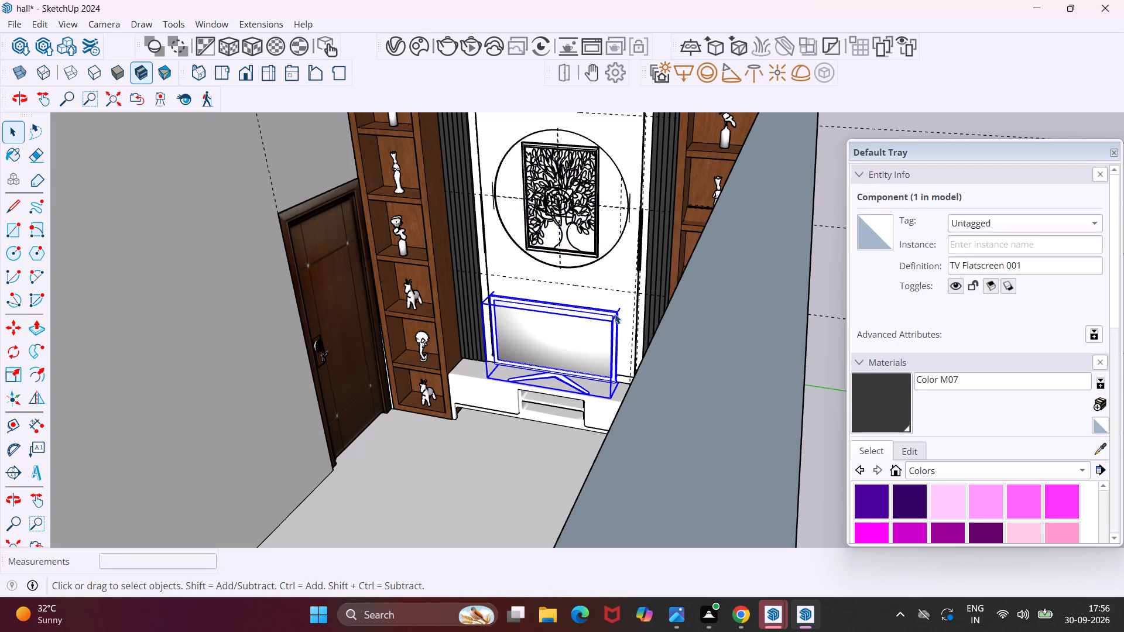
scroll(615, 313, up, 13)
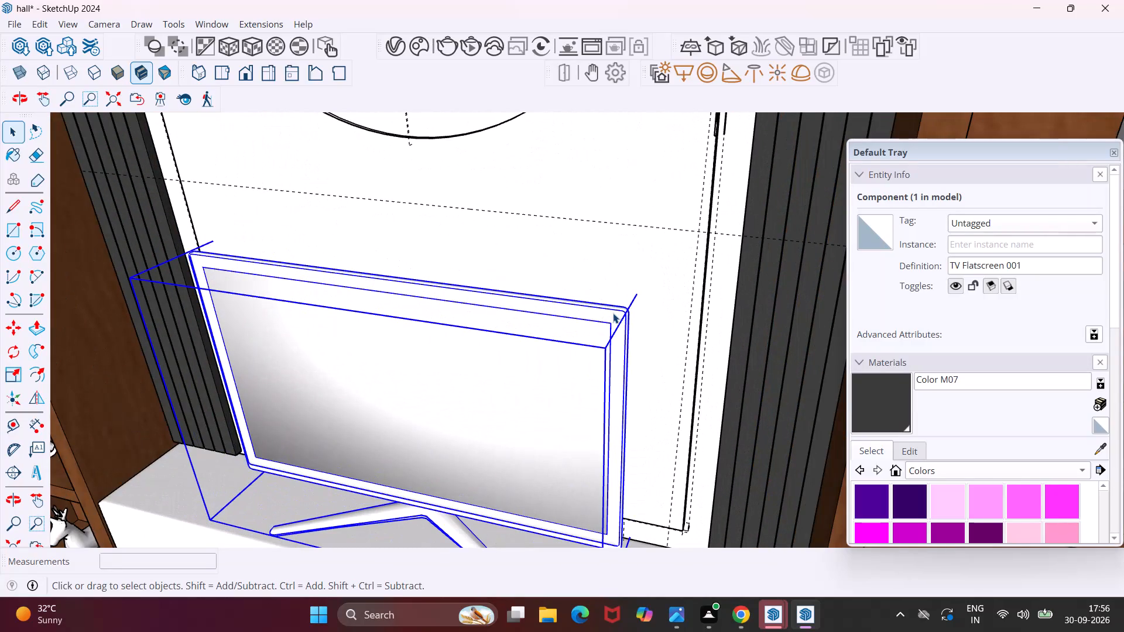
click(19, 370)
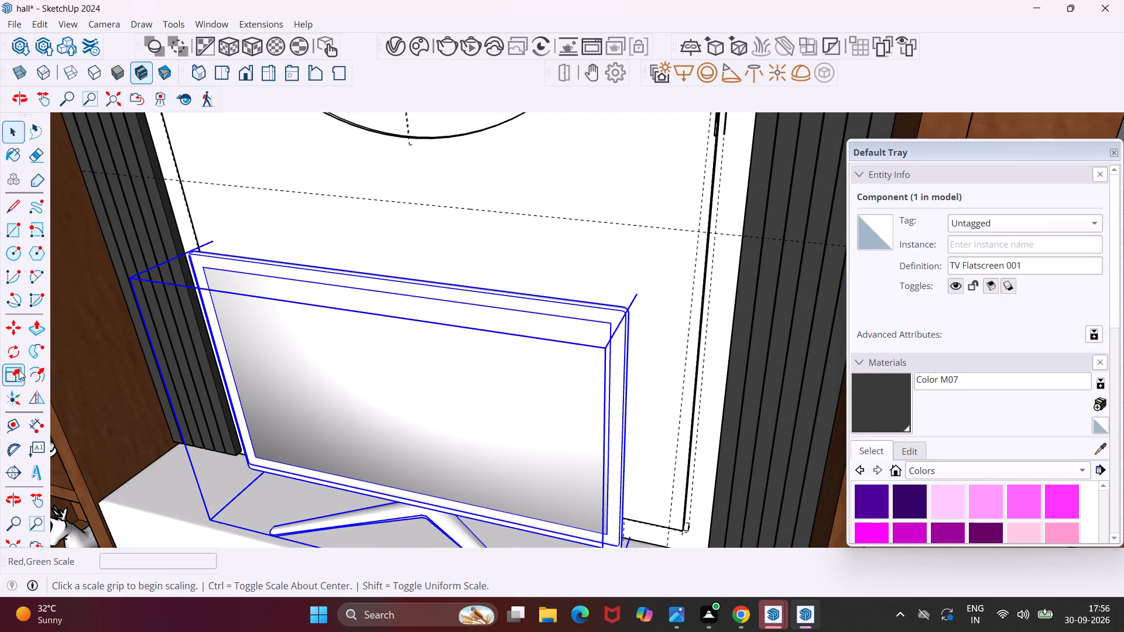
click(393, 271)
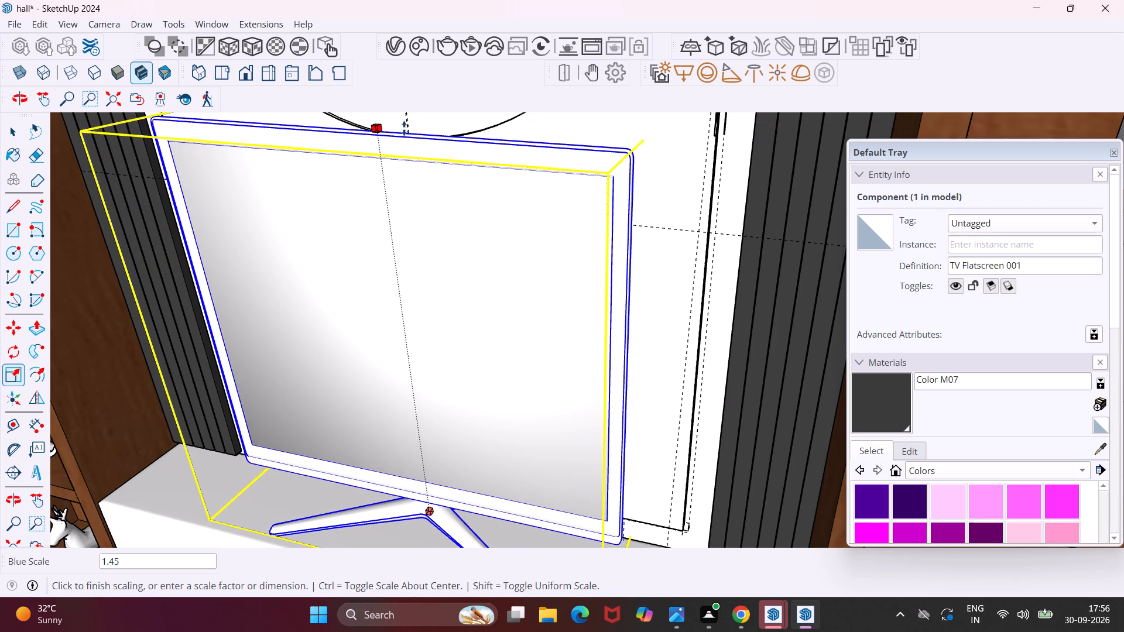
click(404, 127)
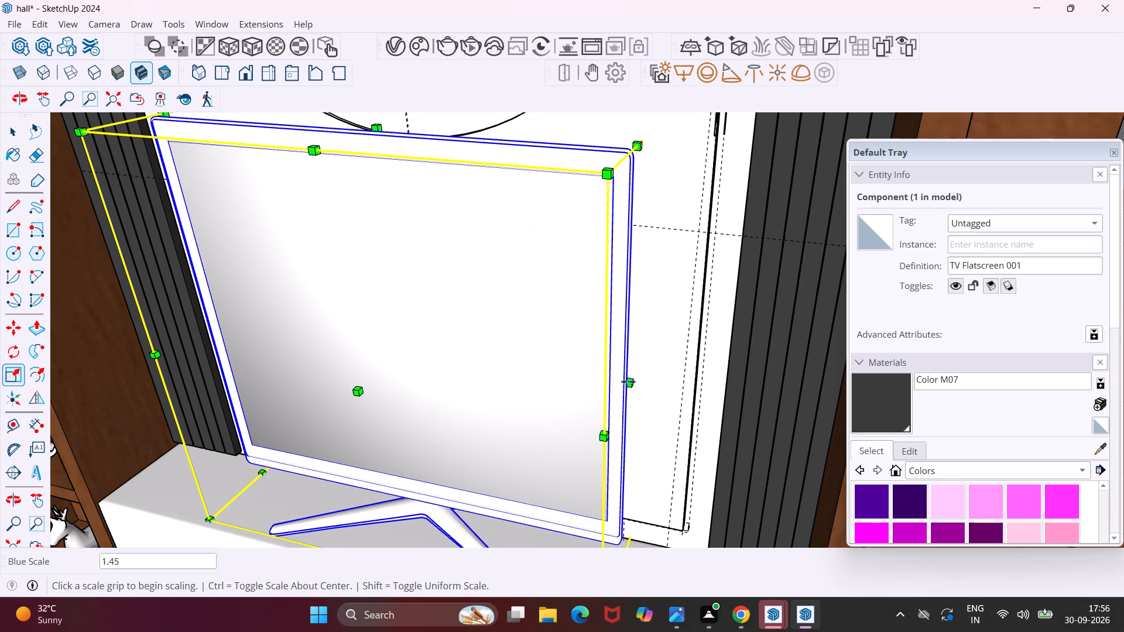
Widen the television toward the curtained window side by a factor of 1.19.
click(629, 382)
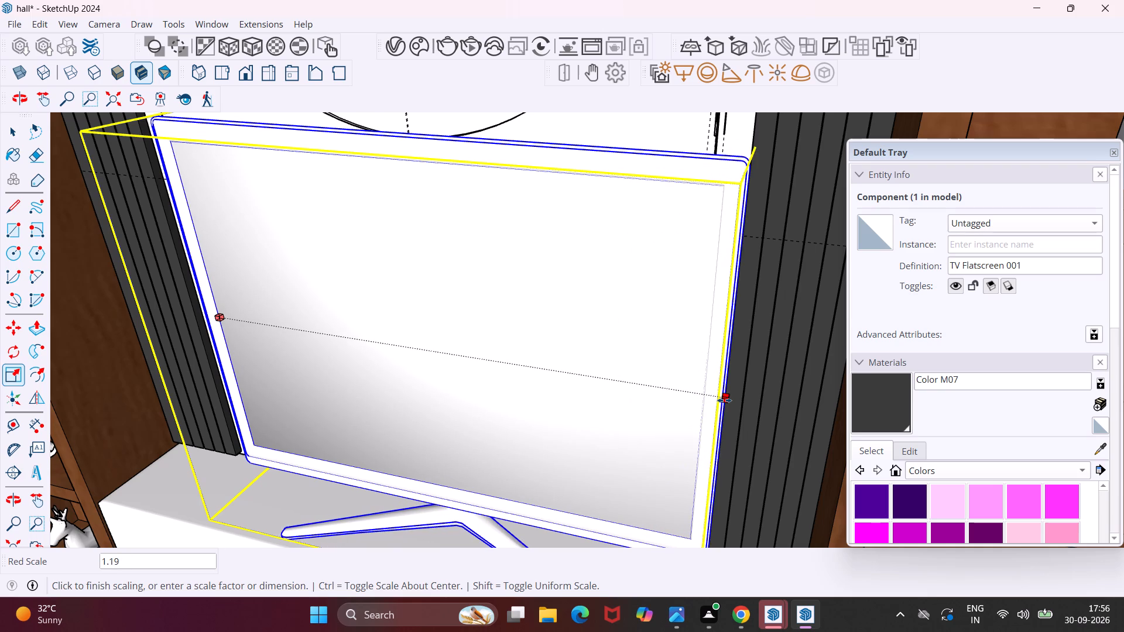
click(724, 400)
Widen the television toward the door side by a factor of about 1.08.
middle_drag(222, 331, 223, 331)
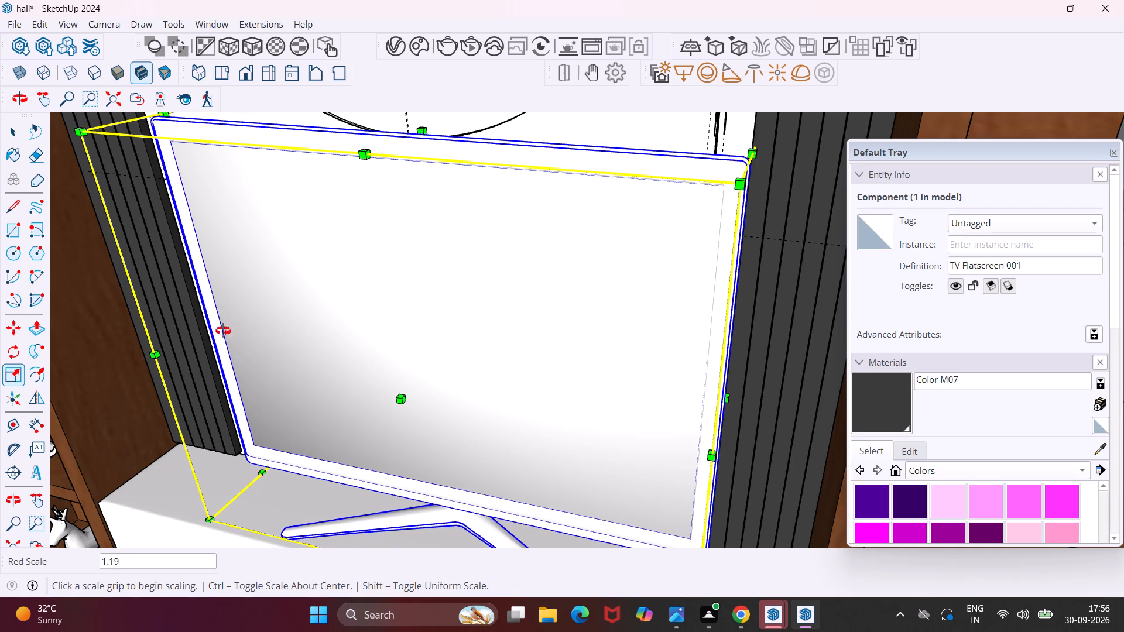
middle_drag(223, 331, 364, 352)
scroll(321, 350, down, 5)
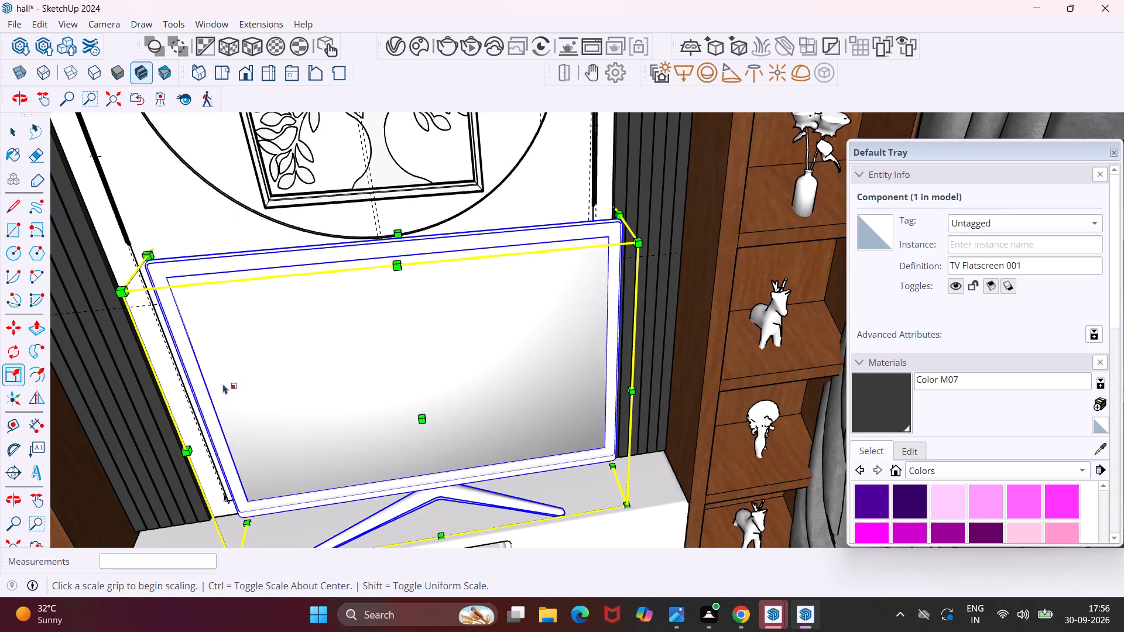
middle_drag(216, 386, 269, 370)
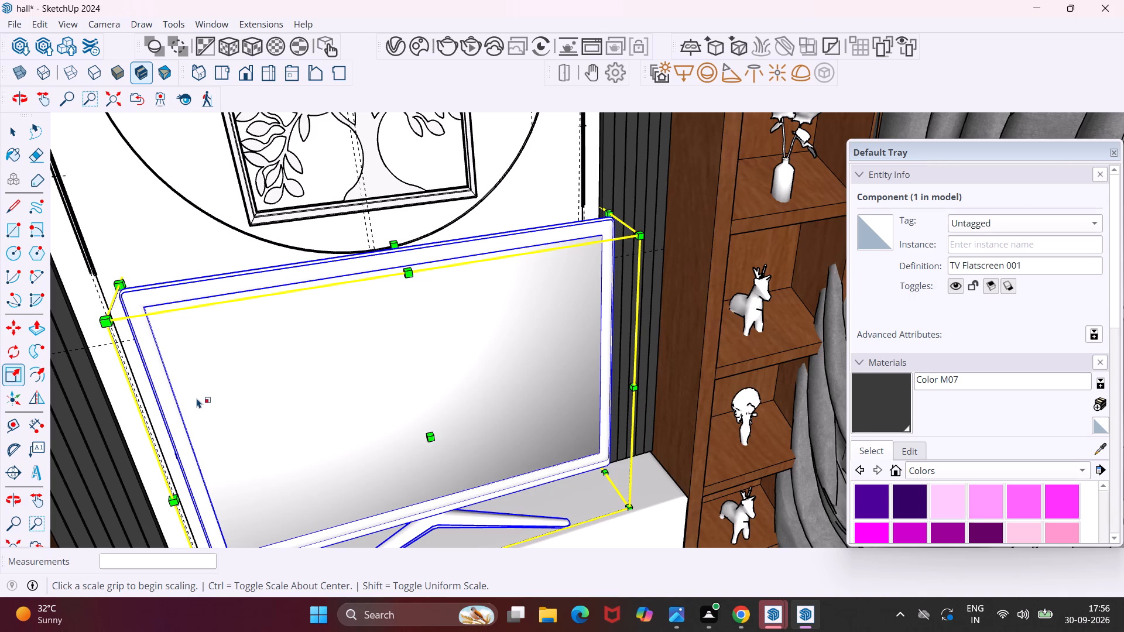
scroll(197, 398, down, 3)
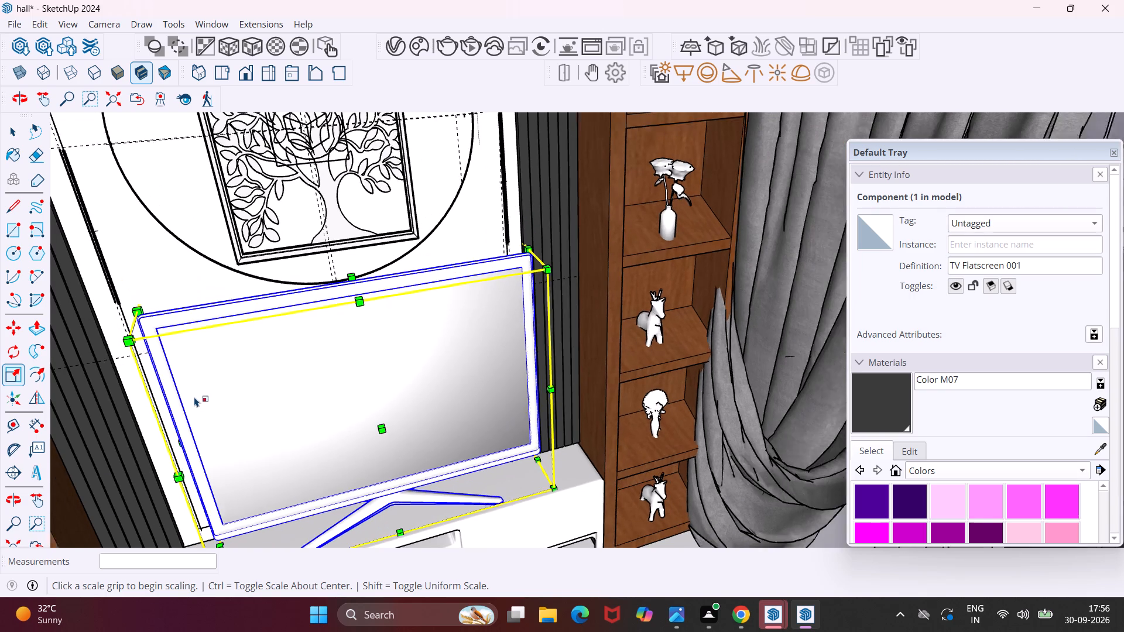
scroll(194, 397, down, 1)
middle_drag(132, 427, 189, 401)
scroll(139, 483, up, 8)
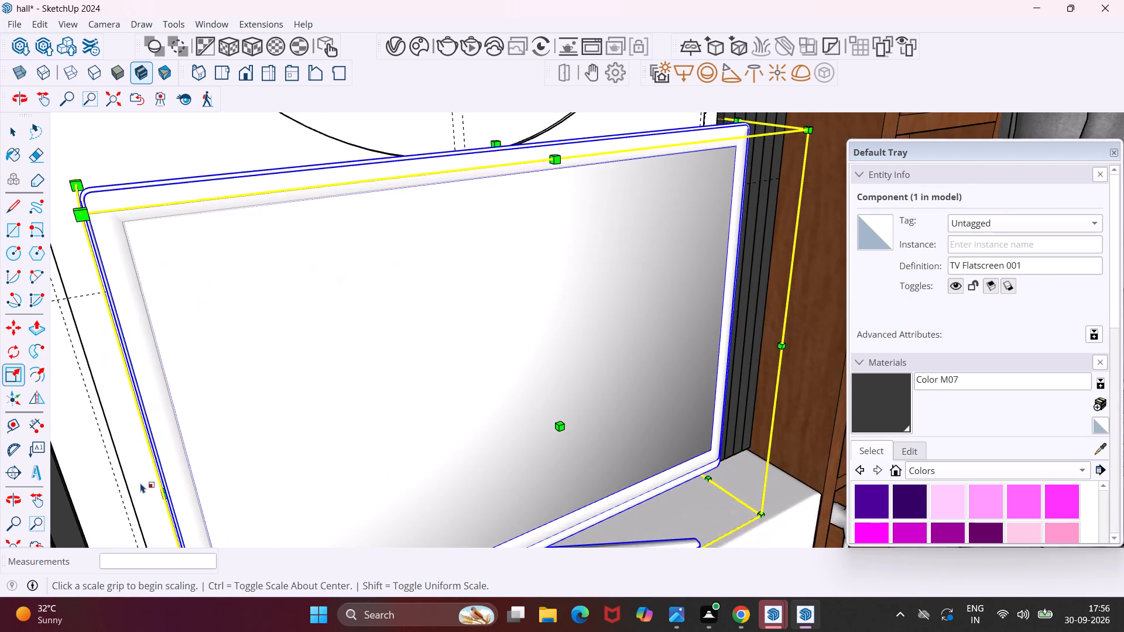
scroll(151, 490, up, 4)
click(176, 493)
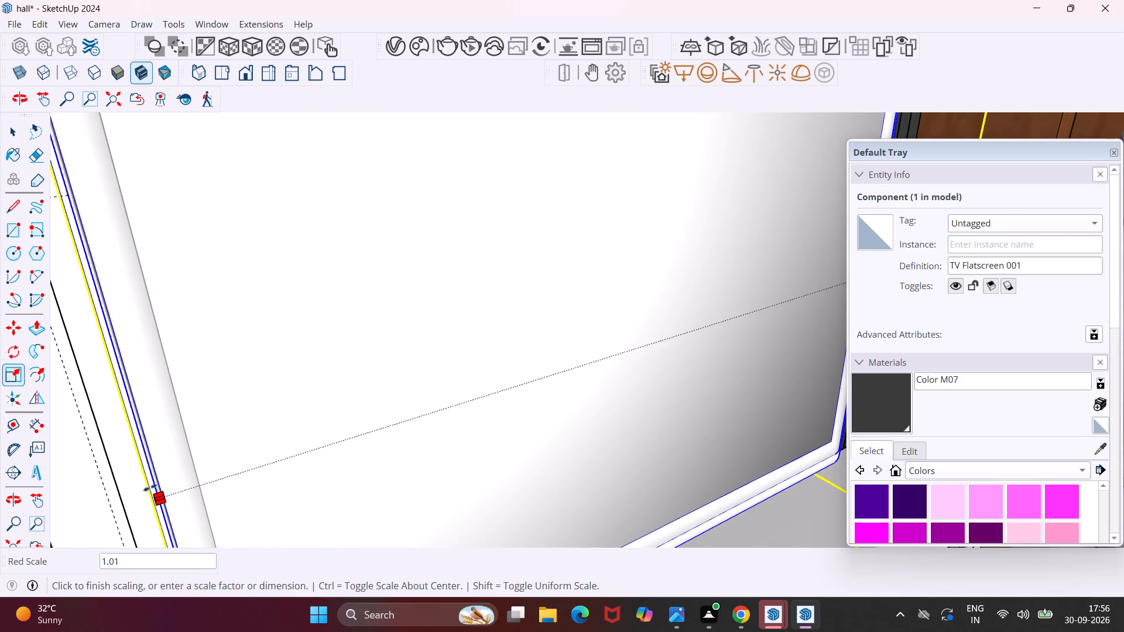
scroll(149, 487, down, 8)
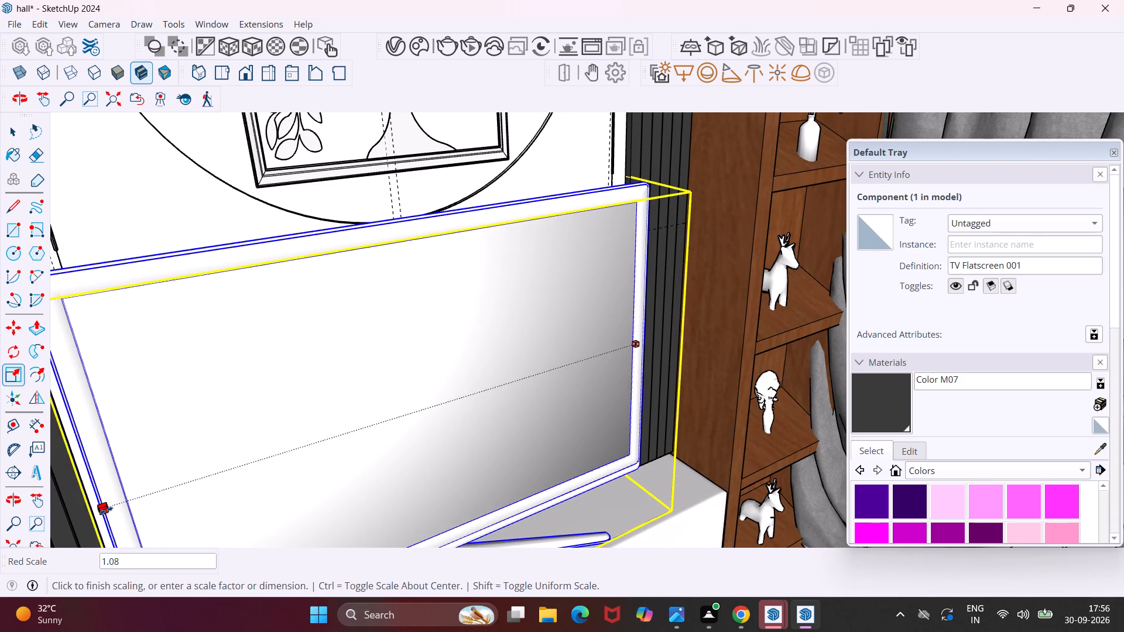
click(95, 510)
Scale the television's height upward again by a factor of 1.07 and clear the selection.
scroll(221, 429, down, 3)
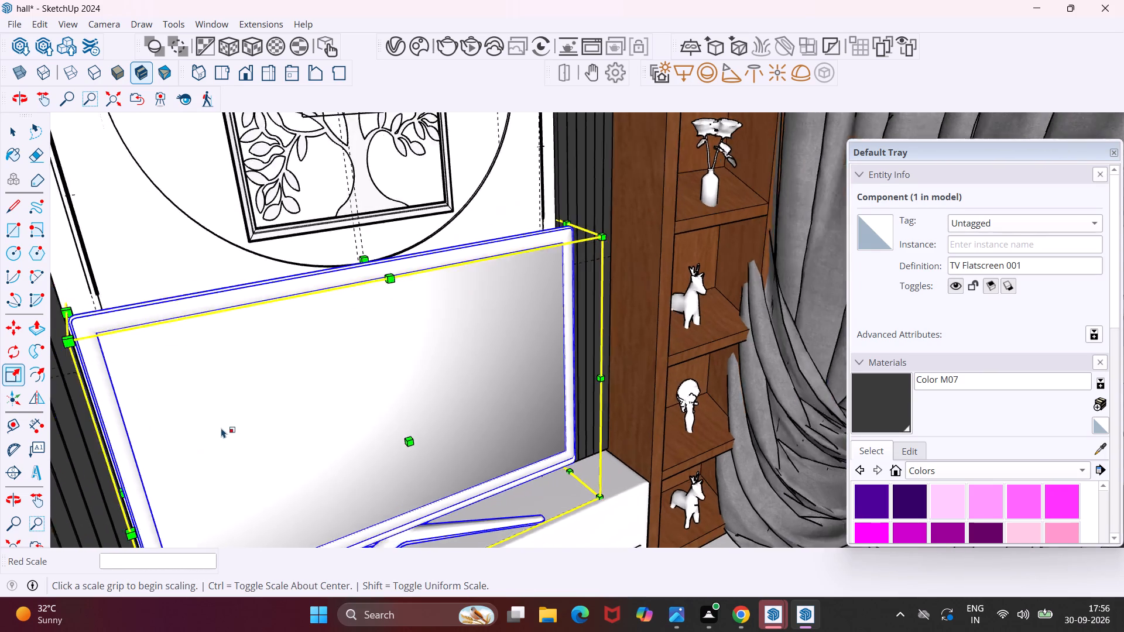
scroll(221, 428, down, 2)
middle_drag(297, 423, 194, 386)
scroll(207, 383, down, 4)
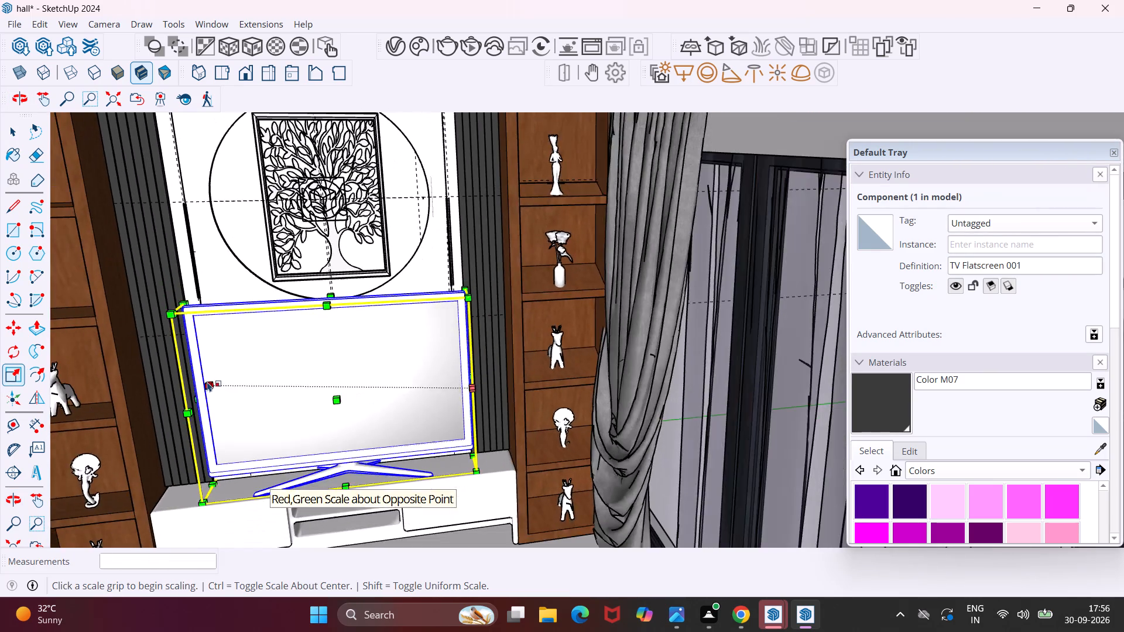
scroll(207, 376, down, 4)
scroll(294, 317, up, 5)
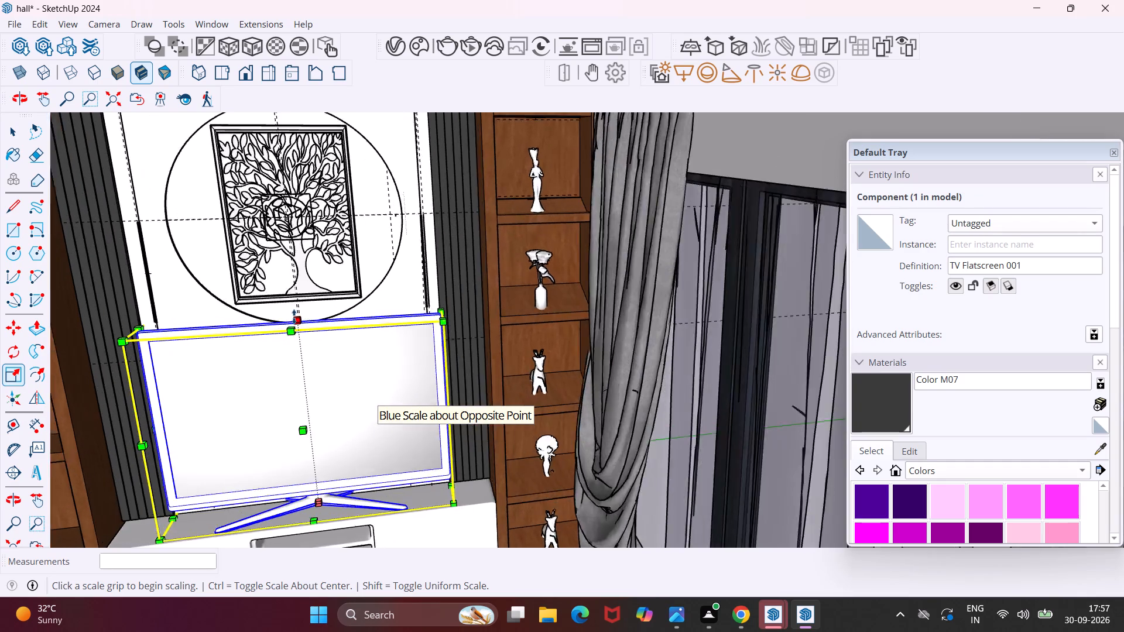
scroll(294, 317, up, 12)
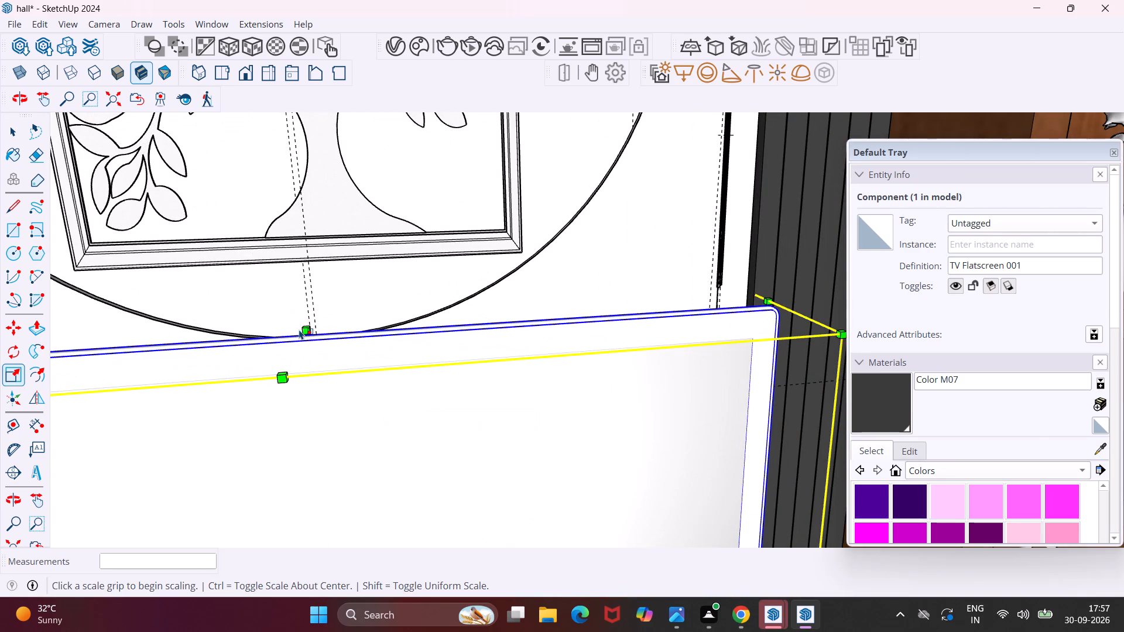
click(311, 331)
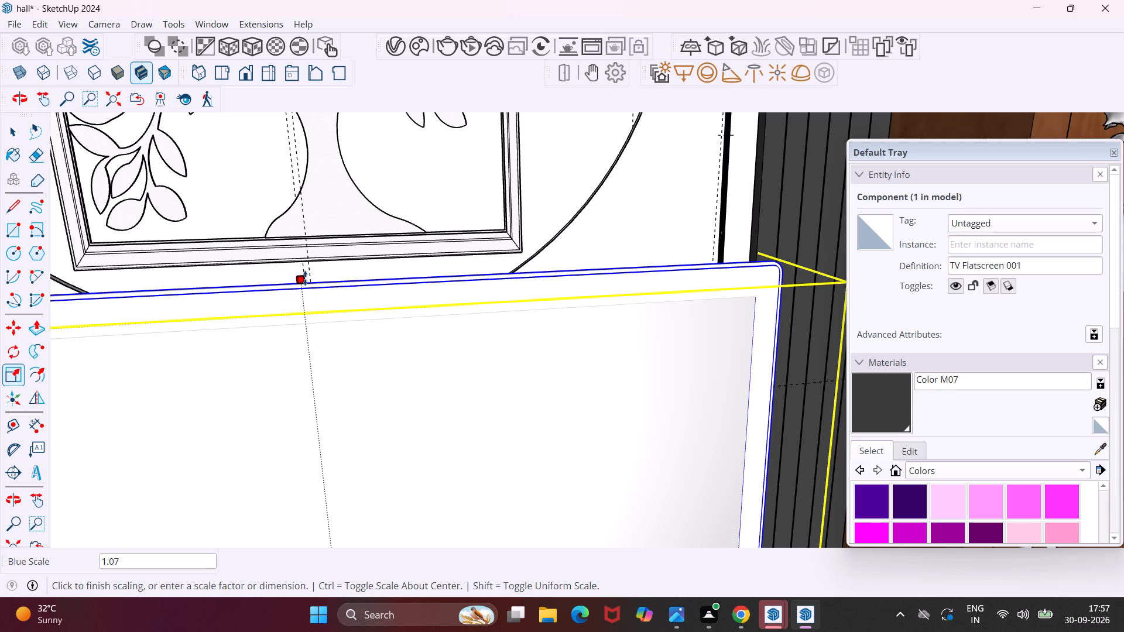
click(305, 278)
scroll(278, 267, down, 17)
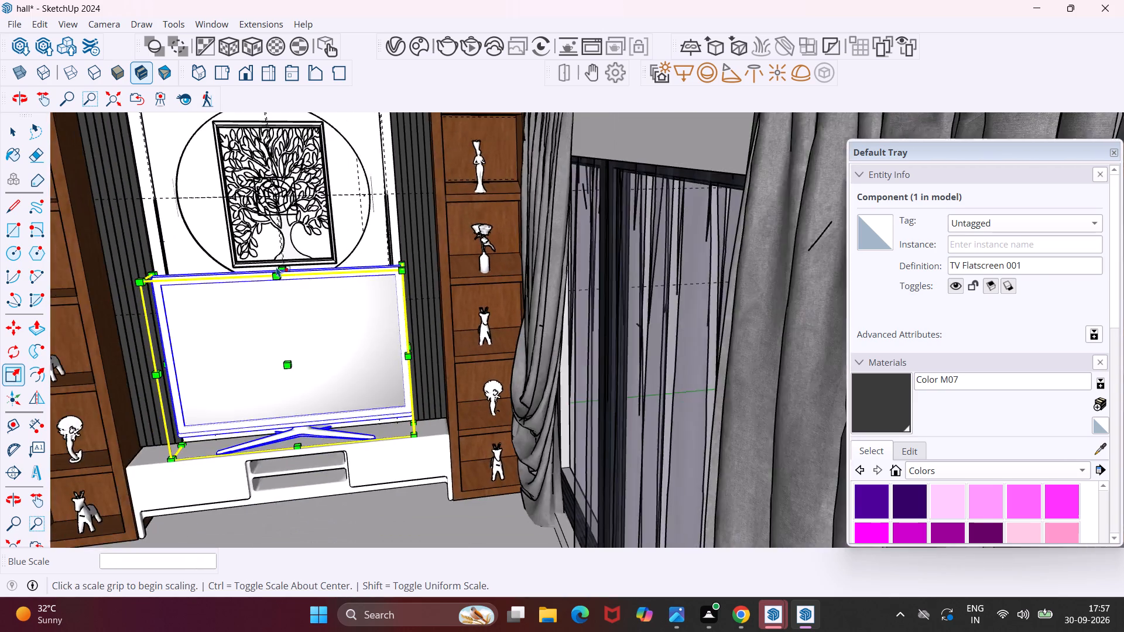
scroll(276, 267, down, 11)
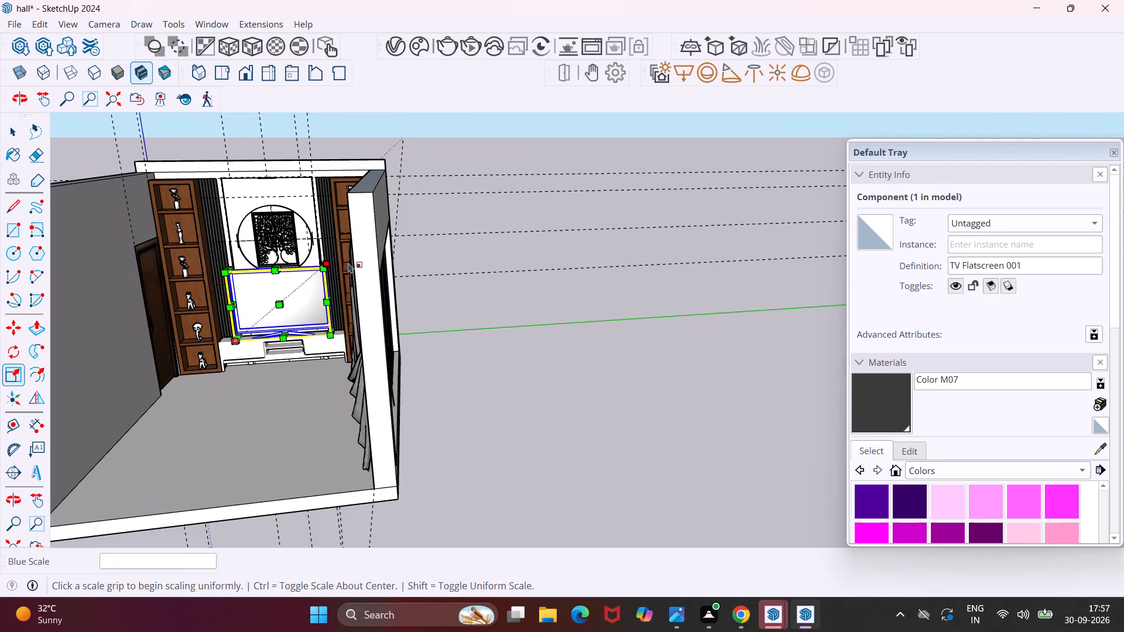
key(Escape)
key(space)
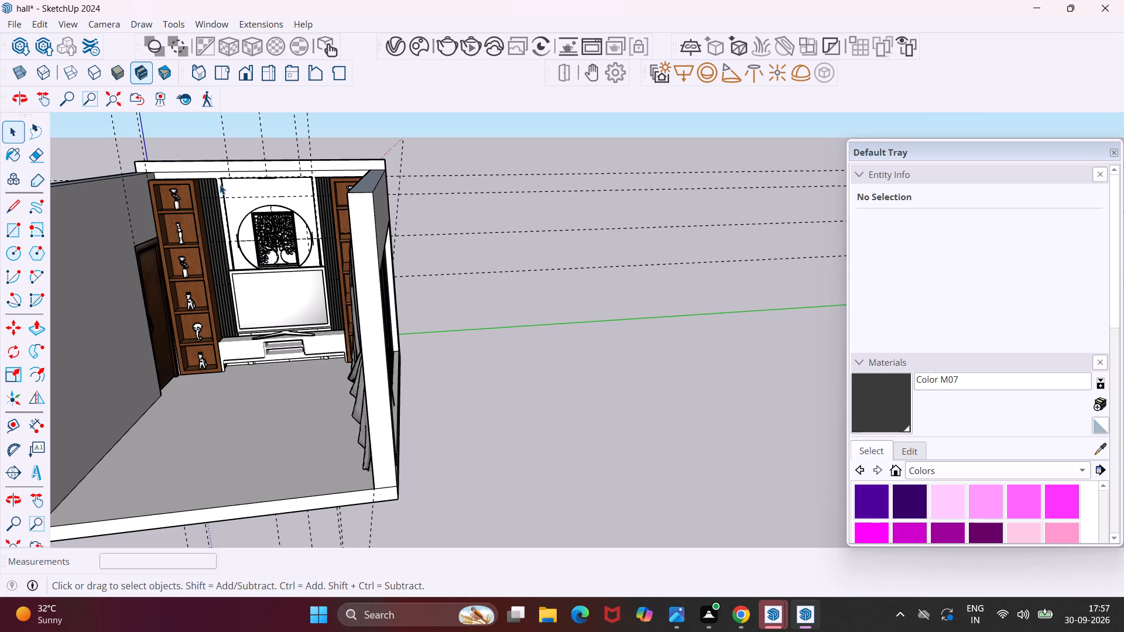
Scale the window curtain component's height upward by a factor of about 1.15, toward the top of the side wall.
middle_drag(220, 184, 262, 232)
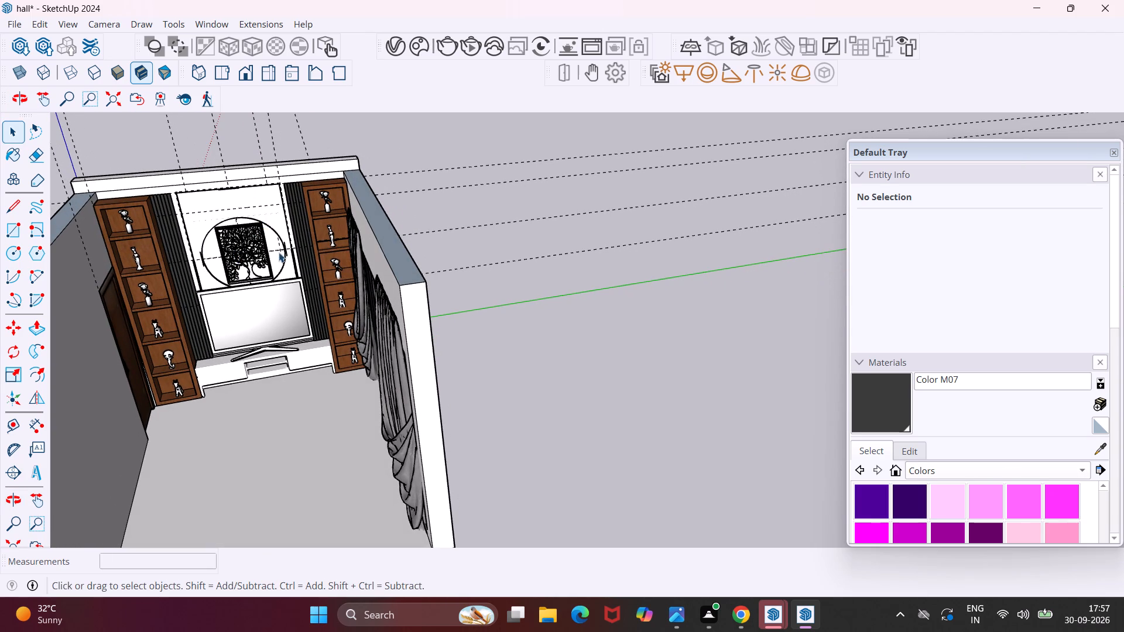
middle_drag(361, 223, 402, 210)
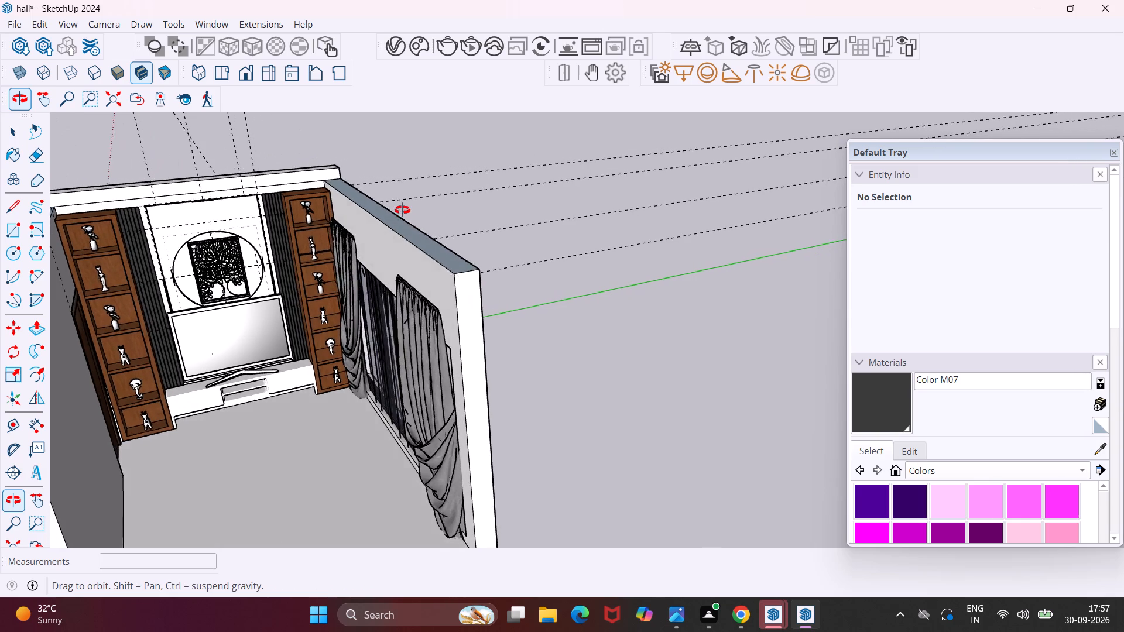
middle_drag(402, 210, 421, 205)
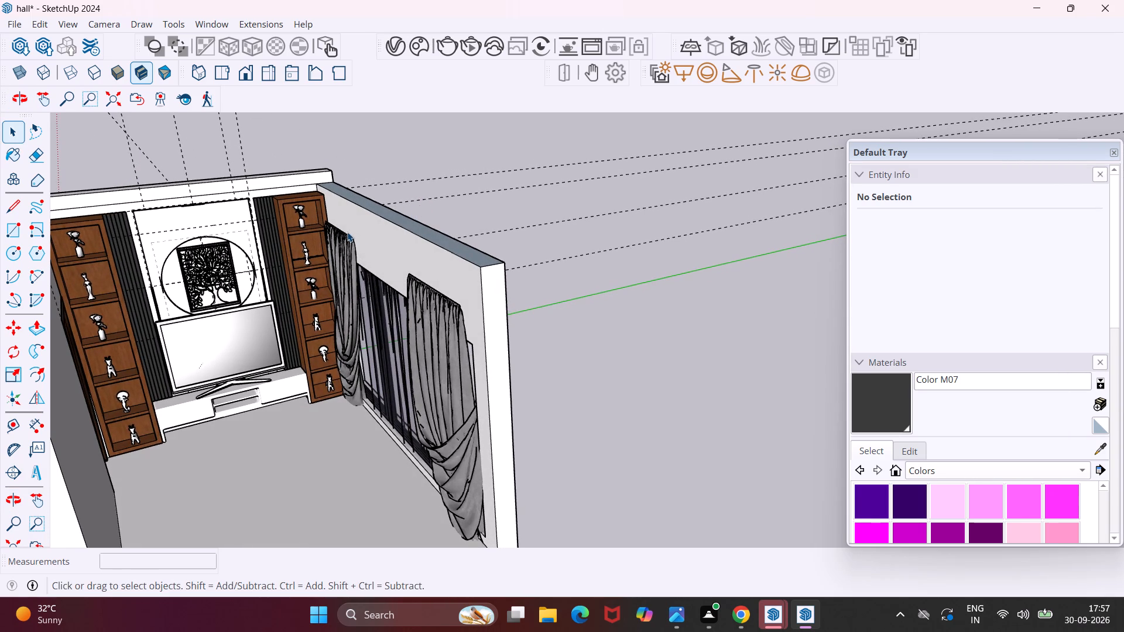
scroll(347, 232, up, 9)
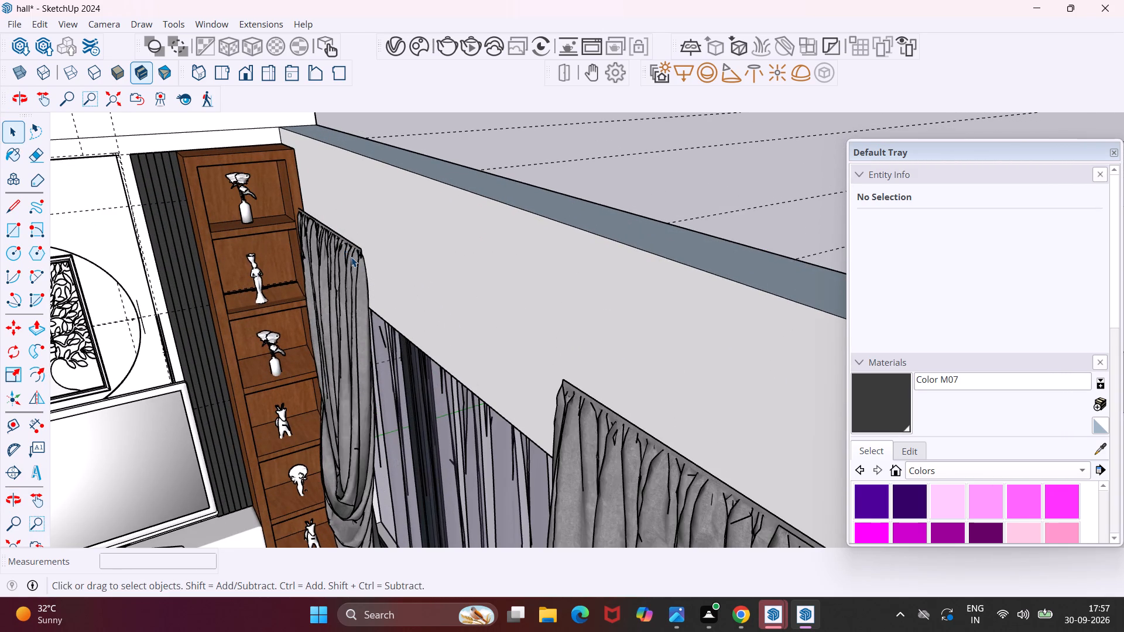
click(351, 257)
middle_drag(352, 257, 293, 257)
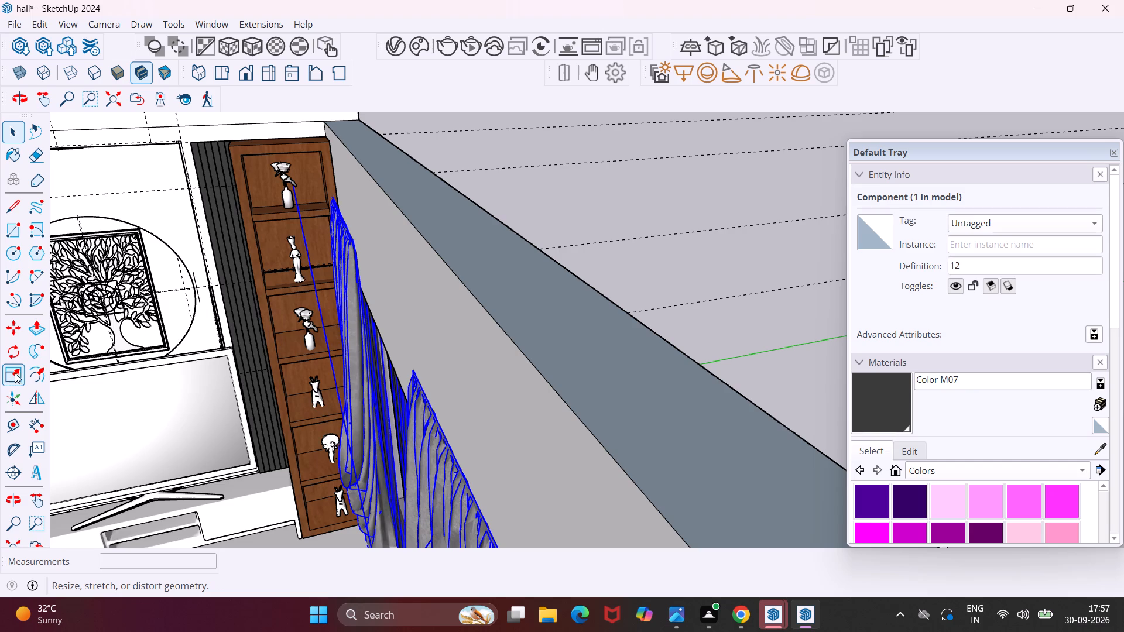
click(9, 374)
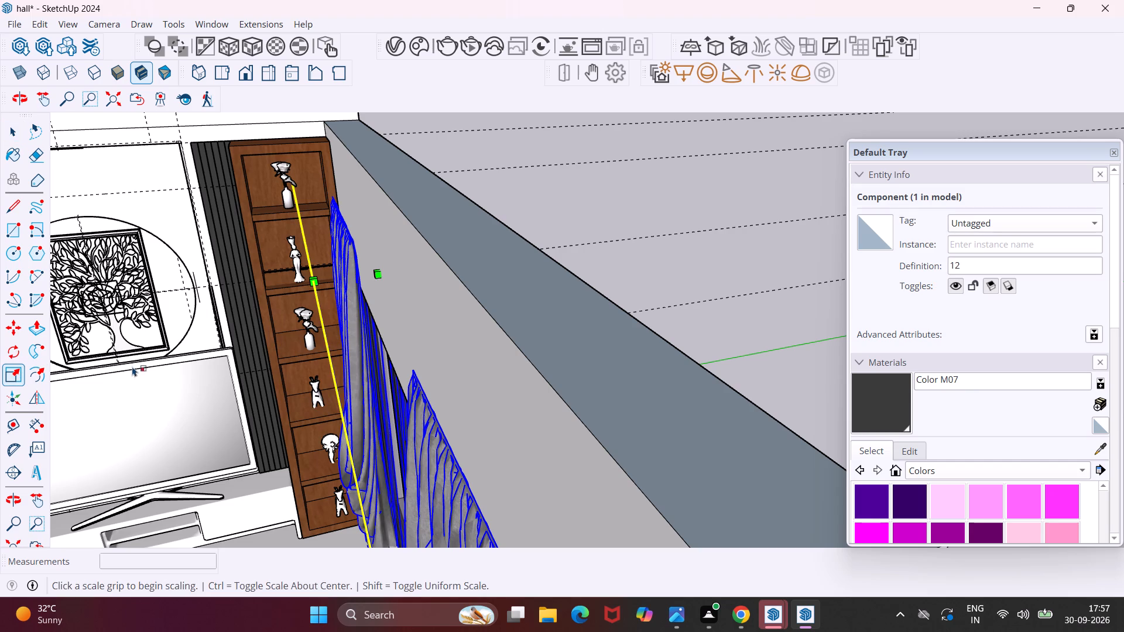
click(374, 270)
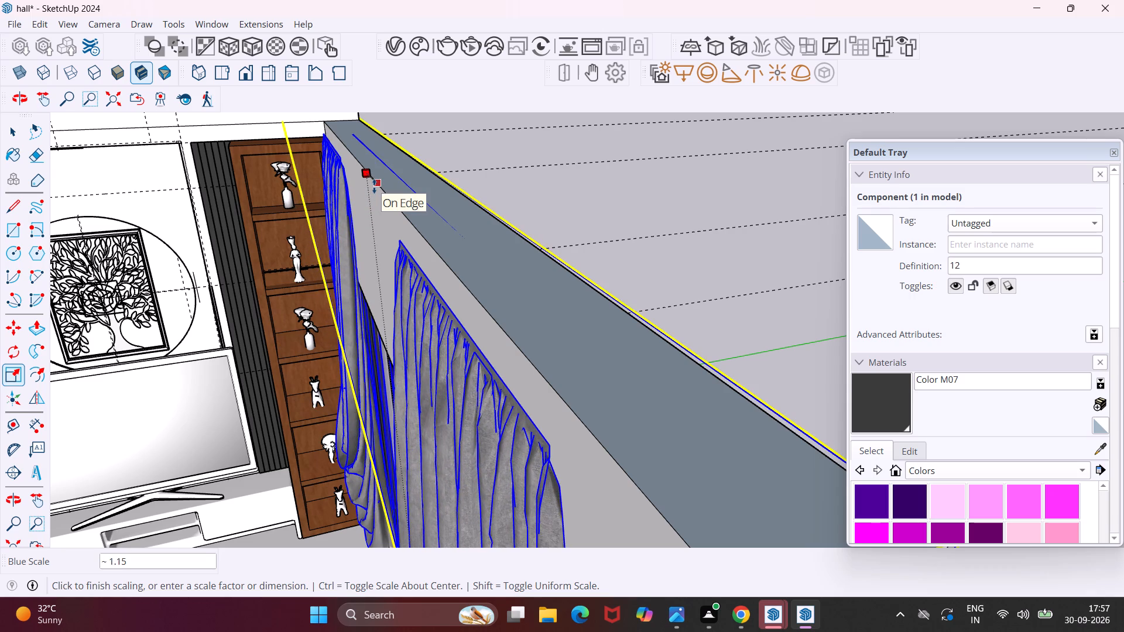
click(374, 186)
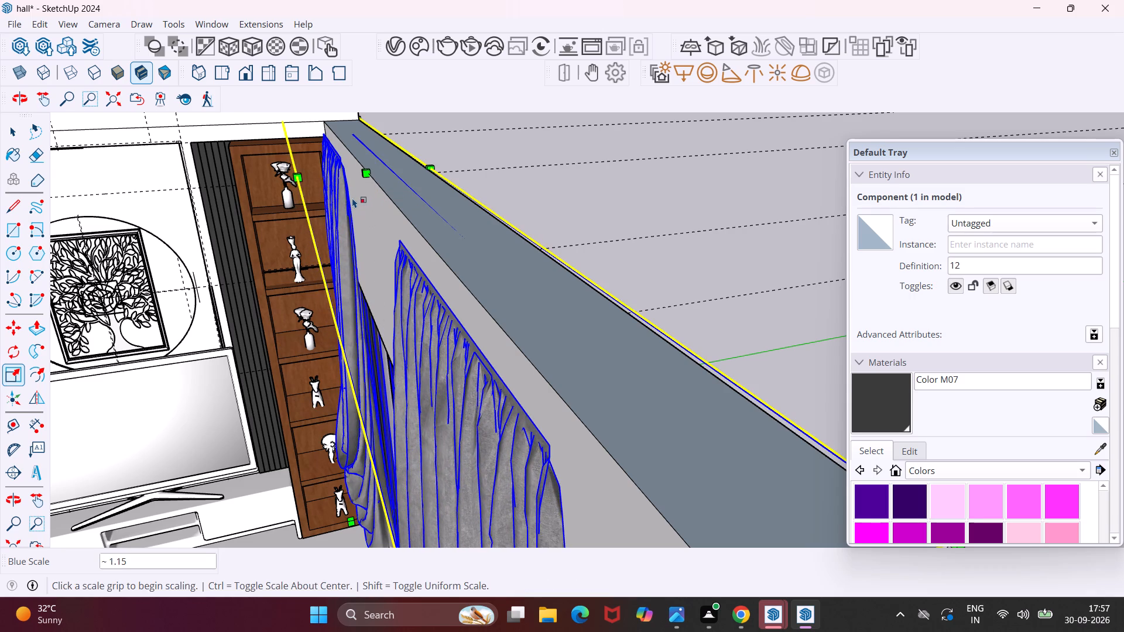
key(Escape)
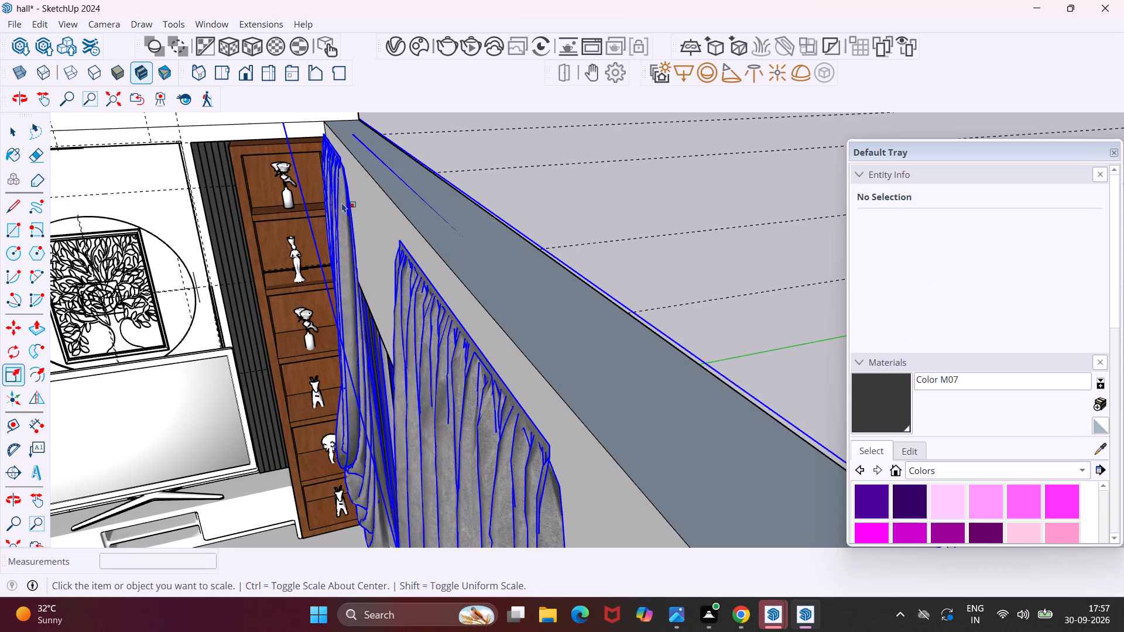
Examine the whole hall from several angles, checking the television and curtain proportions against the walls.
scroll(341, 202, down, 7)
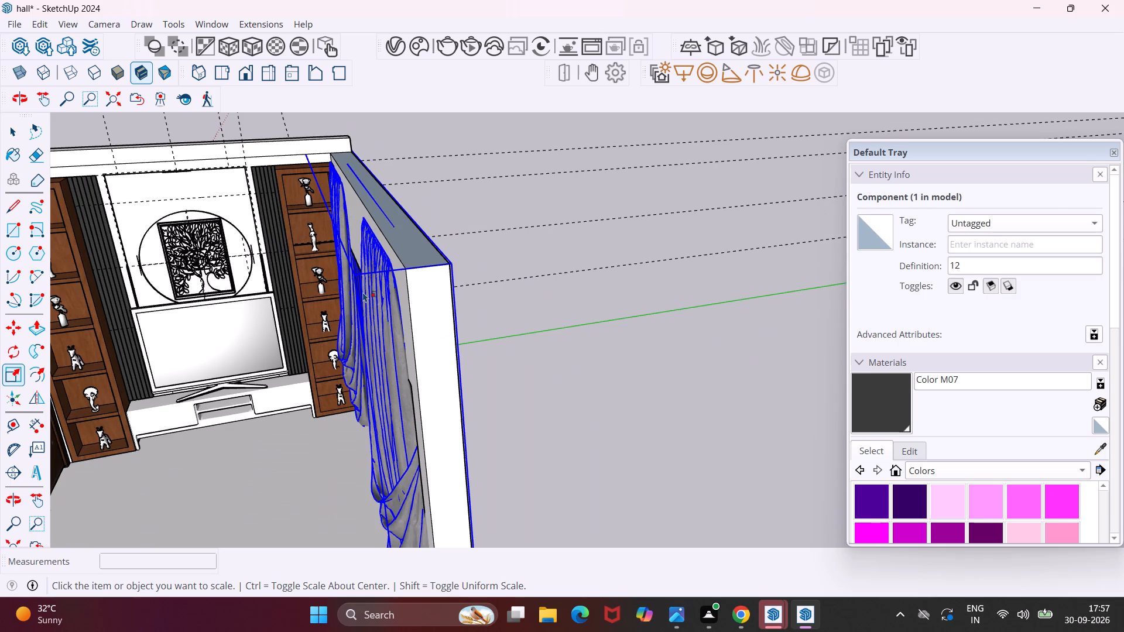
scroll(353, 283, down, 11)
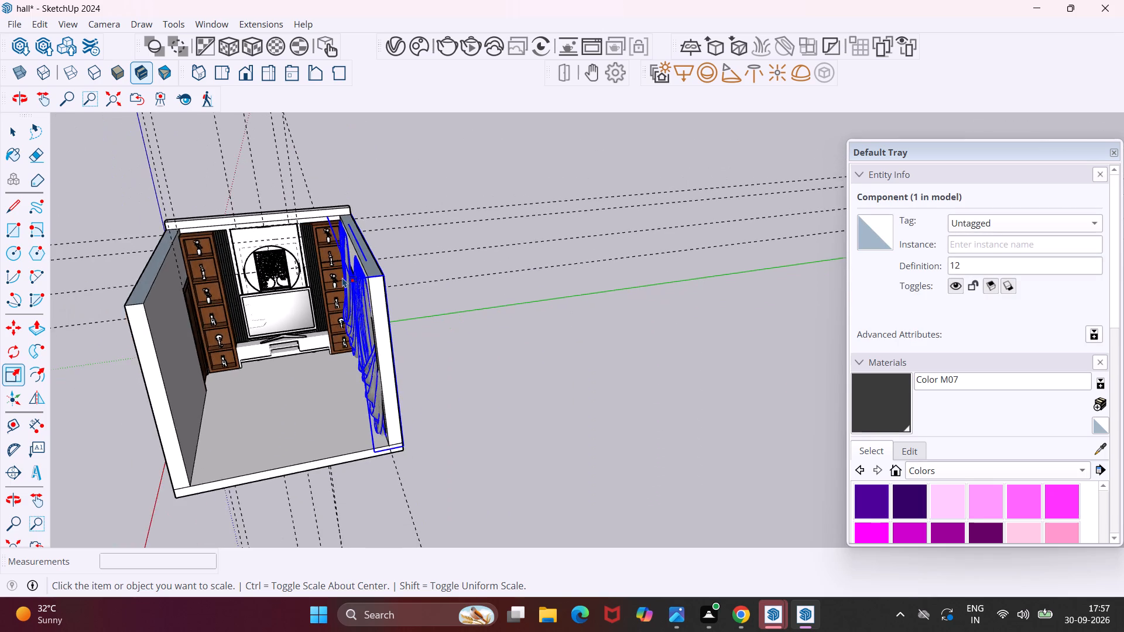
scroll(342, 277, down, 2)
middle_drag(168, 321, 155, 281)
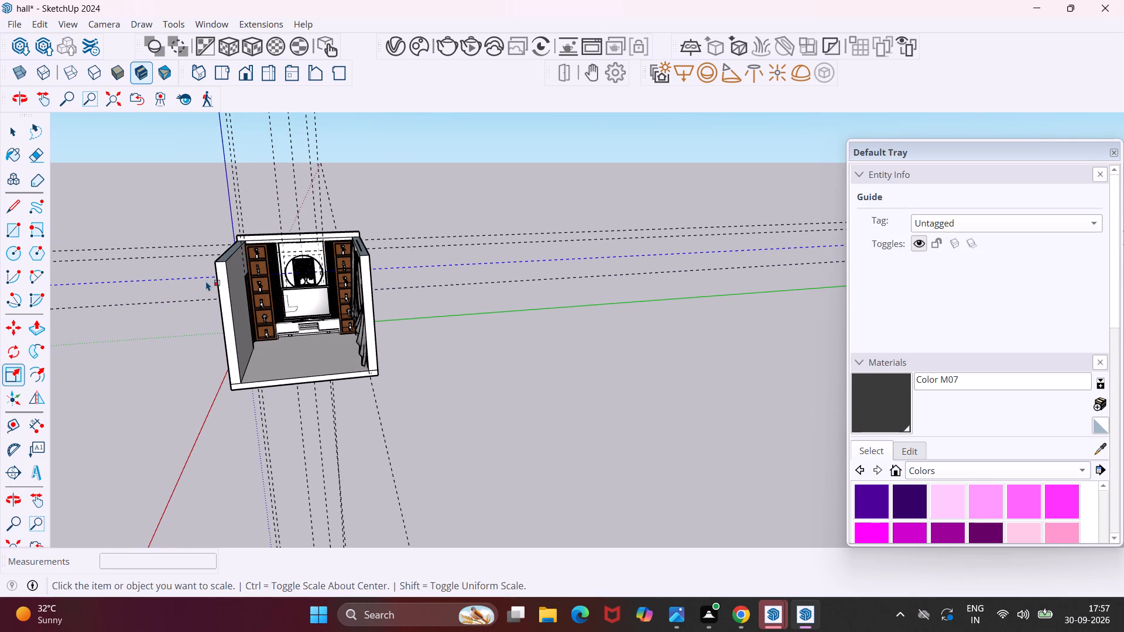
scroll(283, 311, up, 6)
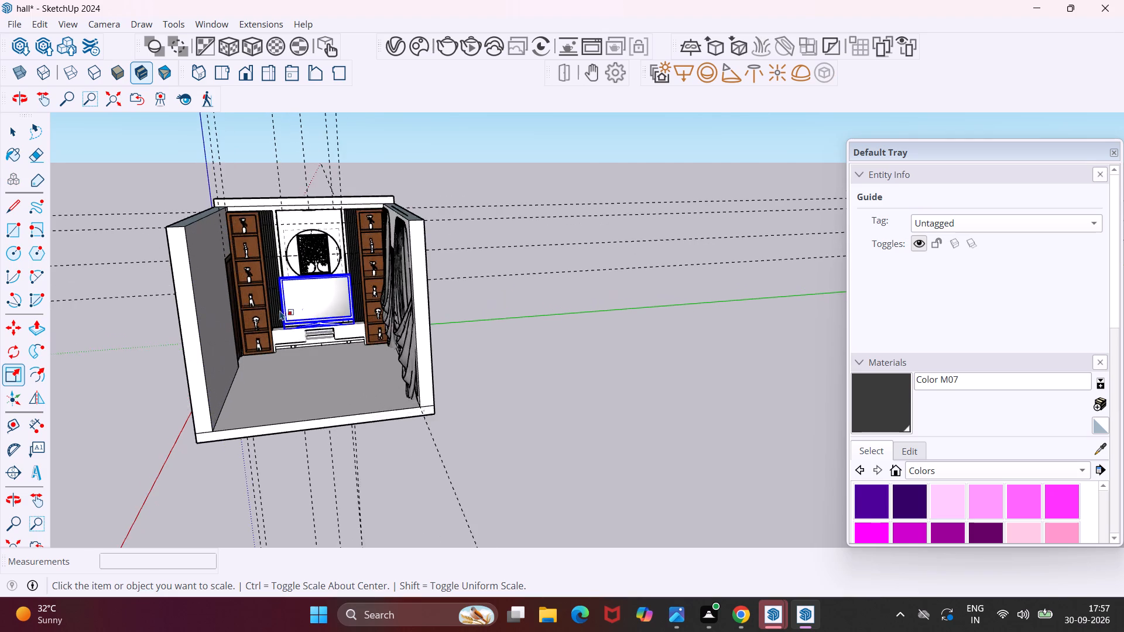
scroll(280, 310, up, 2)
middle_drag(317, 301, 352, 321)
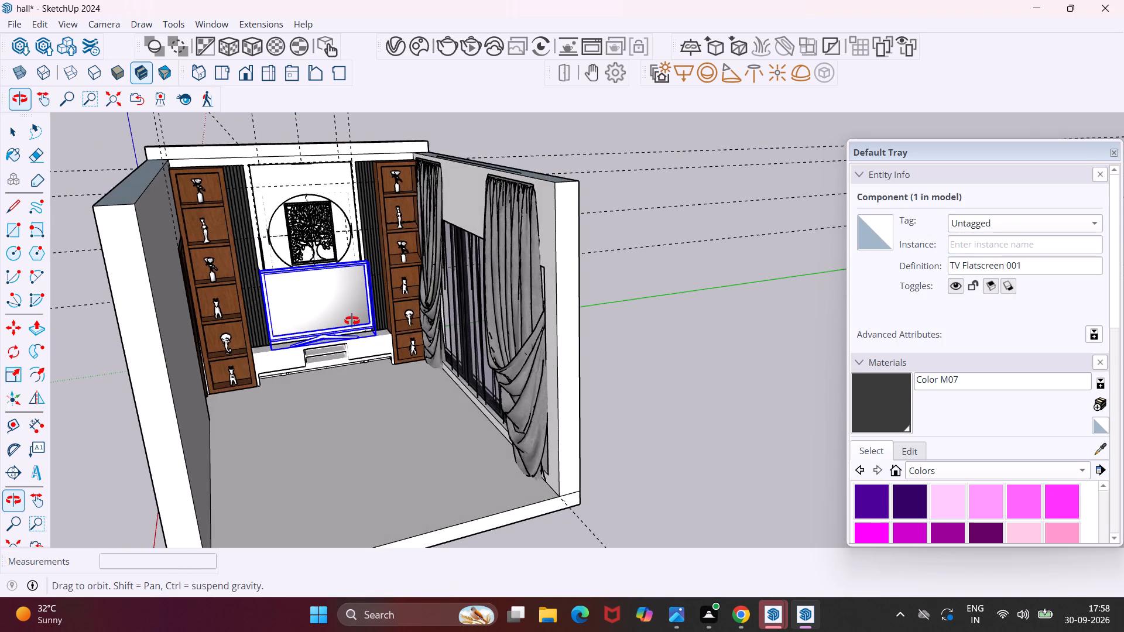
Open the 3D Warehouse model library.
middle_drag(352, 321, 335, 338)
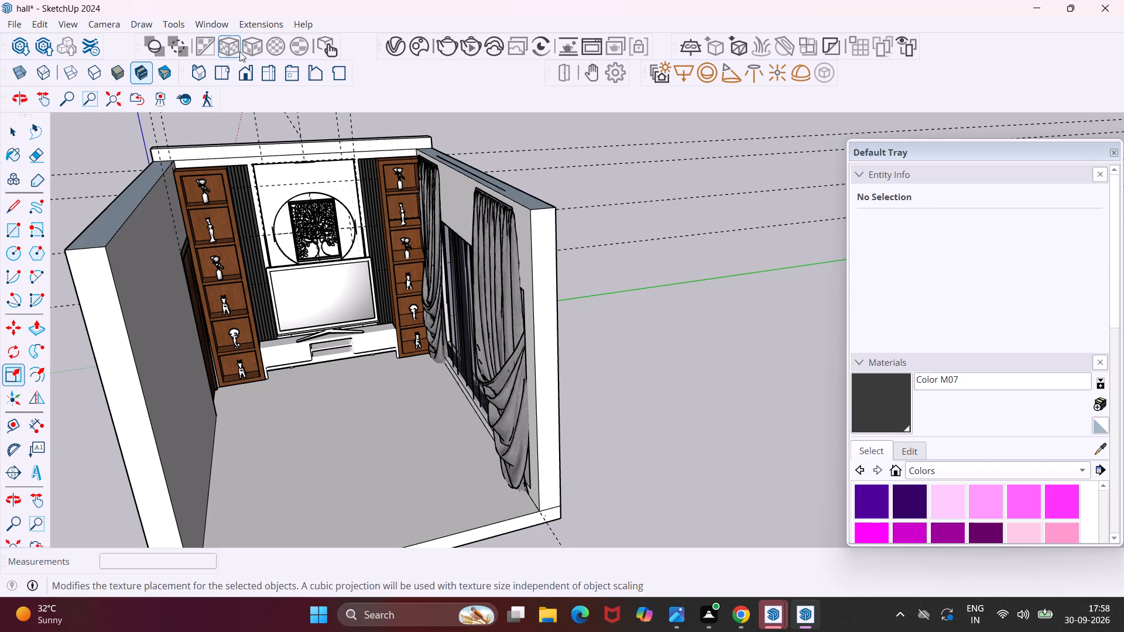
click(215, 25)
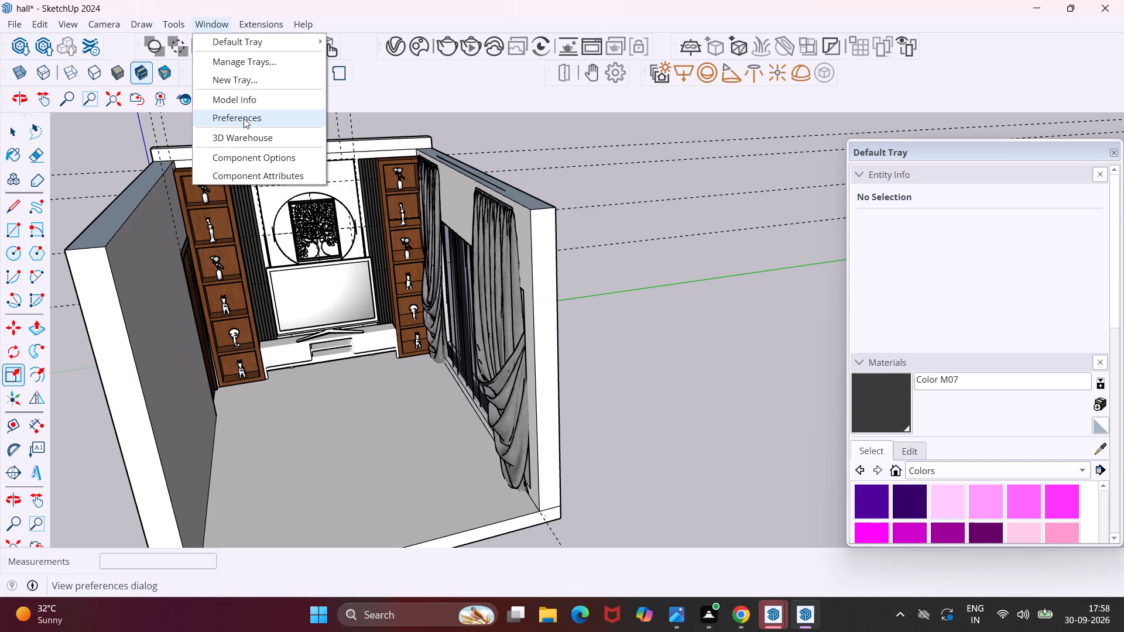
click(244, 135)
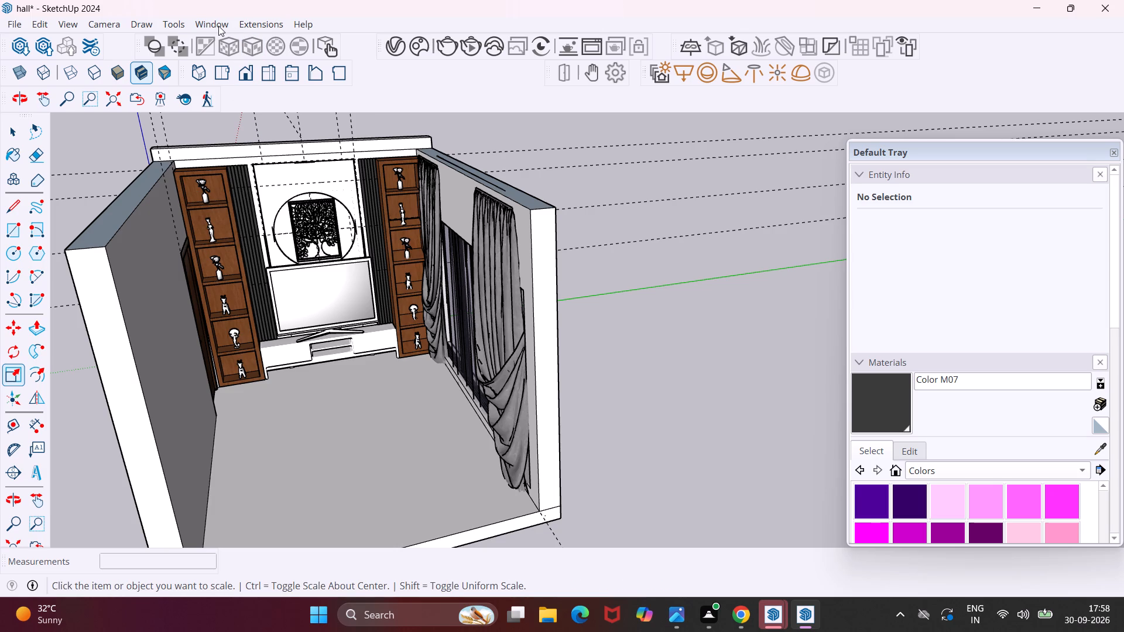
click(217, 25)
click(251, 141)
key(Escape)
key(space)
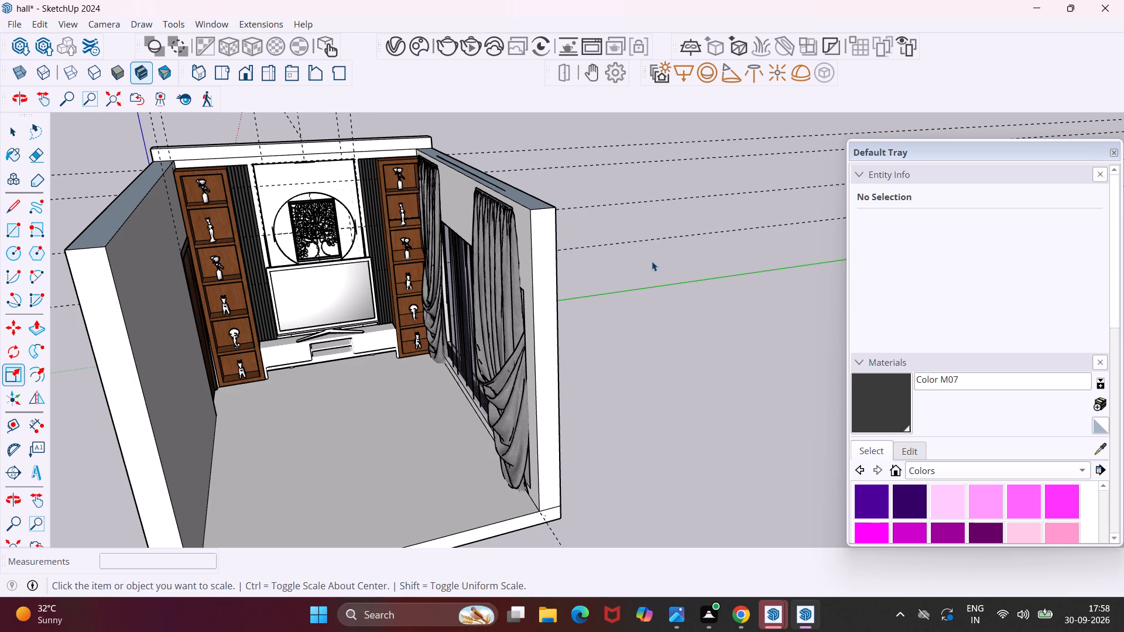
click(201, 20)
click(238, 132)
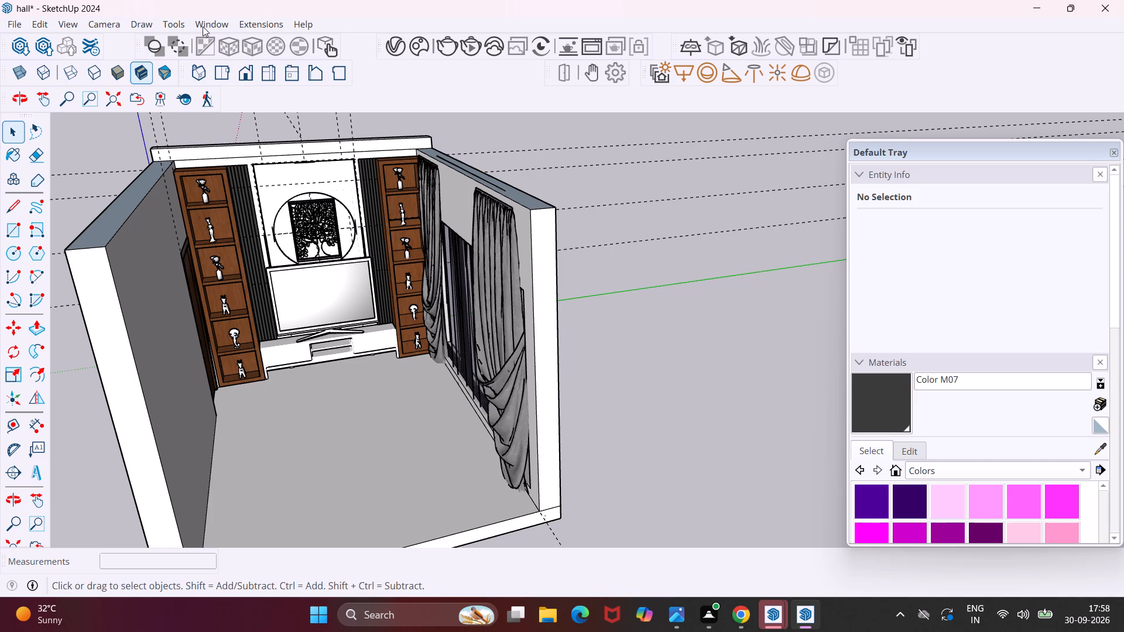
Save the hall model.
key(ctrl+s)
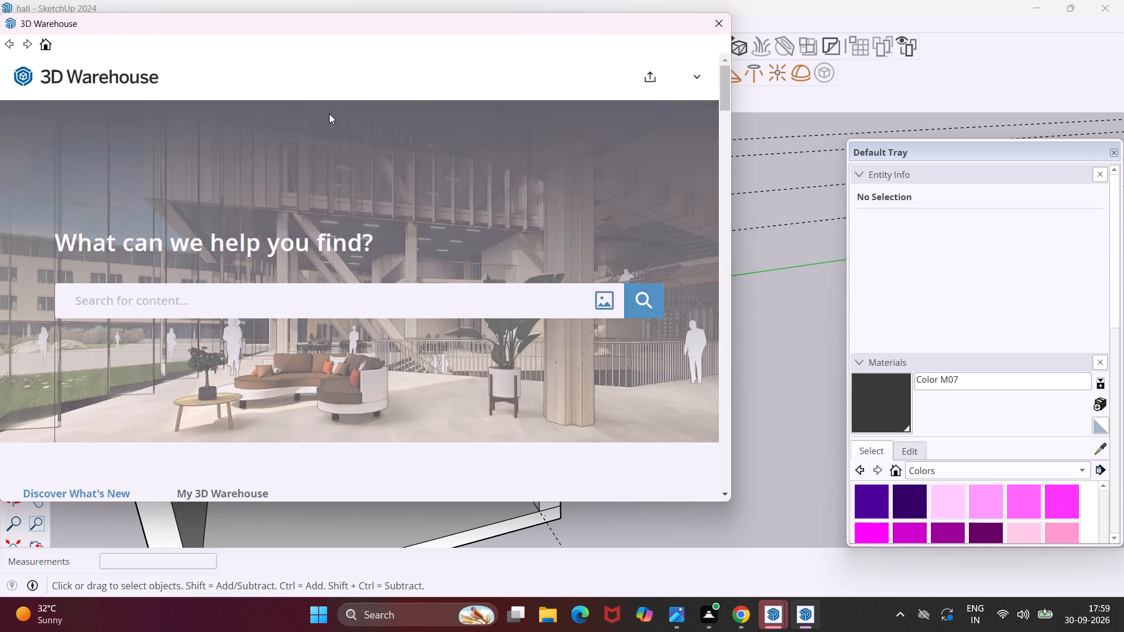
Search the 3D Warehouse for "small plants interior design".
click(264, 308)
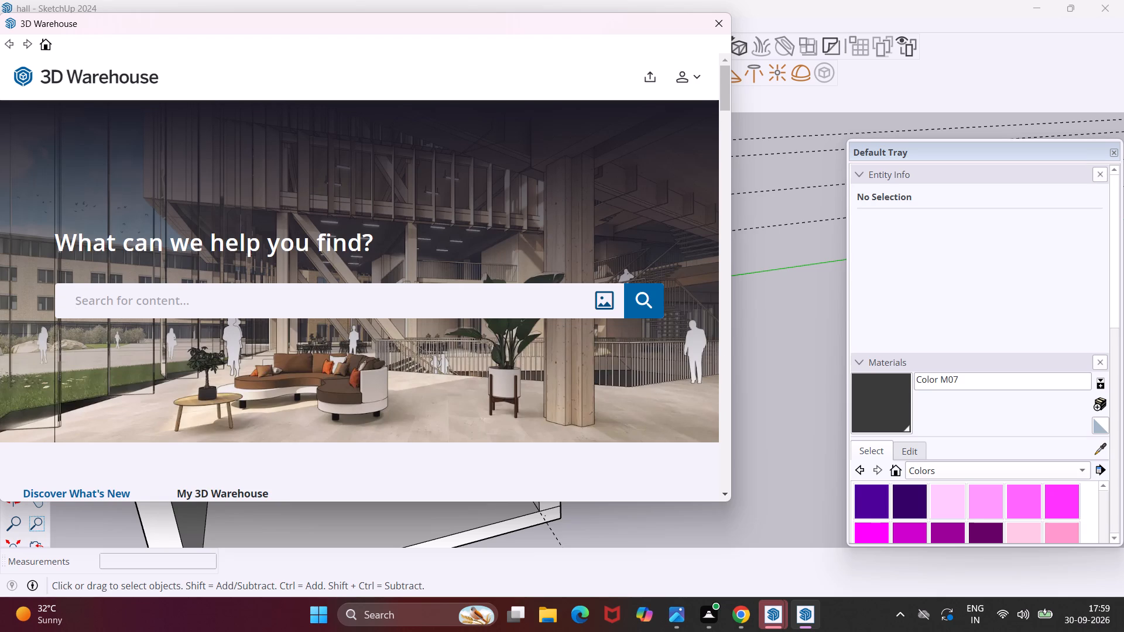
key(s)
text(mall)
key(space)
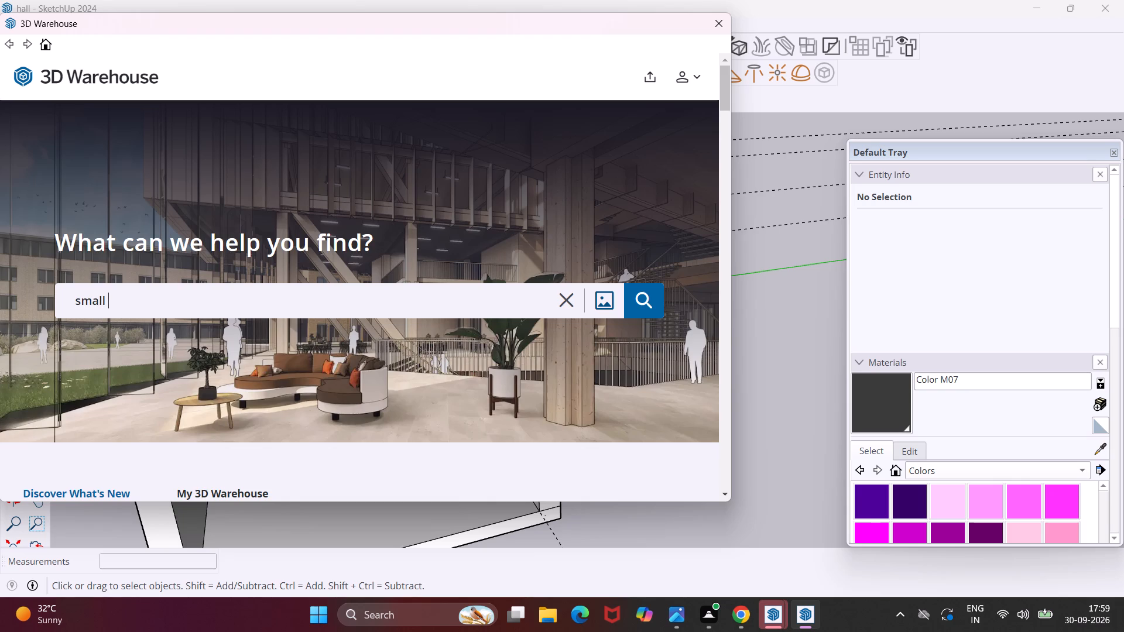
text(pla)
text(nts)
key(space)
text(in)
text(terio)
text(r desi)
key(g)
key(n)
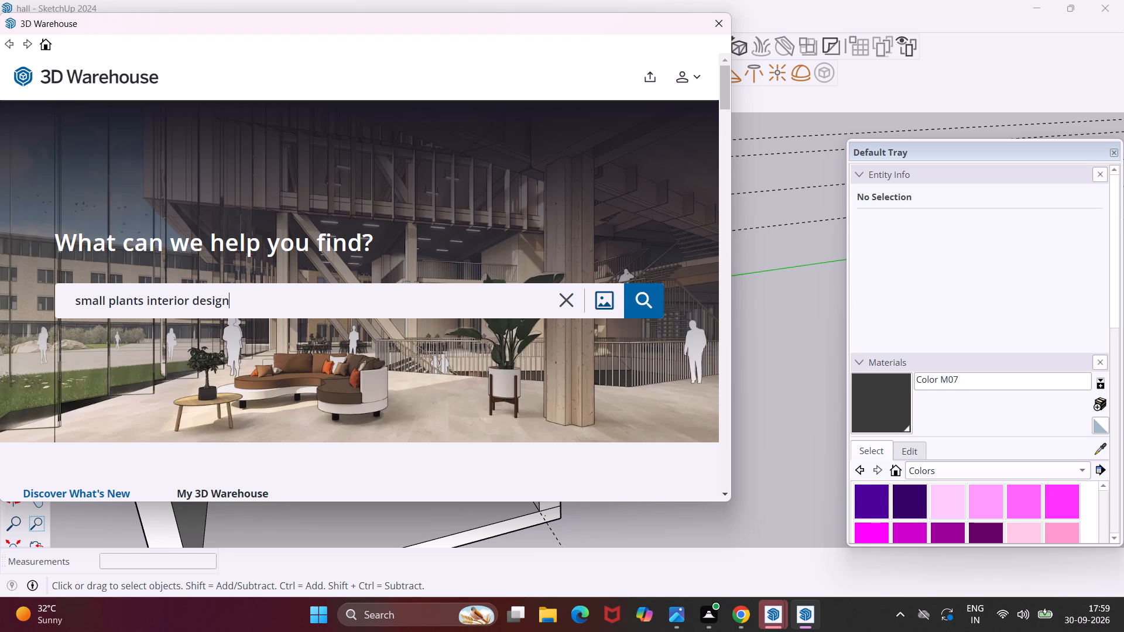
key(Return)
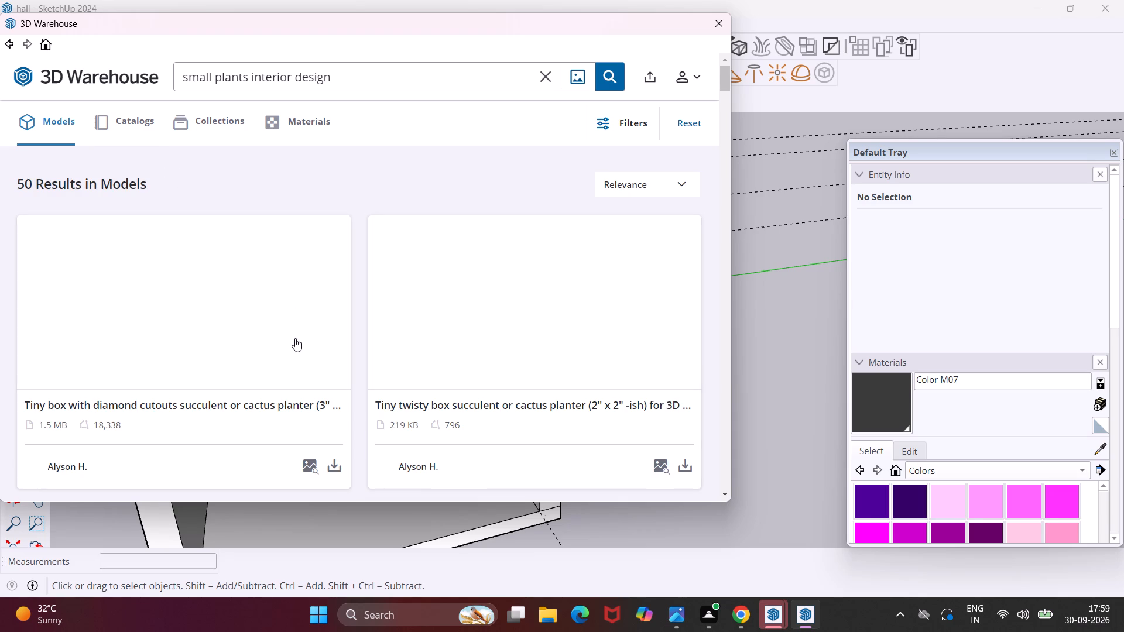
Browse the whole list of found models for a small decorative plant suitable for the hall interior.
scroll(411, 352, up, 1)
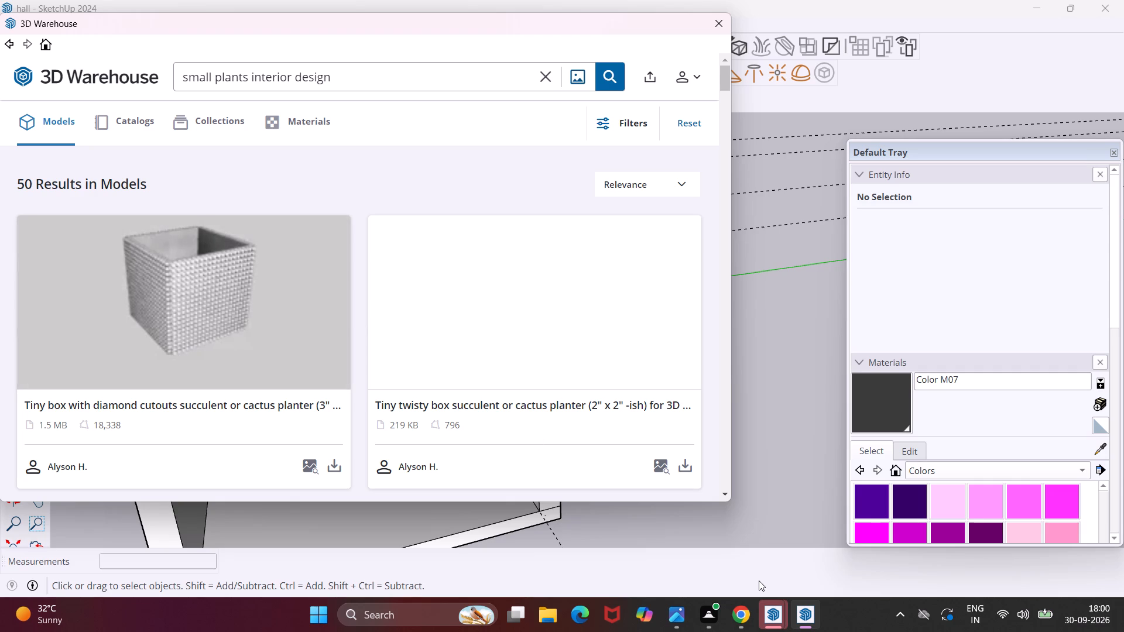
scroll(539, 322, down, 1)
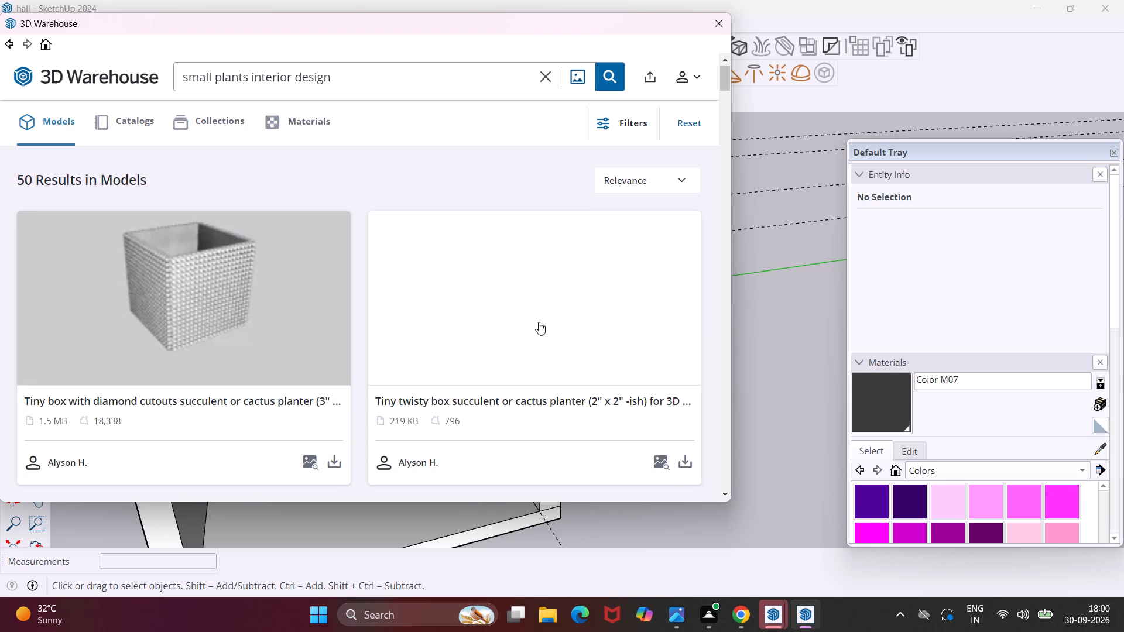
scroll(539, 322, down, 4)
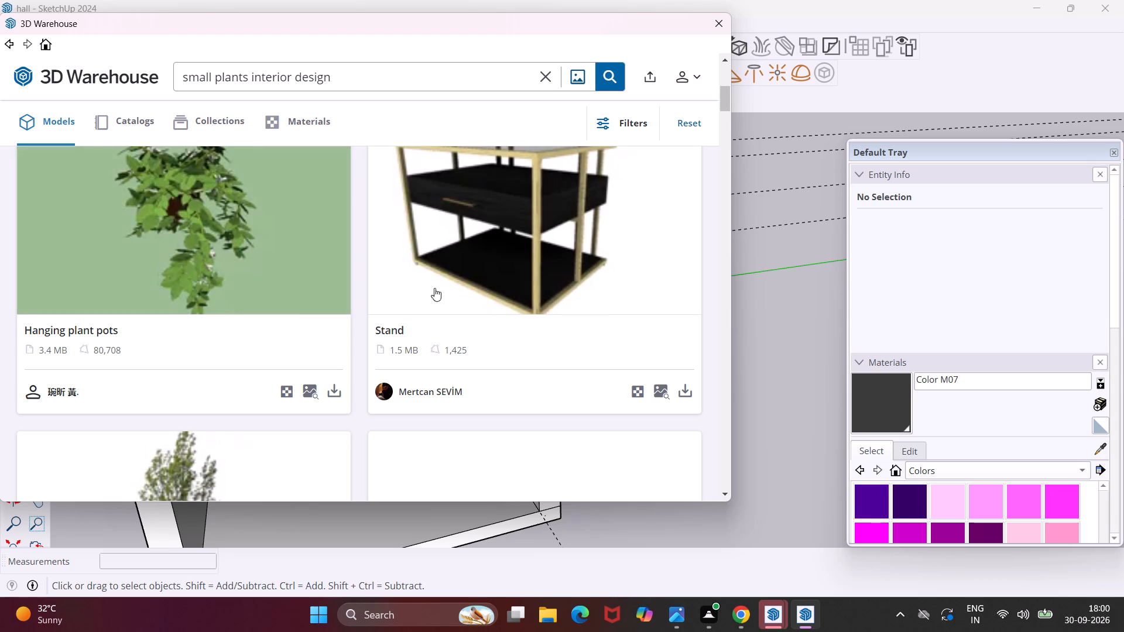
scroll(280, 291, up, 5)
scroll(280, 291, down, 1)
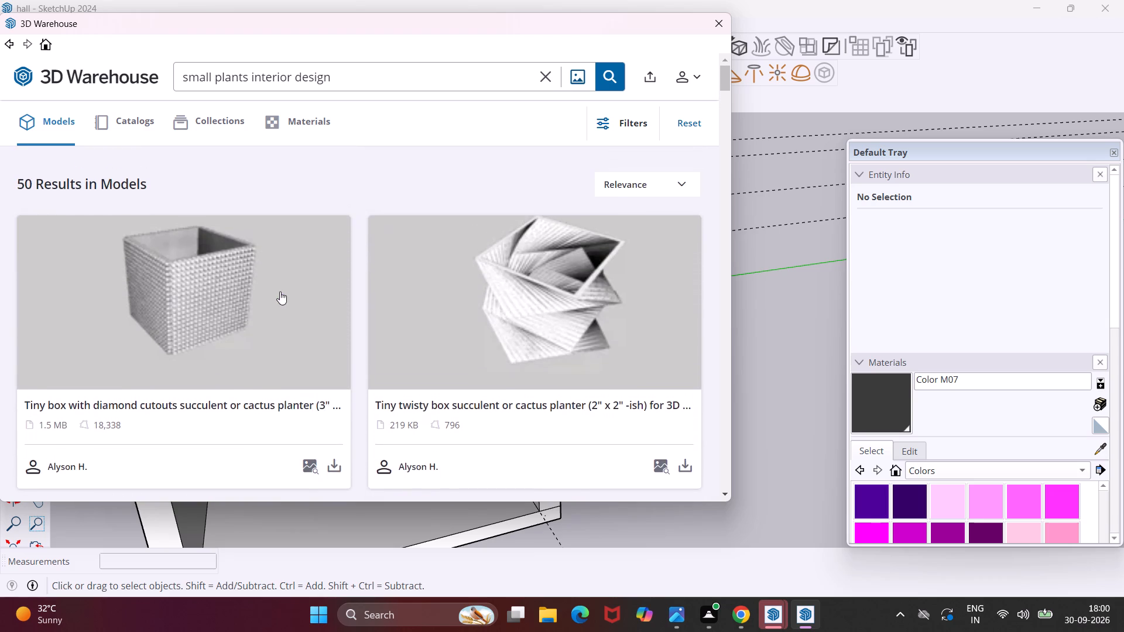
scroll(280, 291, down, 11)
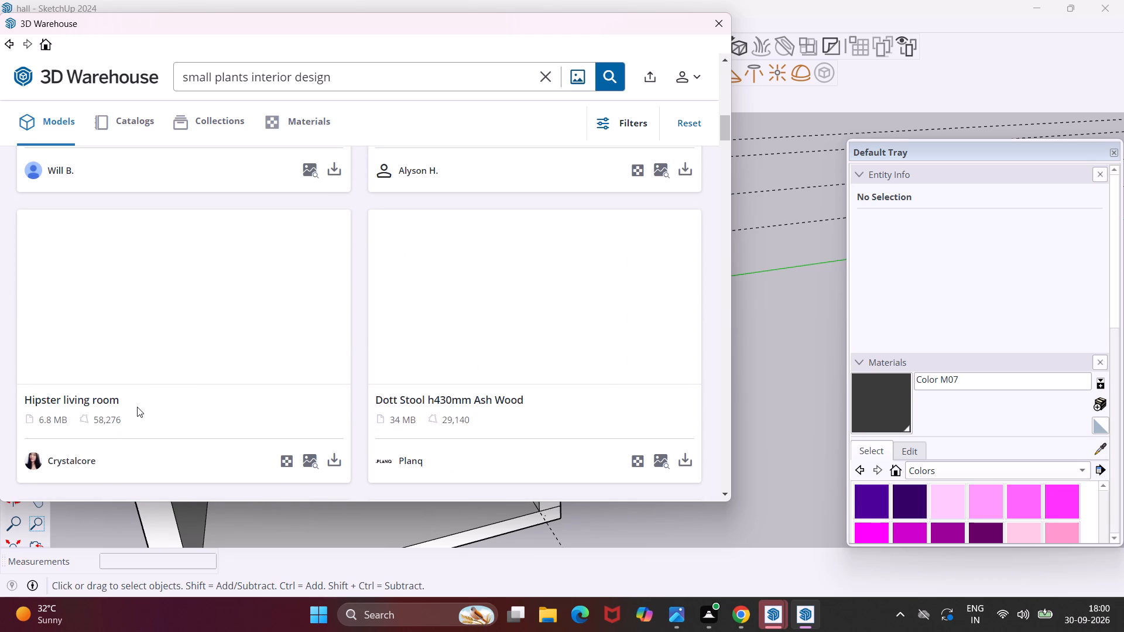
scroll(137, 407, down, 10)
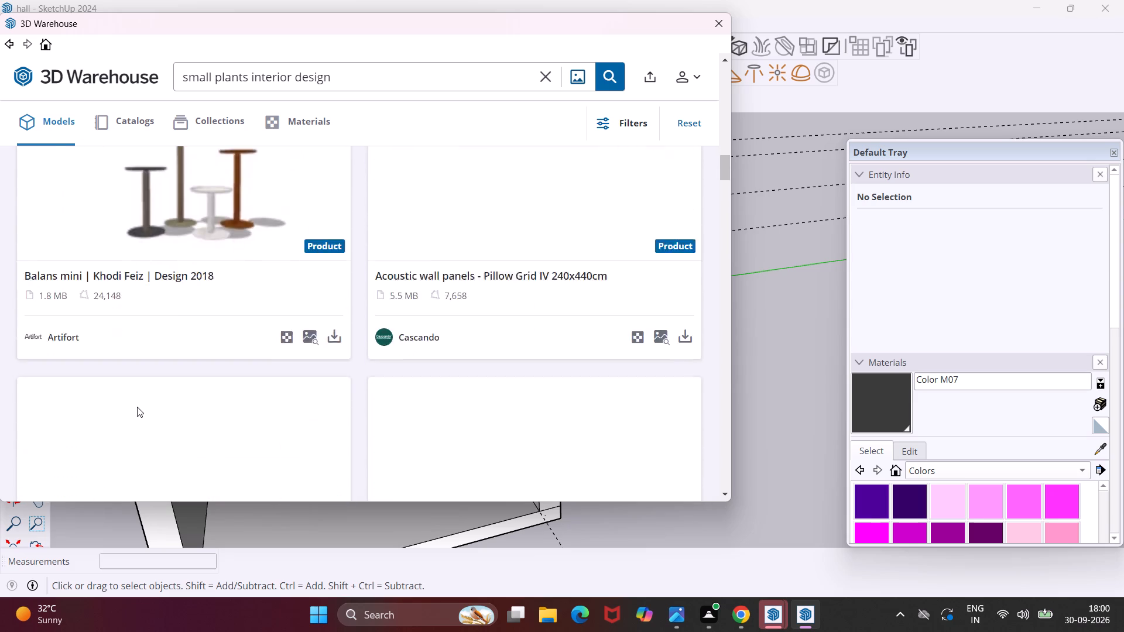
scroll(137, 407, down, 10)
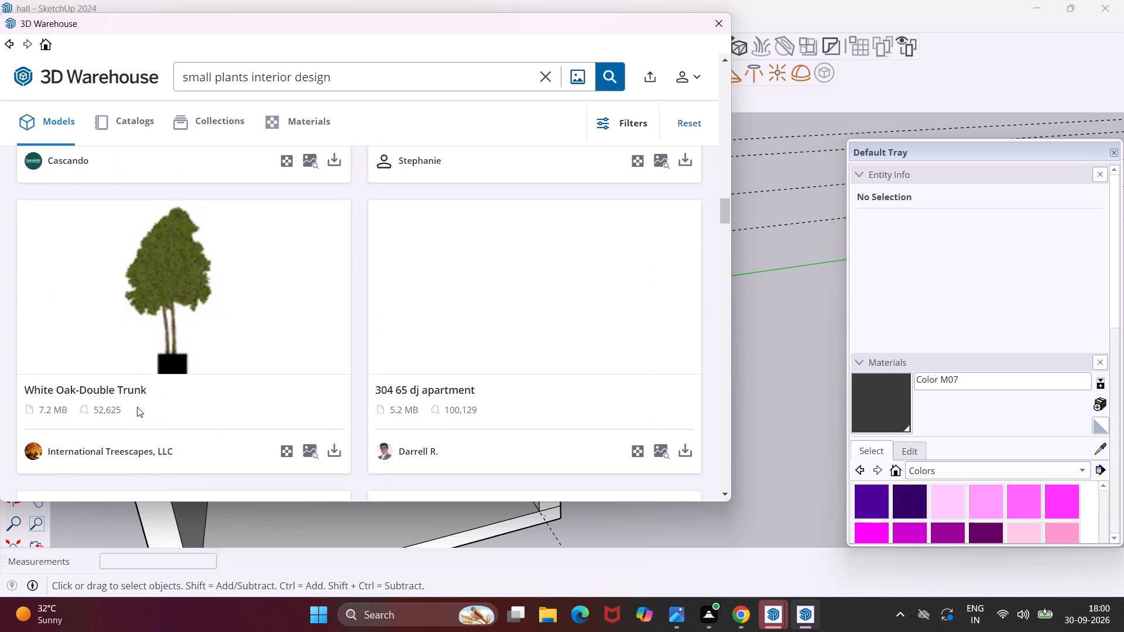
scroll(137, 407, down, 6)
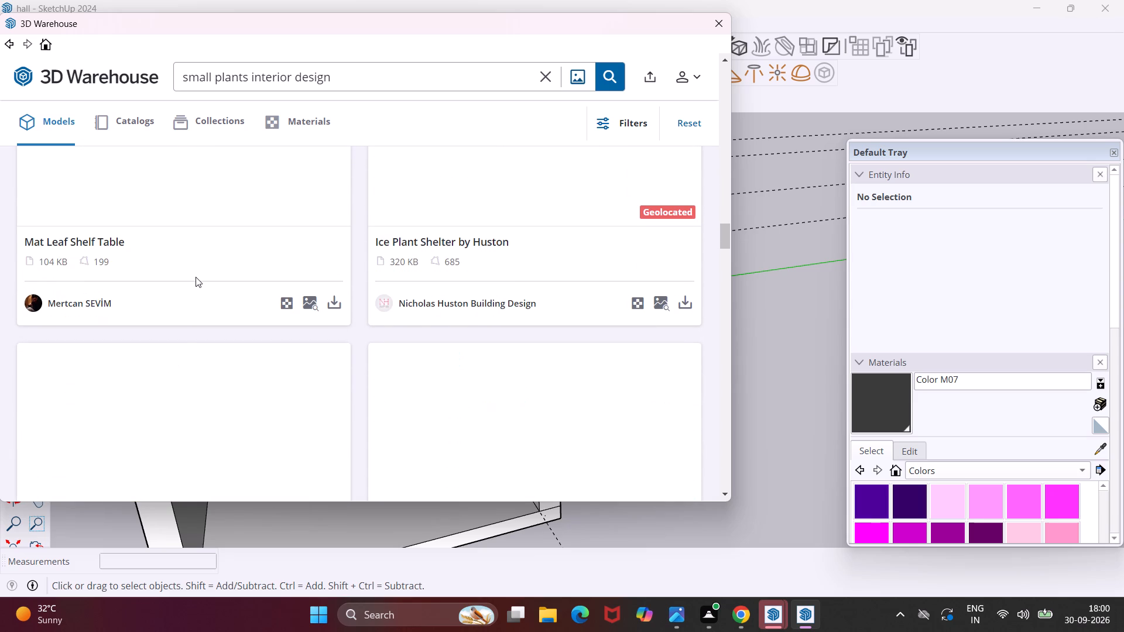
scroll(196, 277, up, 5)
scroll(196, 277, down, 7)
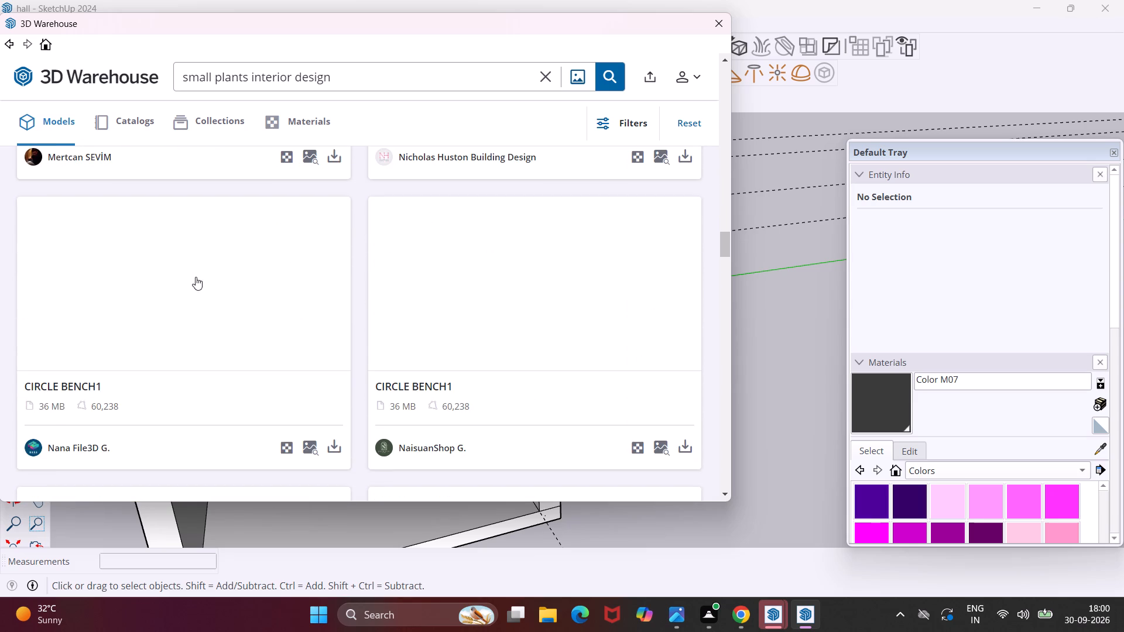
scroll(196, 277, down, 17)
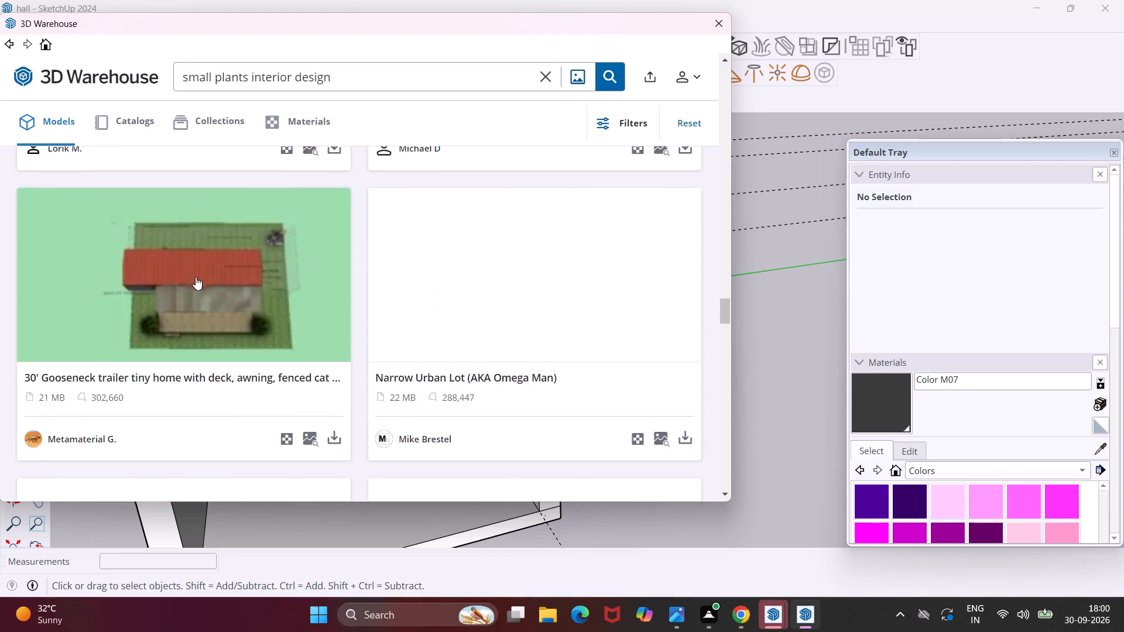
scroll(196, 277, down, 12)
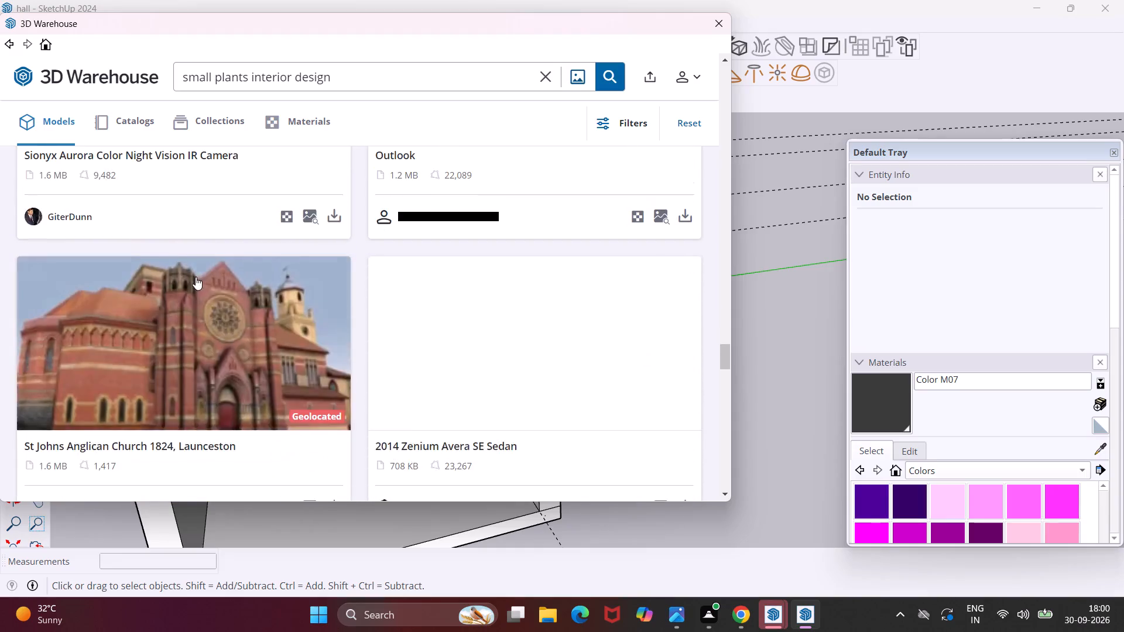
scroll(196, 277, down, 18)
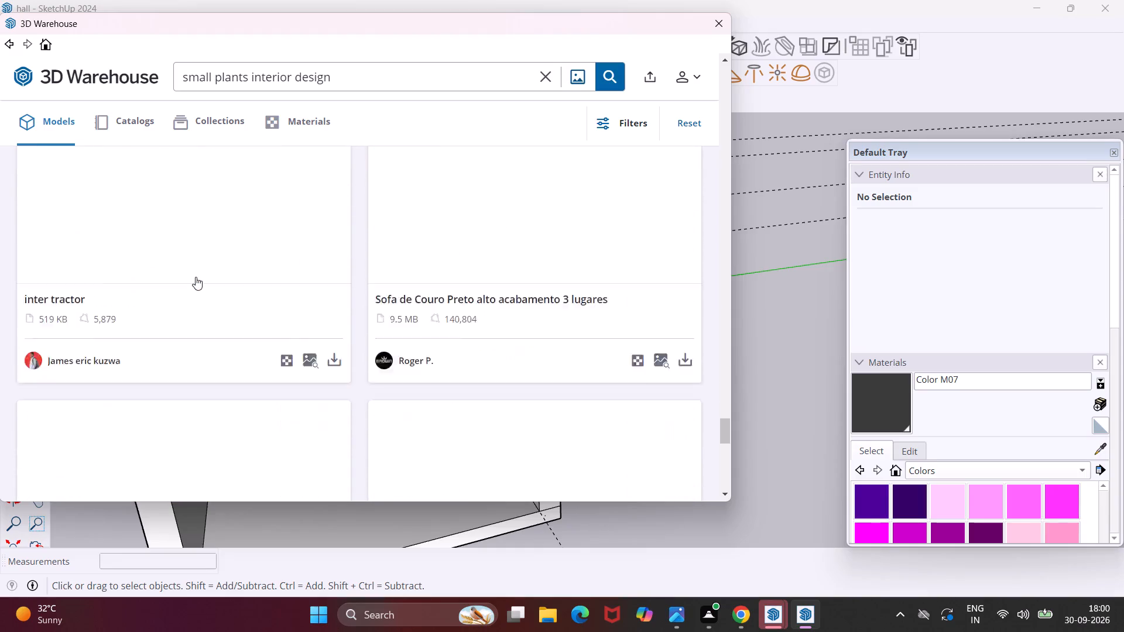
scroll(196, 277, down, 17)
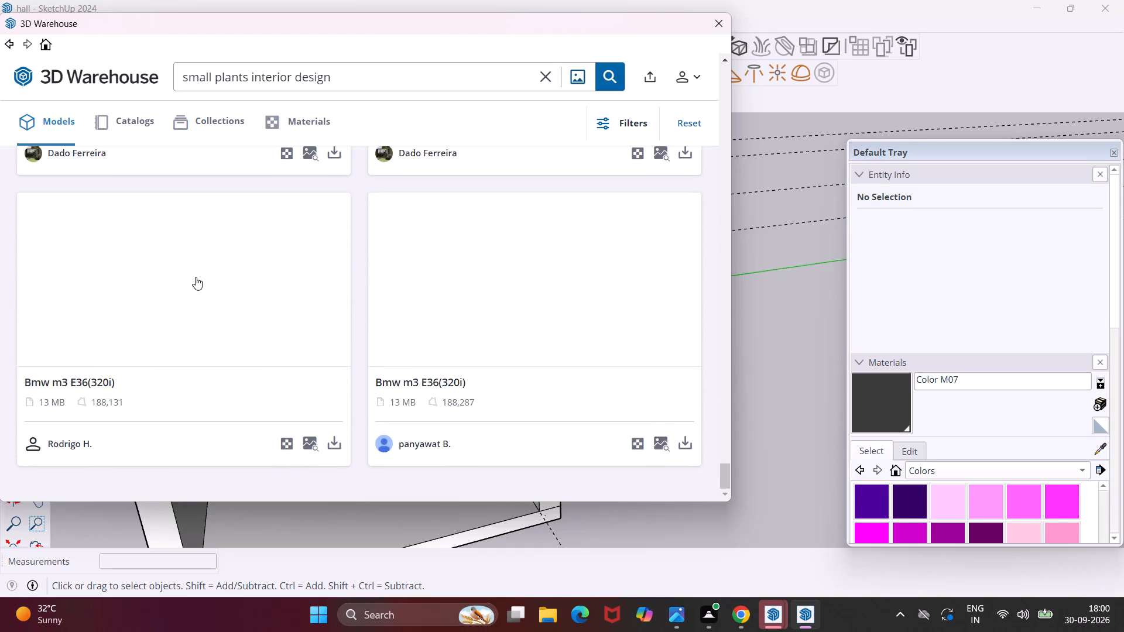
scroll(196, 277, up, 14)
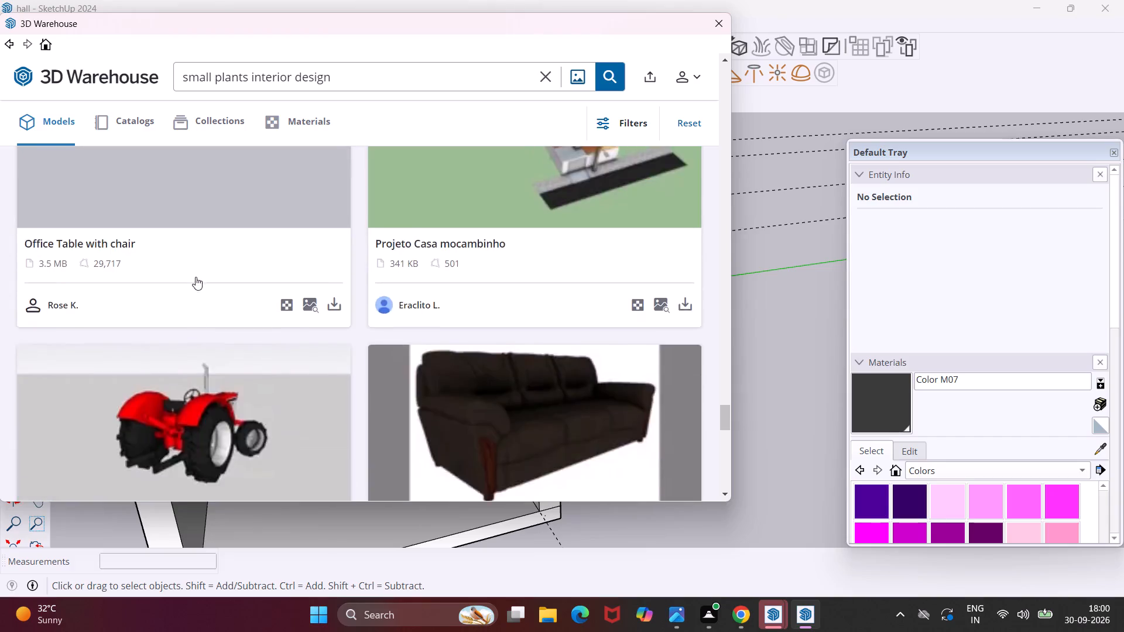
scroll(196, 277, up, 16)
scroll(196, 277, up, 12)
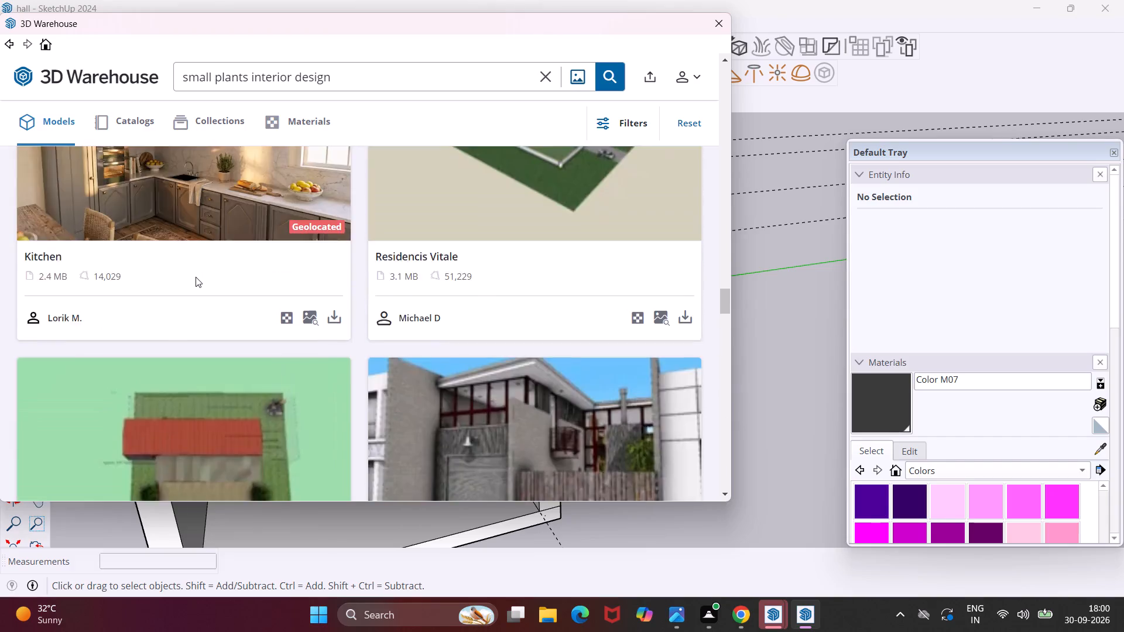
scroll(196, 277, up, 13)
scroll(196, 277, down, 6)
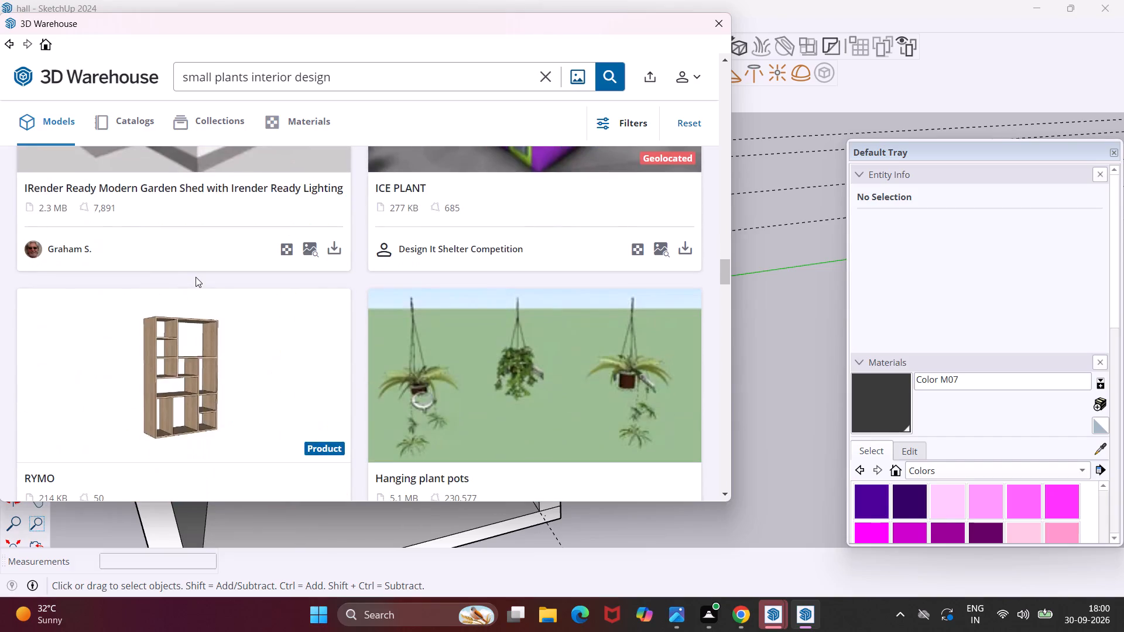
scroll(196, 277, down, 3)
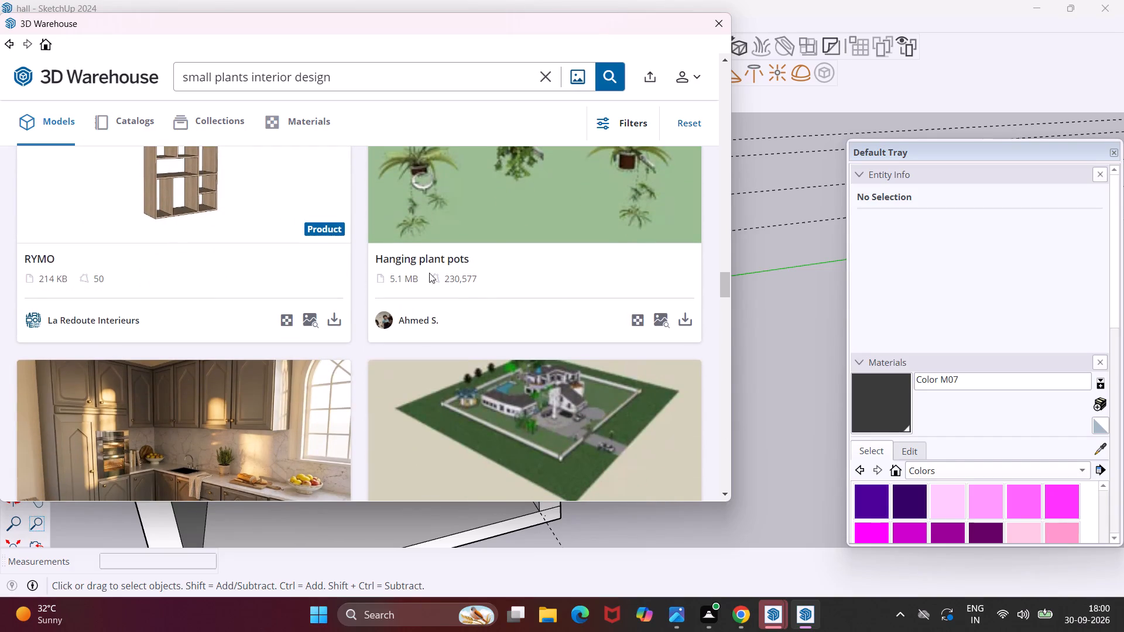
scroll(433, 246, up, 5)
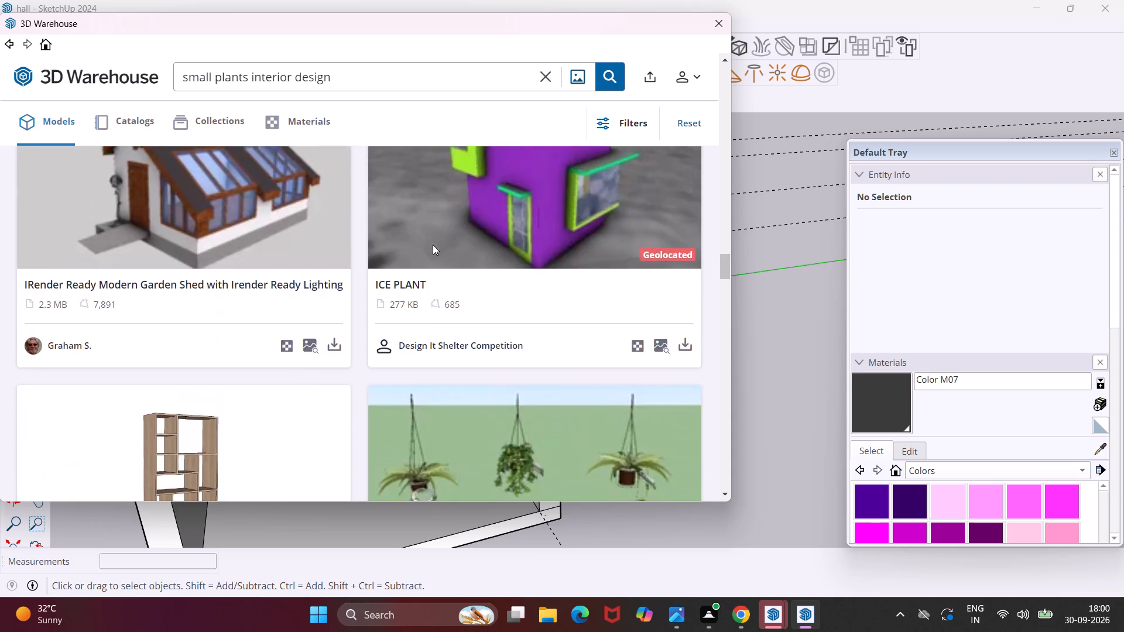
scroll(433, 245, up, 19)
scroll(433, 245, up, 20)
scroll(433, 245, up, 4)
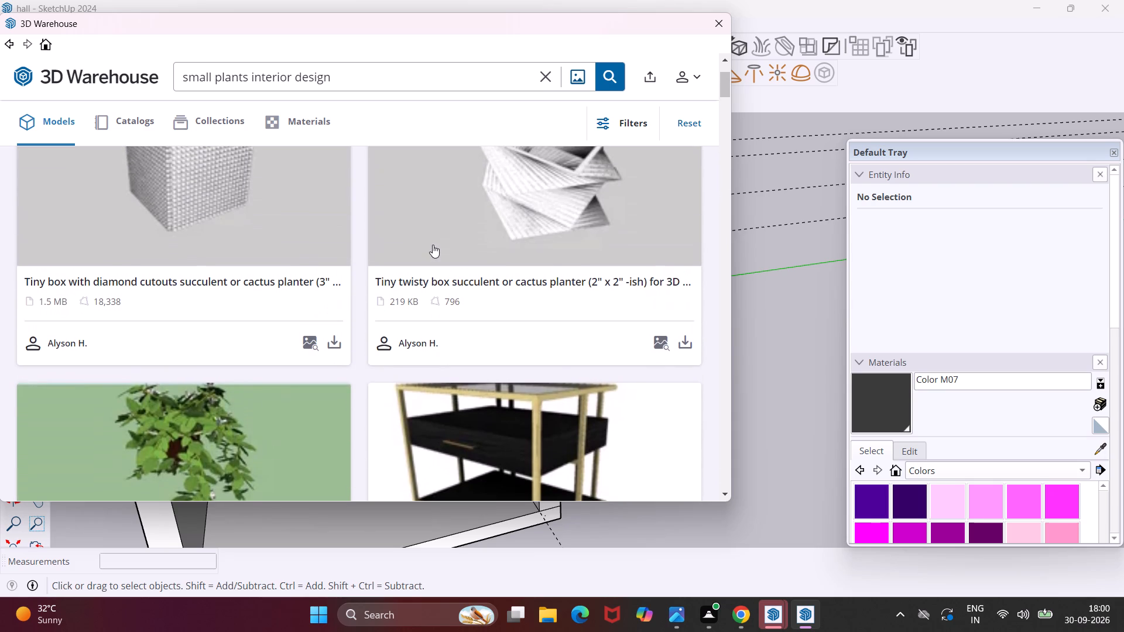
scroll(433, 245, down, 2)
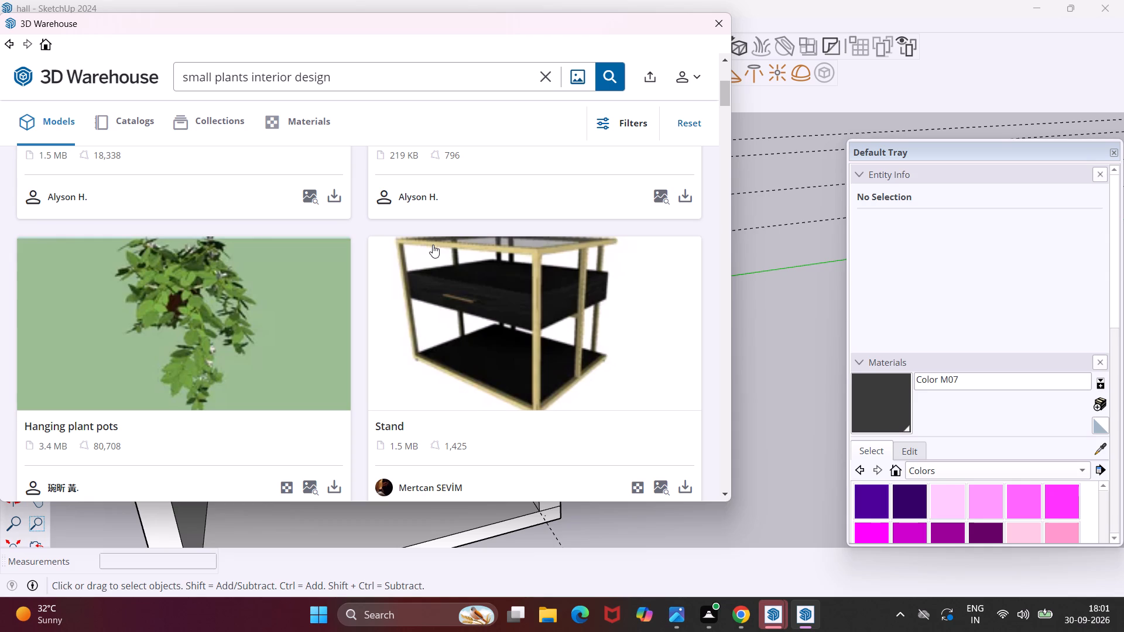
scroll(366, 253, up, 4)
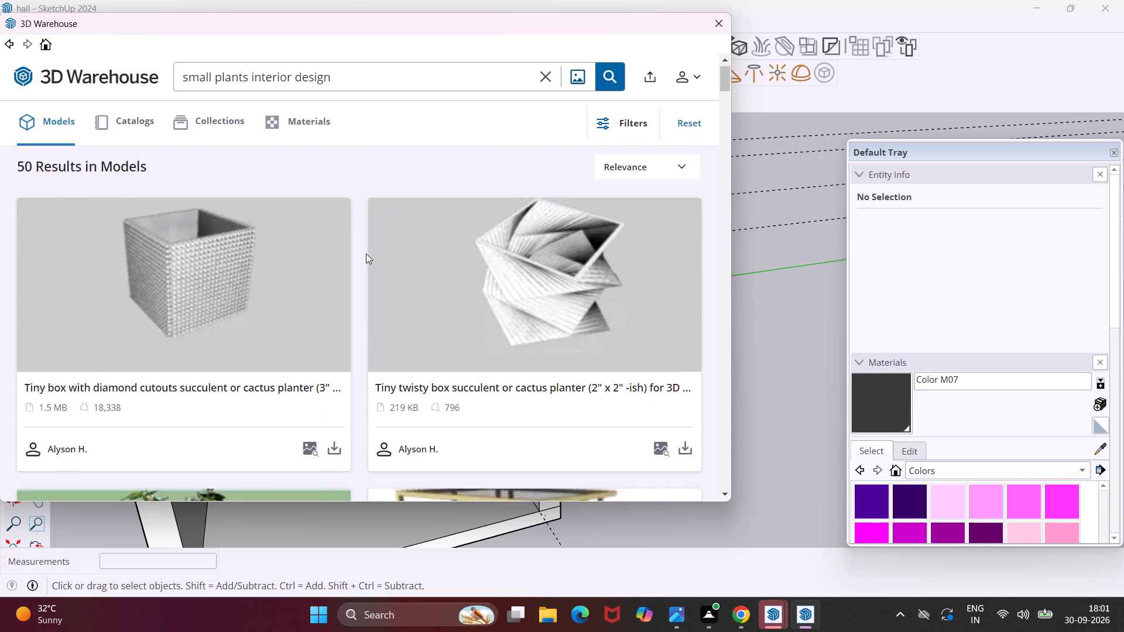
scroll(366, 253, up, 11)
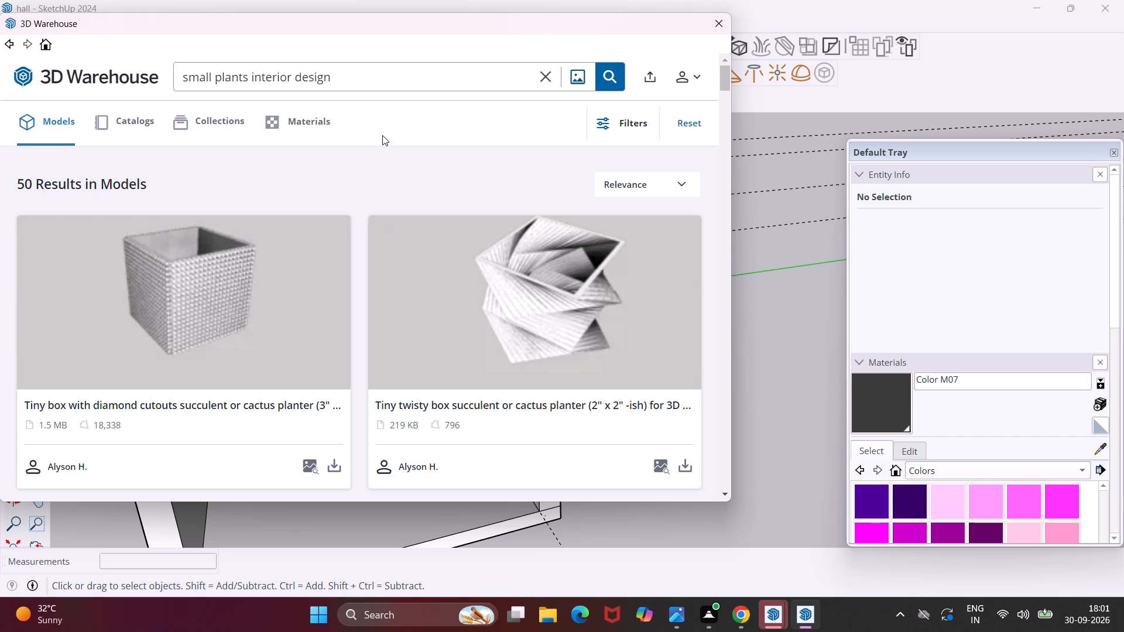
Search the 3D Warehouse for "zebra plants" in place of the earlier search term.
click(378, 82)
key(BackSpace)
key(BackSpace)
key(BackSpace)
key(BackSpace)
key(BackSpace)
key(BackSpace)
key(BackSpace)
key(BackSpace)
key(BackSpace)
key(BackSpace)
key(BackSpace)
key(BackSpace)
key(BackSpace)
key(BackSpace)
key(BackSpace)
key(BackSpace)
key(BackSpace)
key(BackSpace)
key(BackSpace)
key(BackSpace)
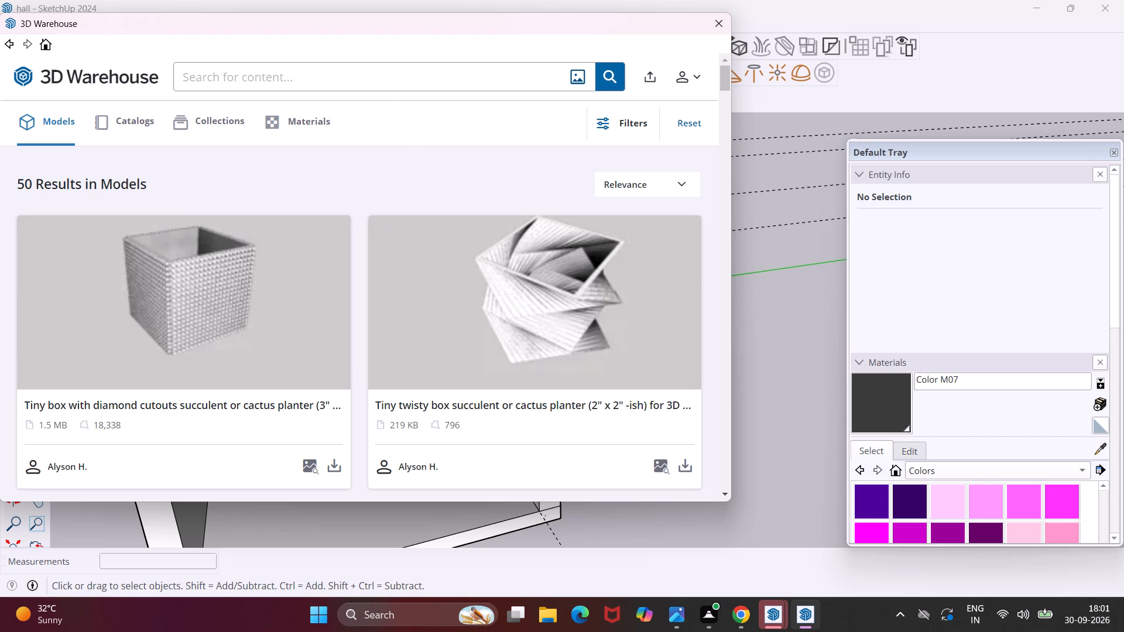
text(ze)
text(bra pl)
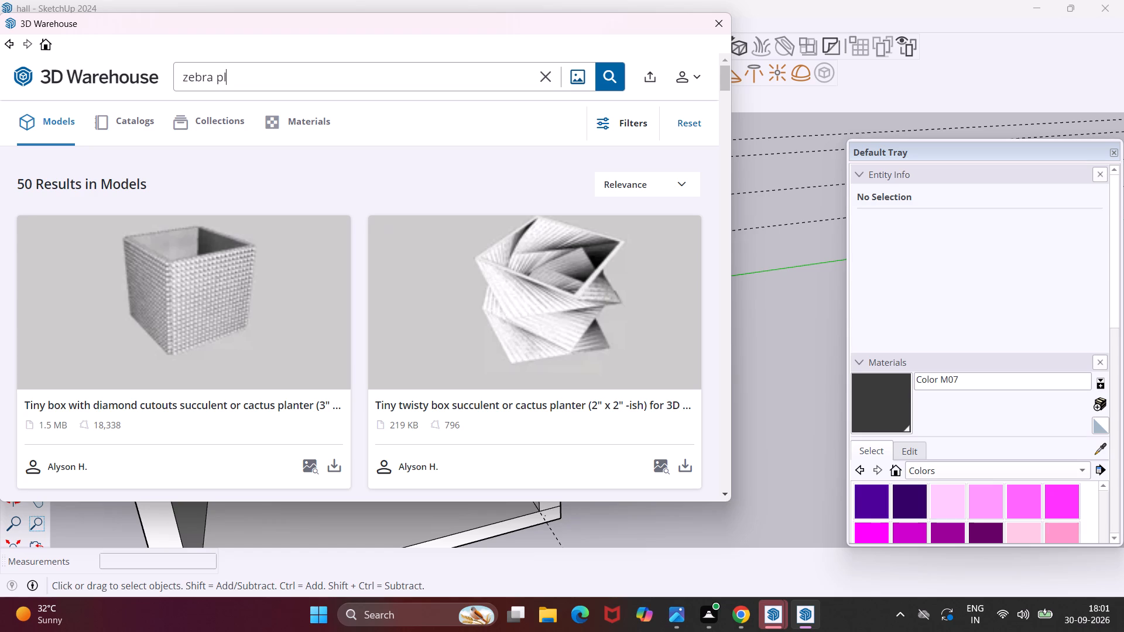
key(a)
text(nts)
key(Return)
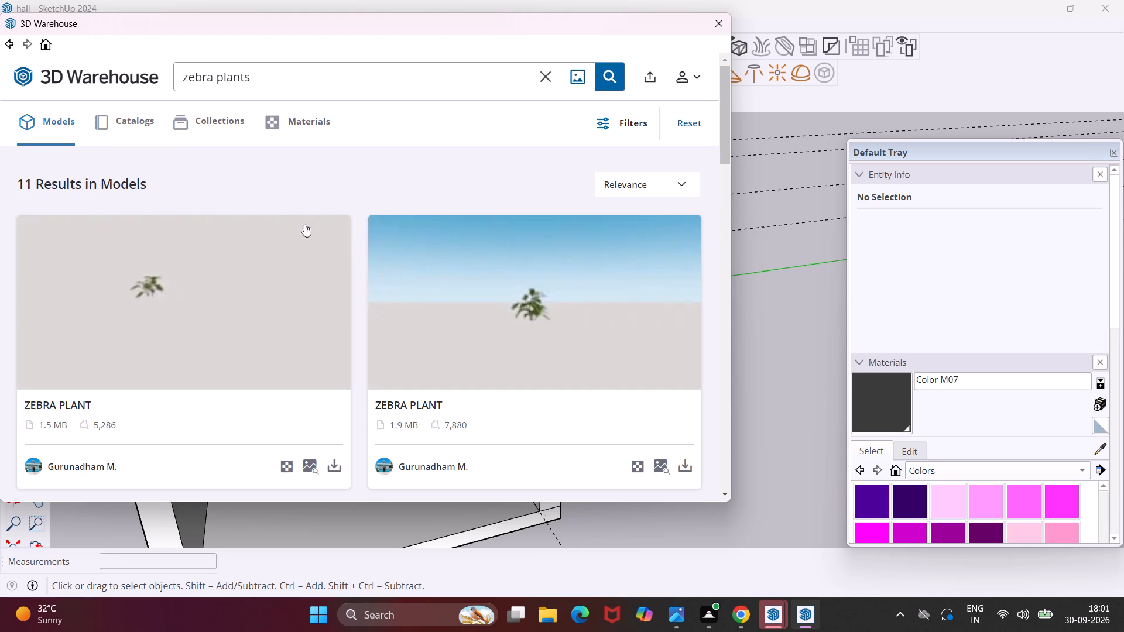
Browse the zebra plant models for a small decorative plant suitable for the hall.
scroll(248, 249, down, 4)
scroll(246, 352, down, 4)
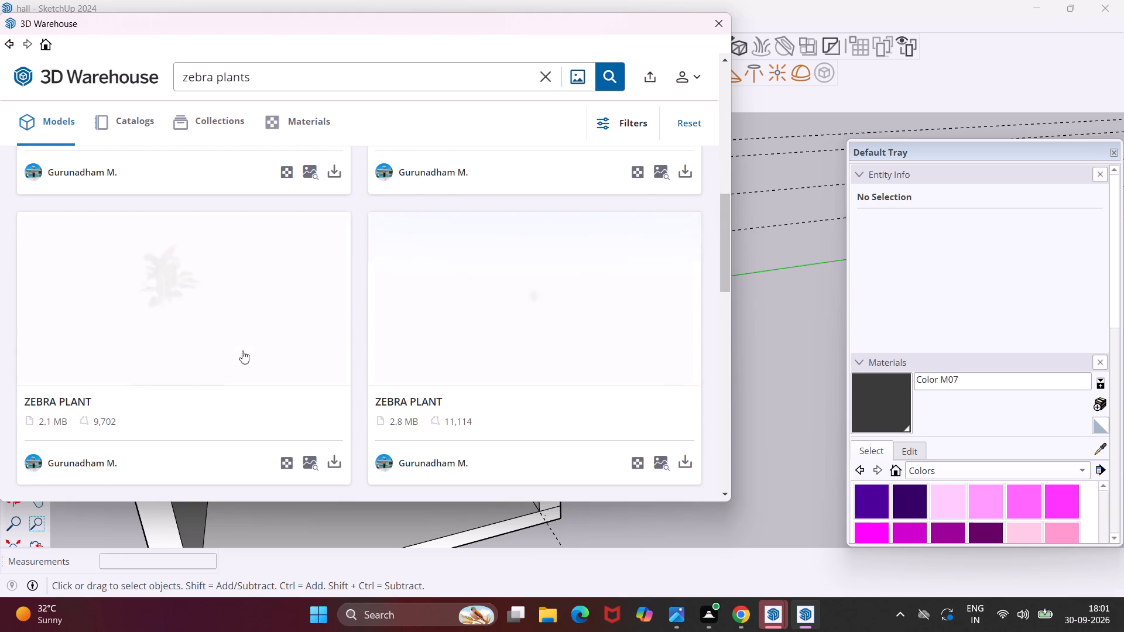
scroll(213, 320, down, 6)
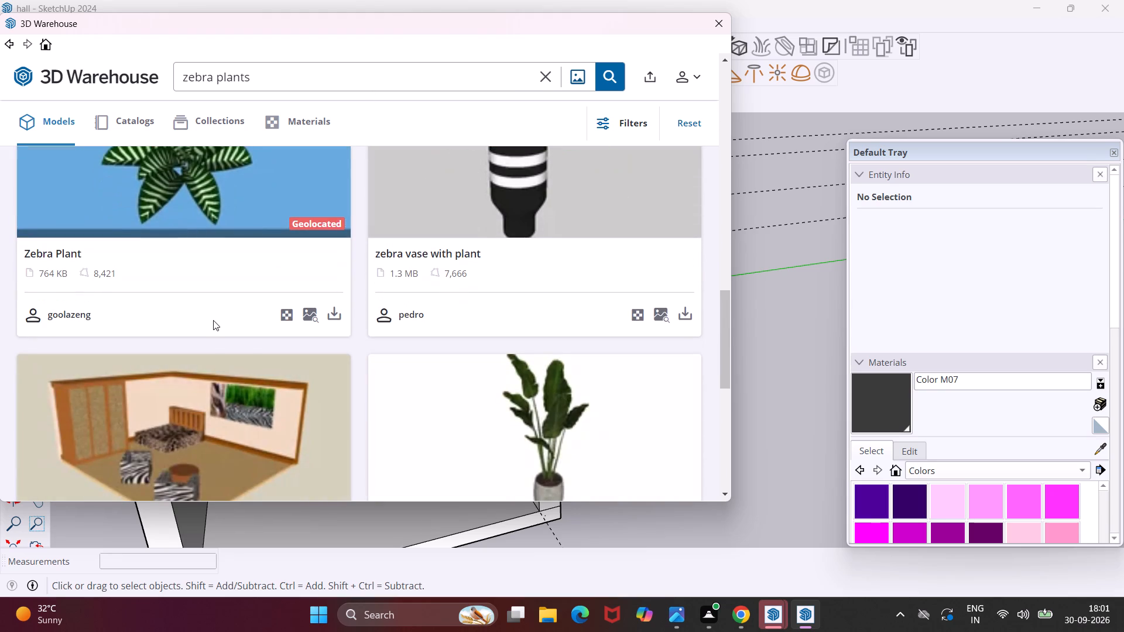
scroll(213, 320, down, 2)
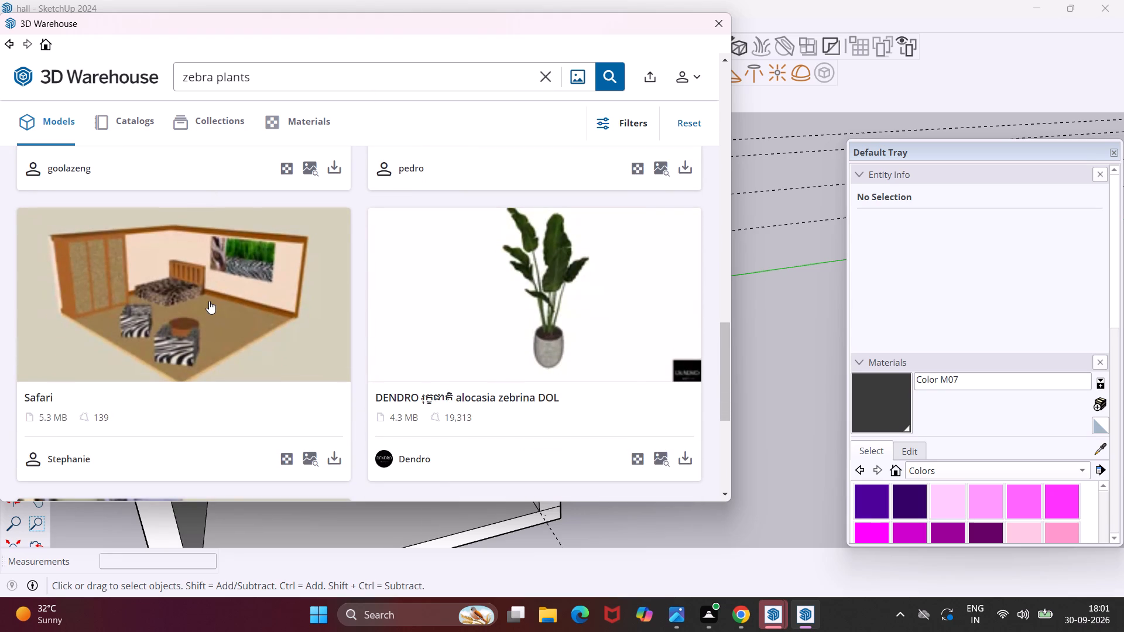
scroll(209, 301, down, 5)
scroll(209, 301, up, 8)
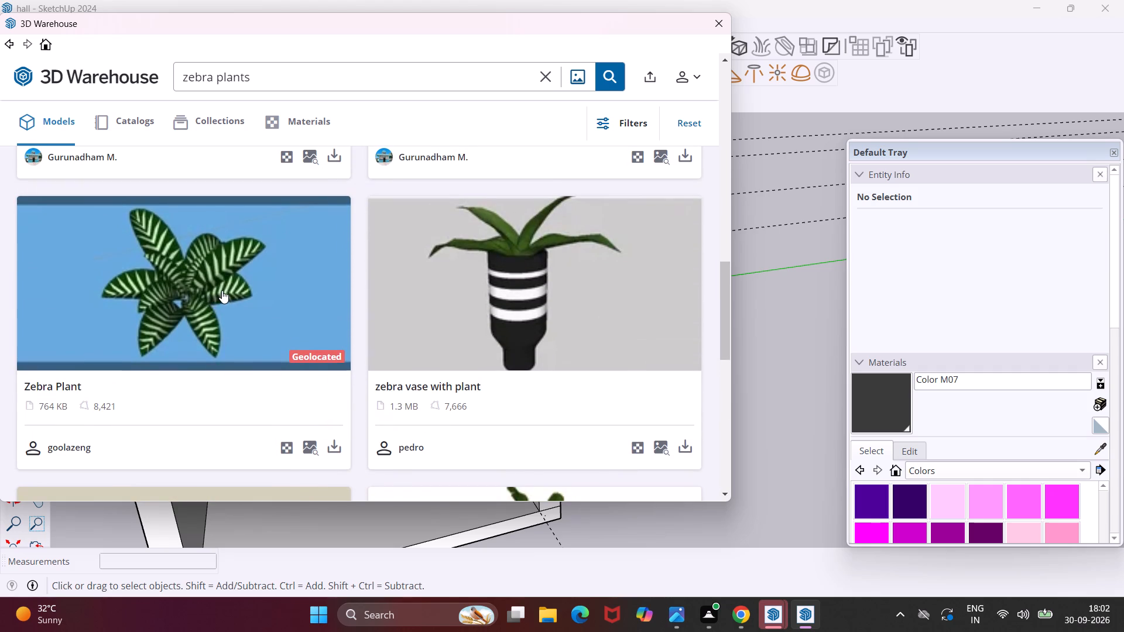
scroll(222, 290, down, 2)
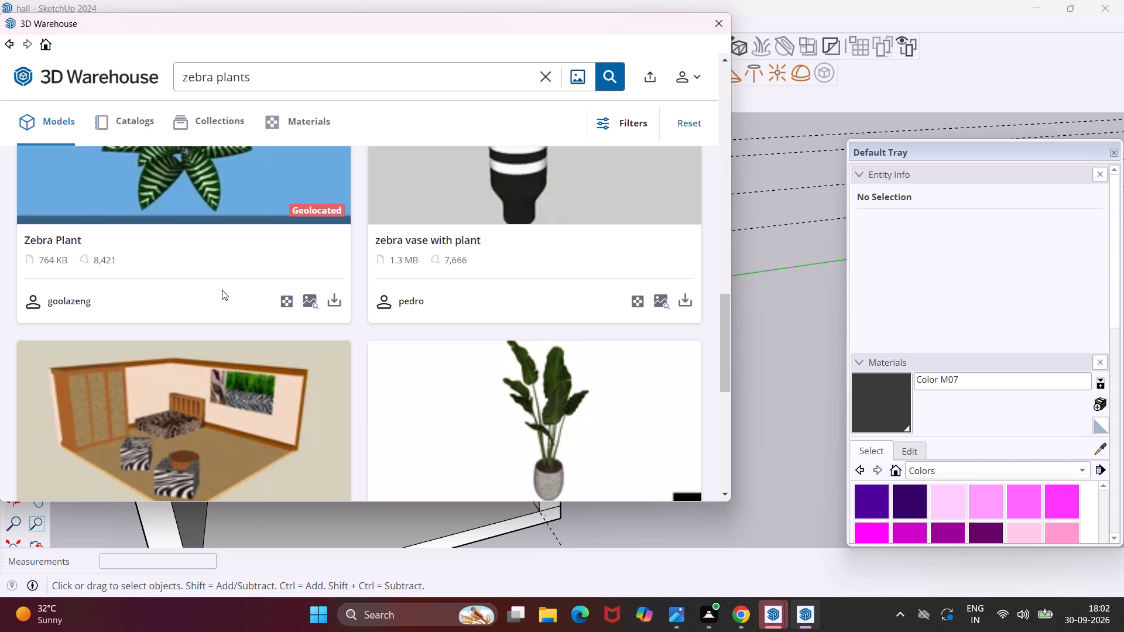
Narrow the 3D Warehouse model search to "zebra mini plants".
click(214, 73)
key(space)
text(mini)
key(Return)
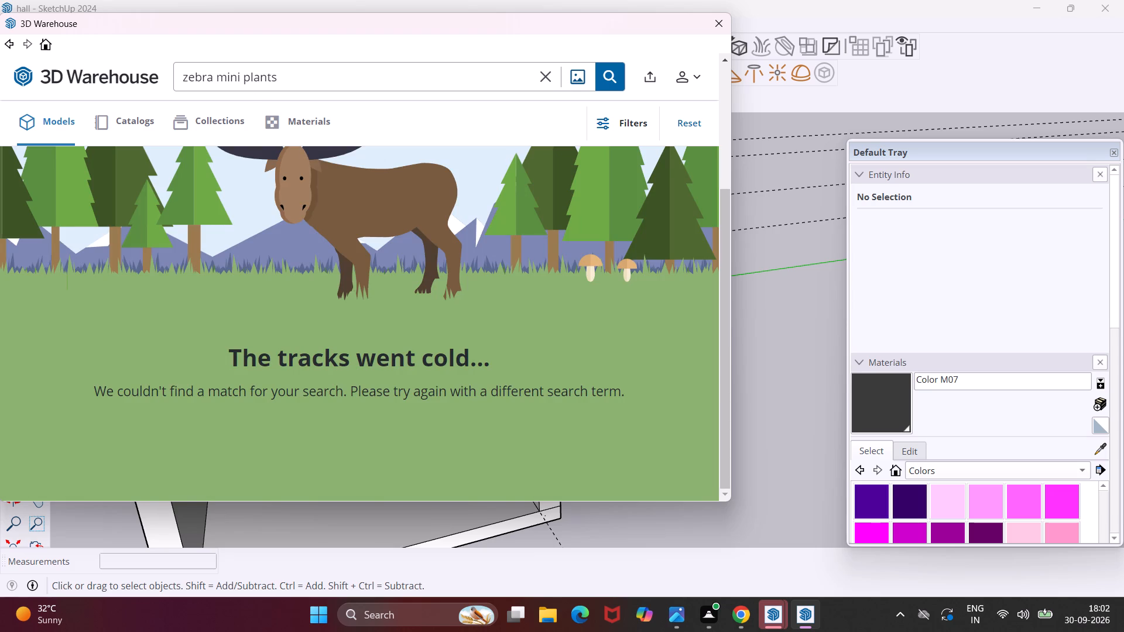
Change the 3D Warehouse model search to "ugaoo snake plants".
click(242, 75)
key(BackSpace)
key(BackSpace)
key(BackSpace)
key(BackSpace)
key(BackSpace)
key(BackSpace)
key(BackSpace)
key(BackSpace)
key(BackSpace)
key(BackSpace)
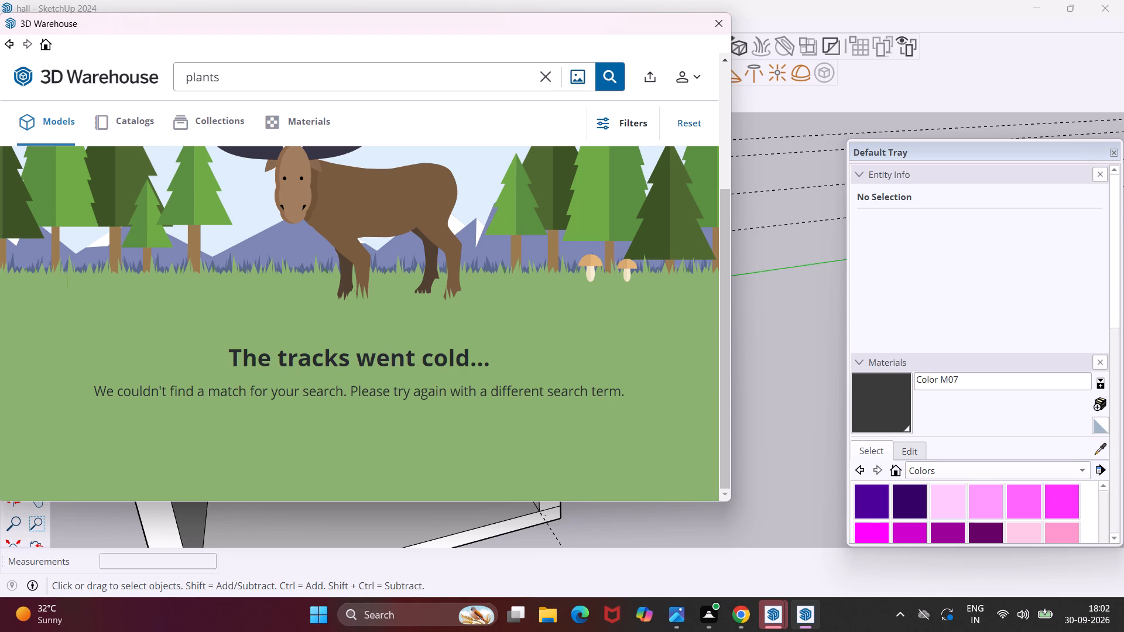
key(u)
text(gaoo)
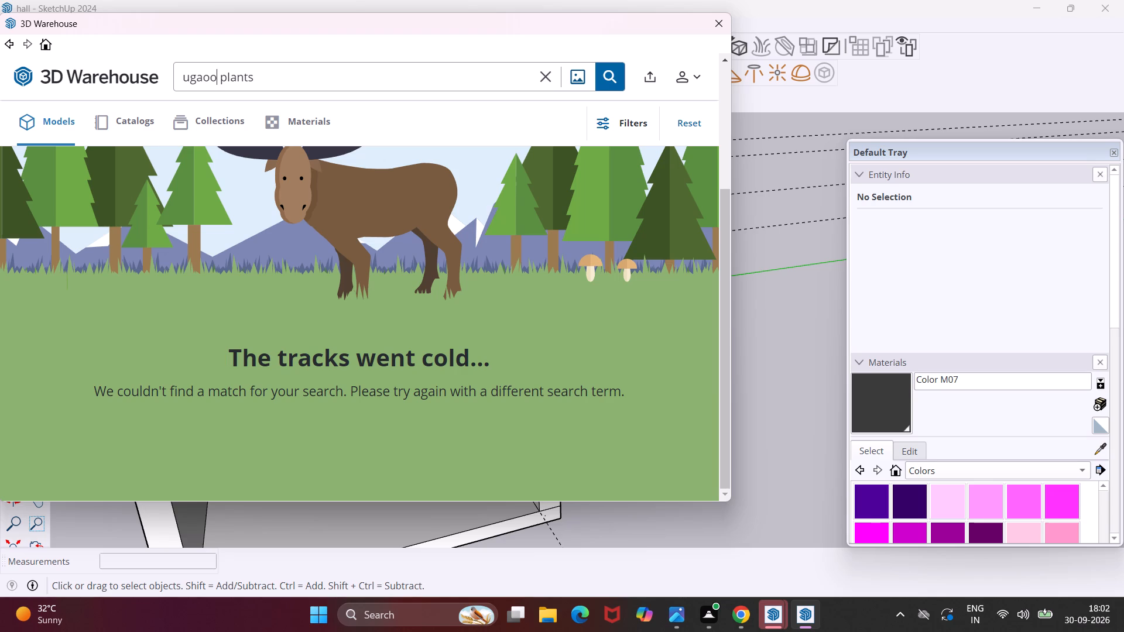
key(space)
key(s)
text(na)
text(ke)
key(Return)
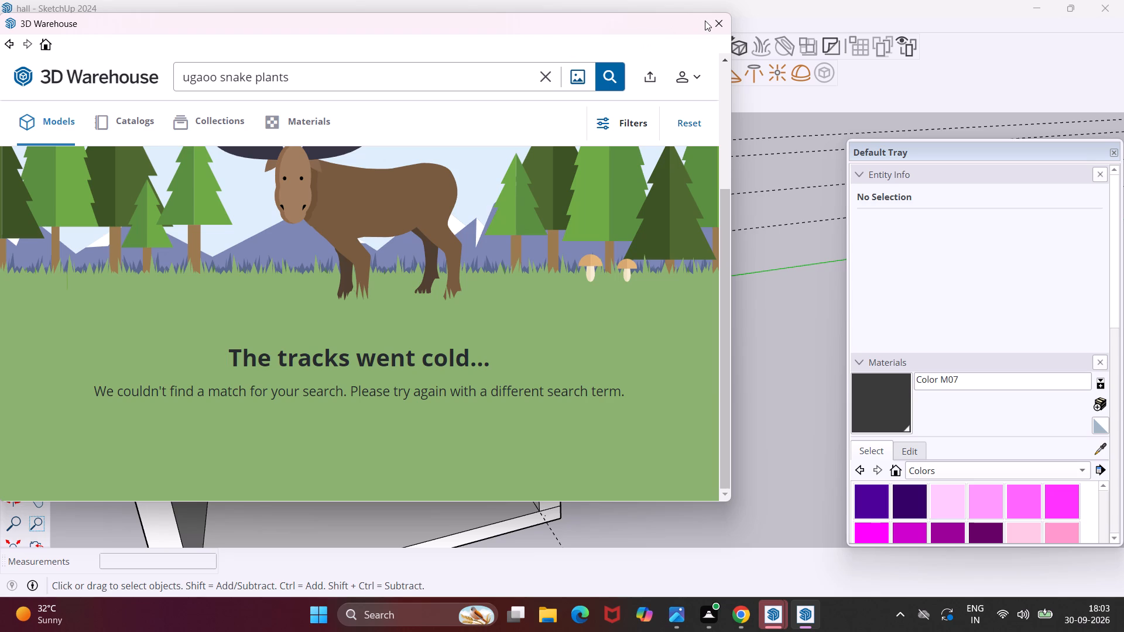
Change the 3D Warehouse model search to the broader term "mini plants".
click(250, 80)
key(BackSpace)
key(BackSpace)
key(BackSpace)
key(BackSpace)
key(BackSpace)
key(BackSpace)
key(BackSpace)
key(BackSpace)
key(BackSpace)
key(BackSpace)
key(BackSpace)
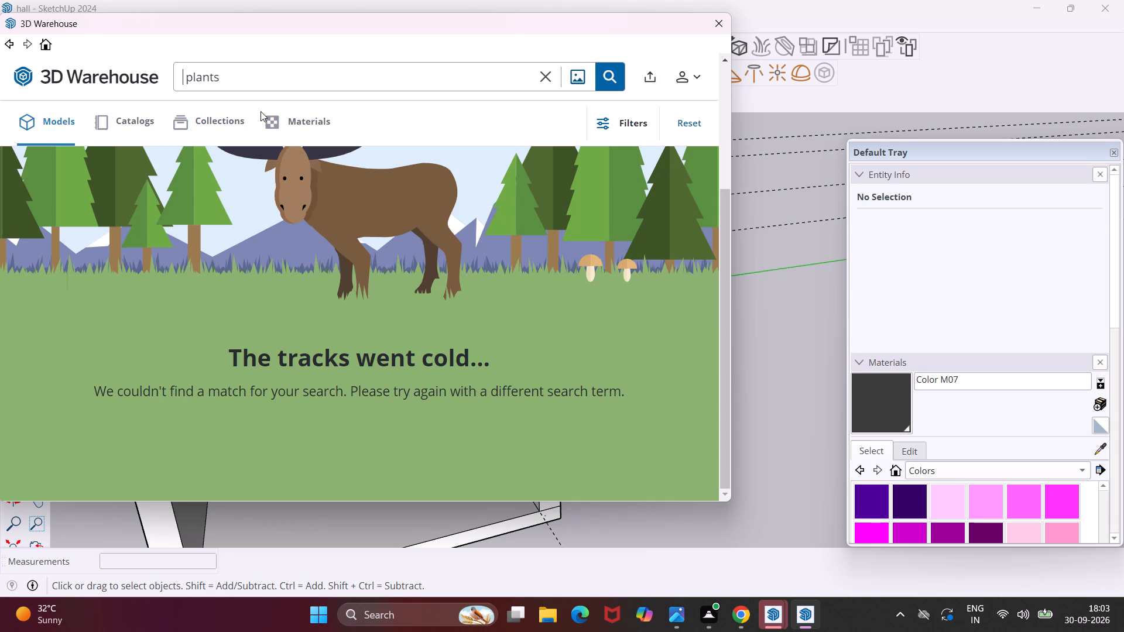
text(mini)
key(Return)
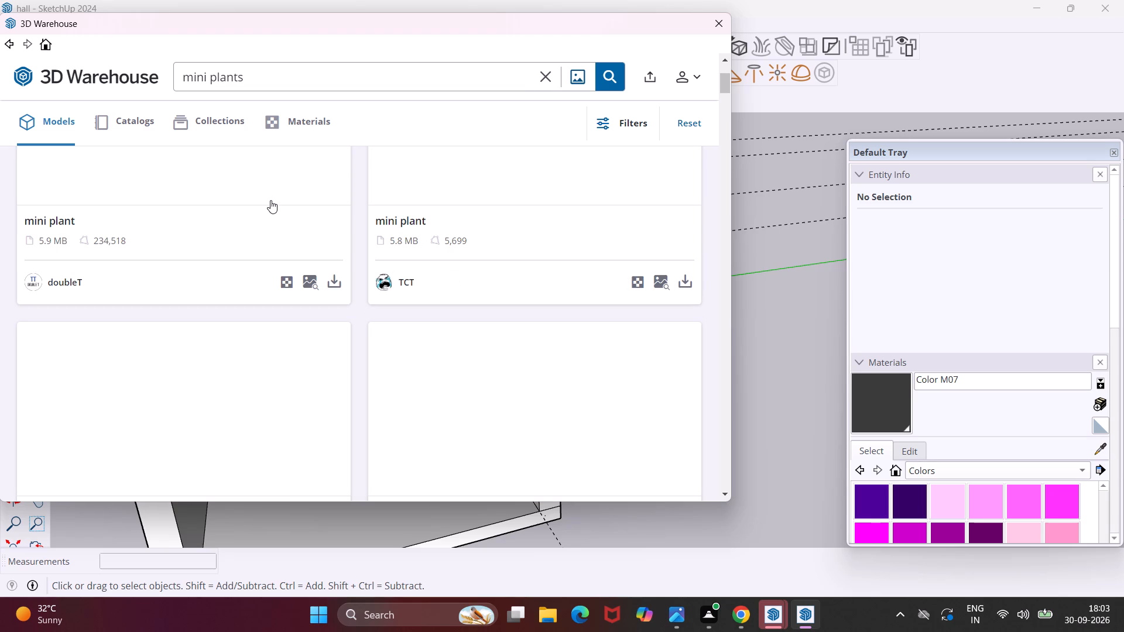
Browse the mini plants models for a small potted plant suitable for decorating the hall.
scroll(237, 192, up, 2)
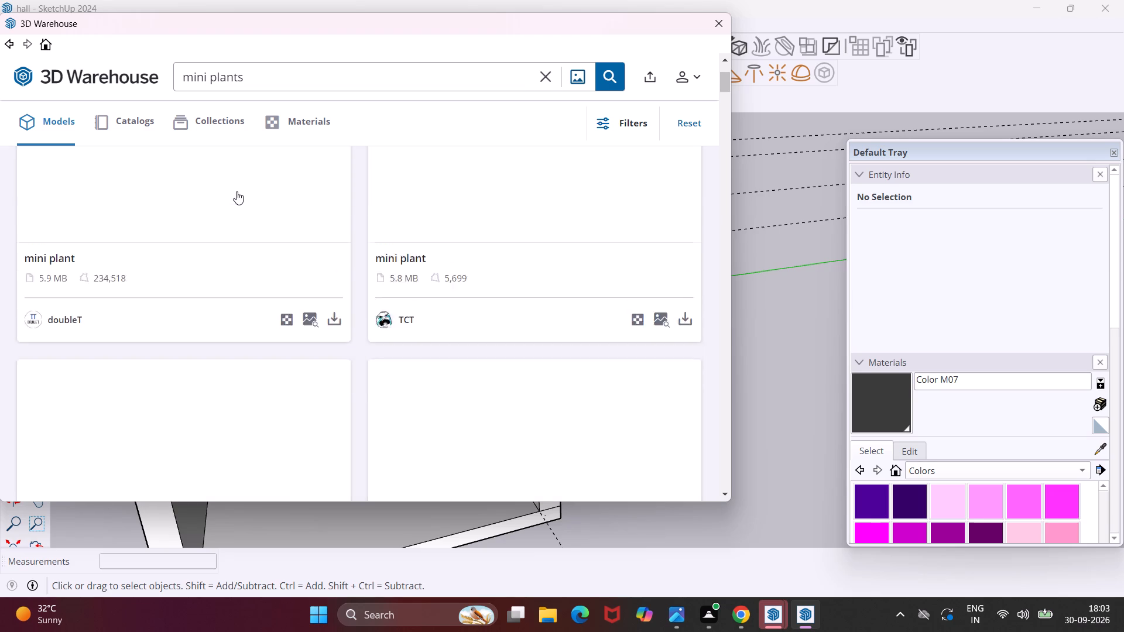
scroll(237, 191, up, 4)
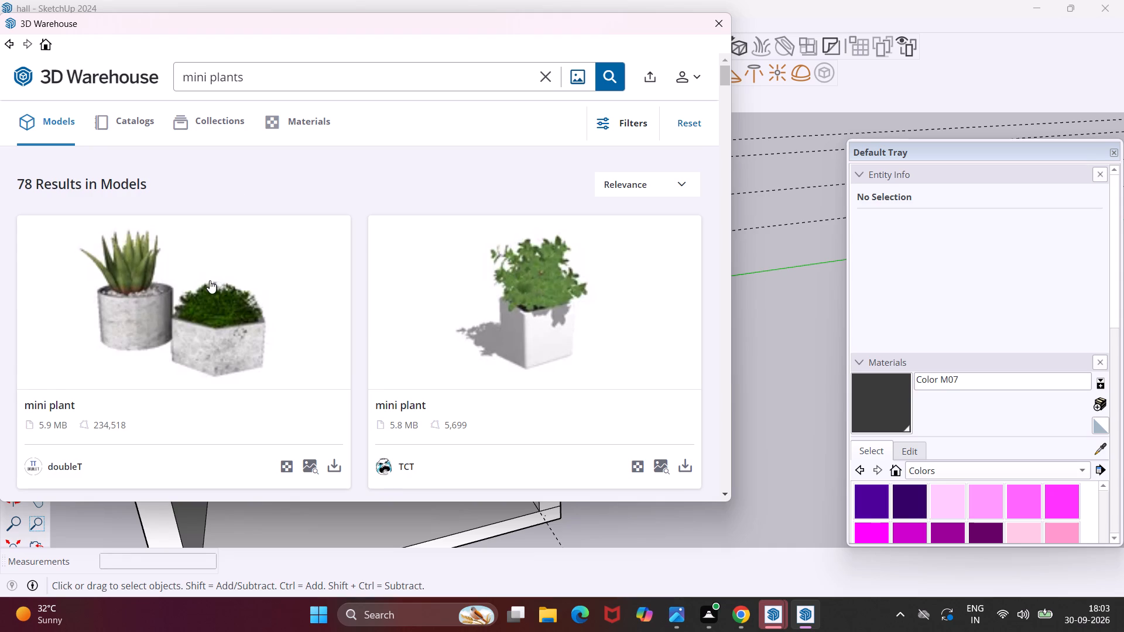
scroll(210, 280, down, 5)
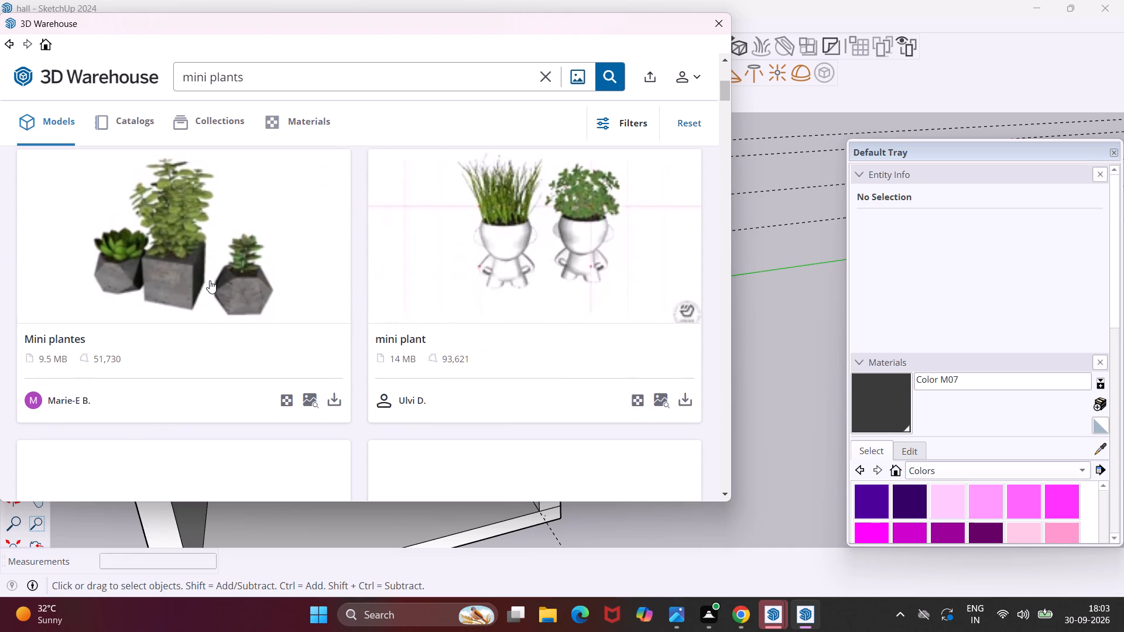
scroll(210, 280, down, 1)
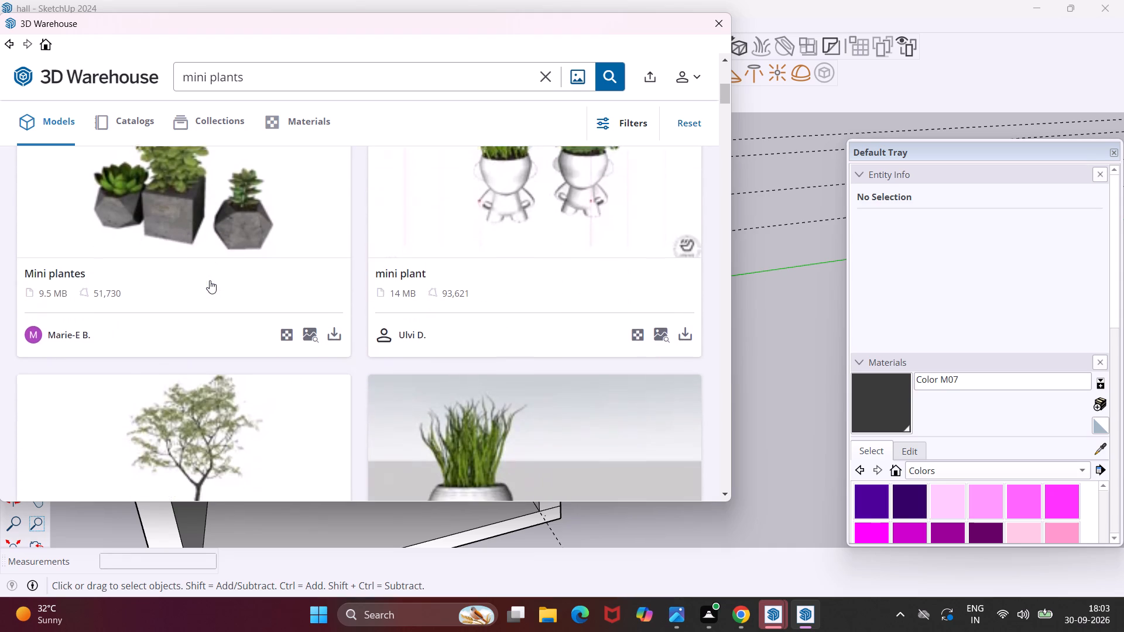
scroll(210, 280, down, 8)
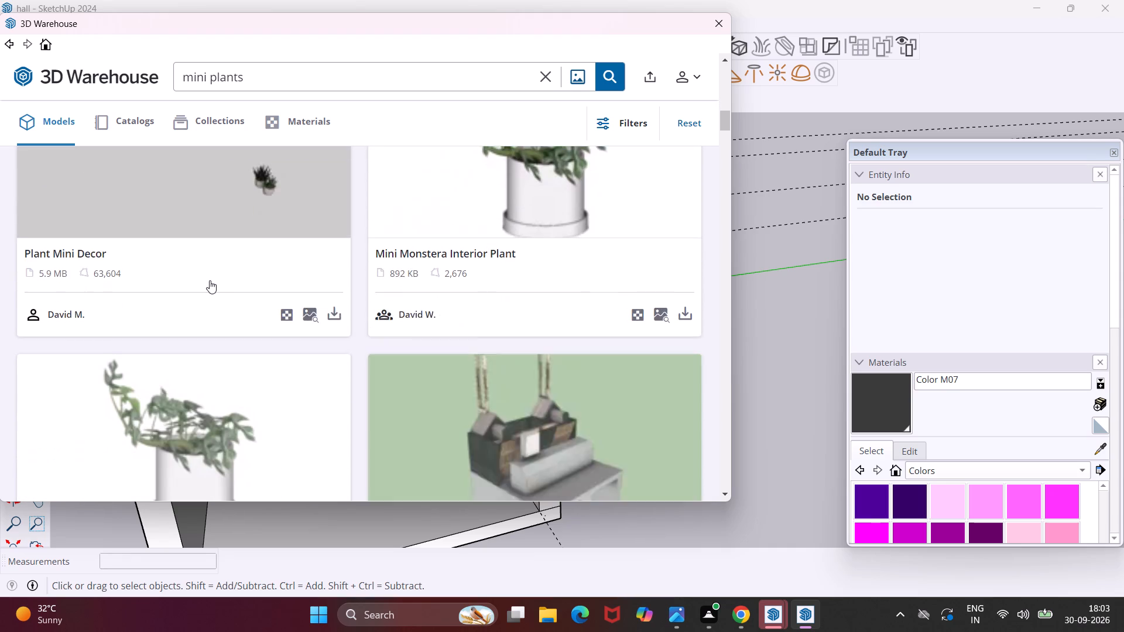
scroll(210, 280, down, 5)
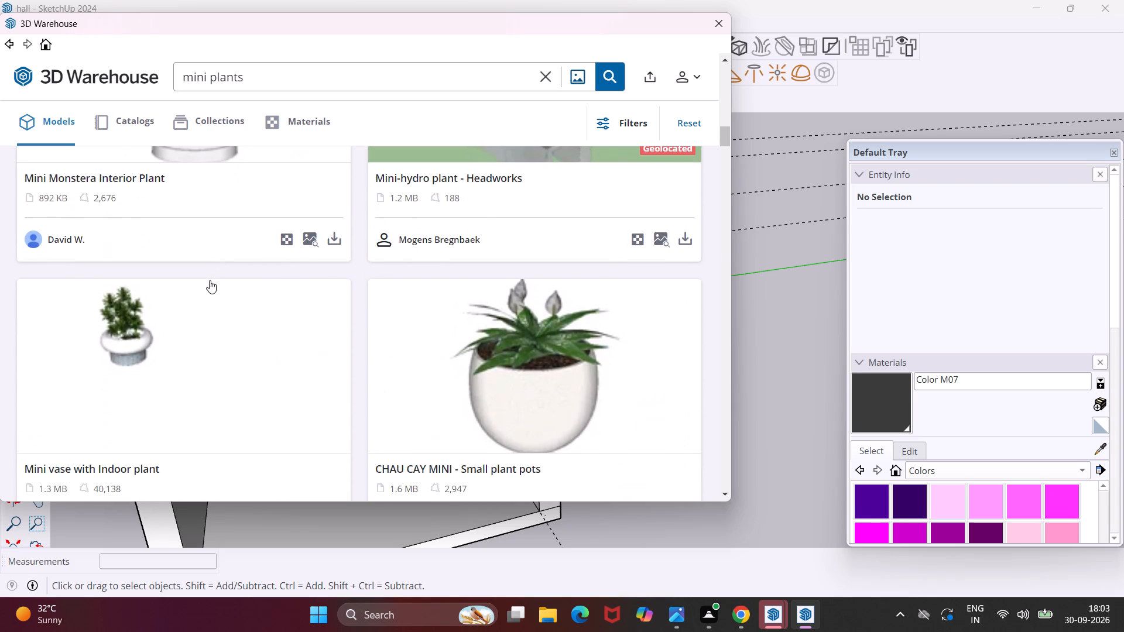
scroll(210, 280, down, 2)
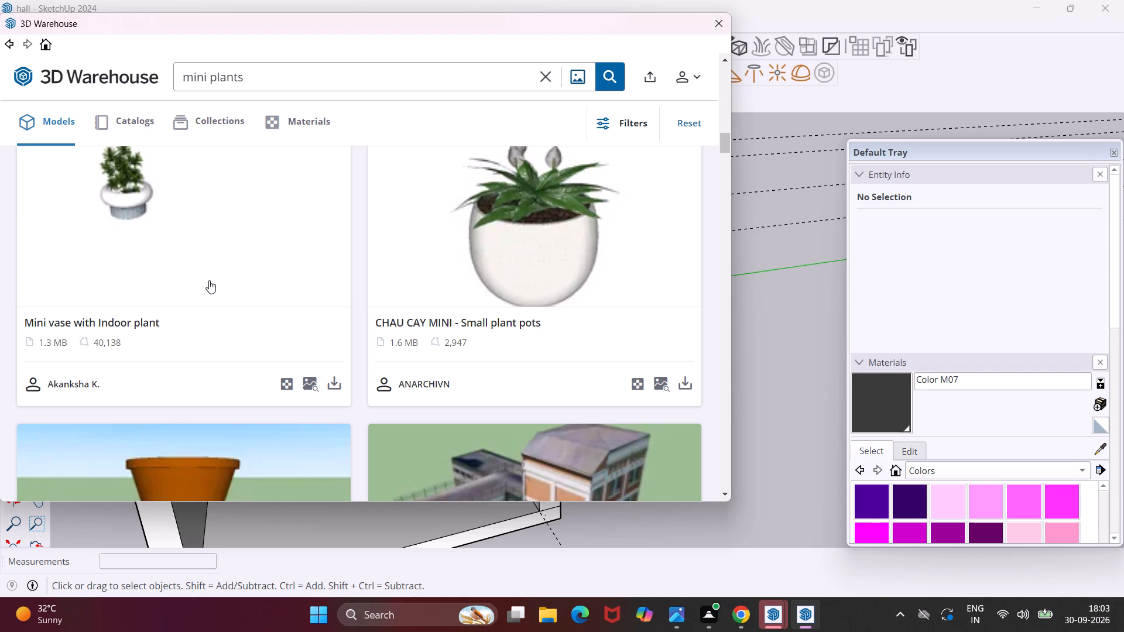
scroll(220, 301, down, 9)
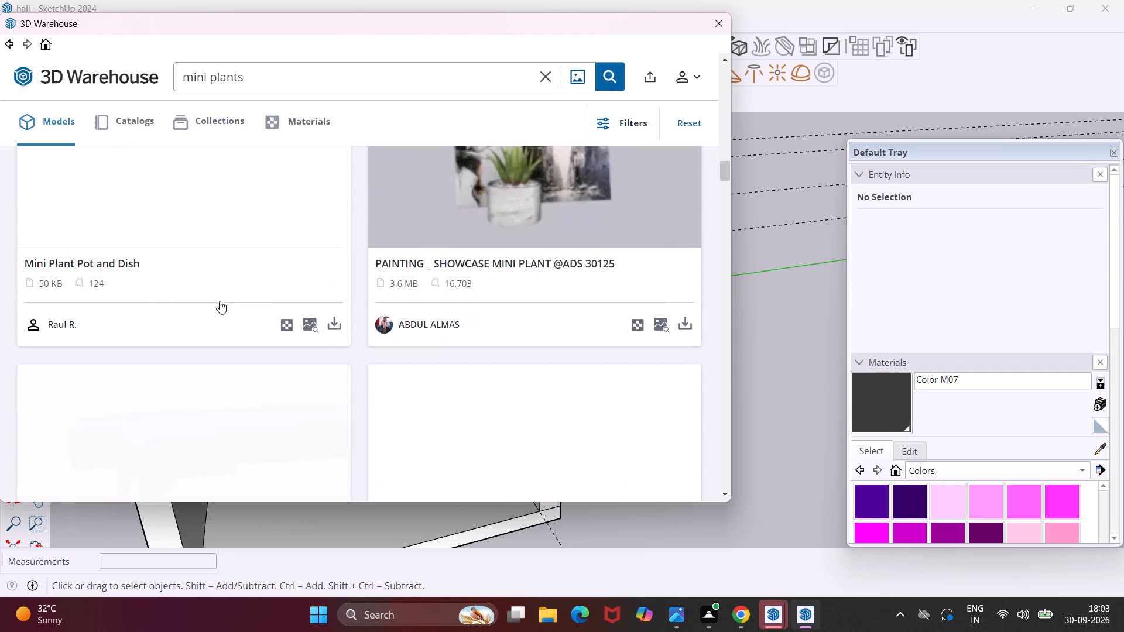
scroll(220, 301, down, 4)
scroll(220, 301, up, 4)
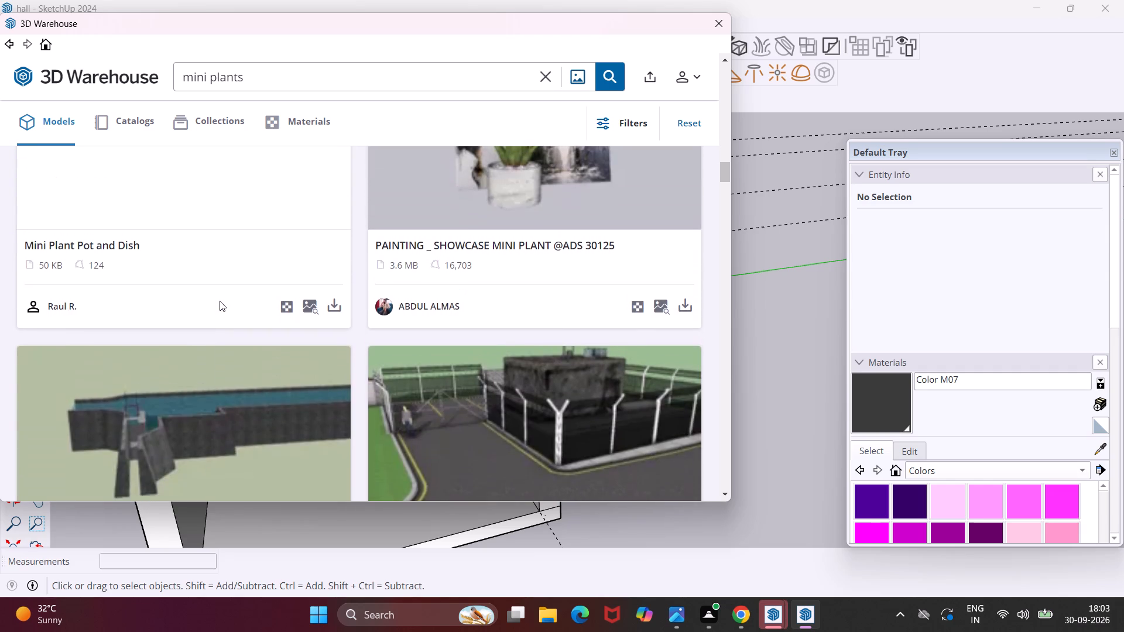
scroll(220, 301, up, 1)
scroll(220, 301, down, 11)
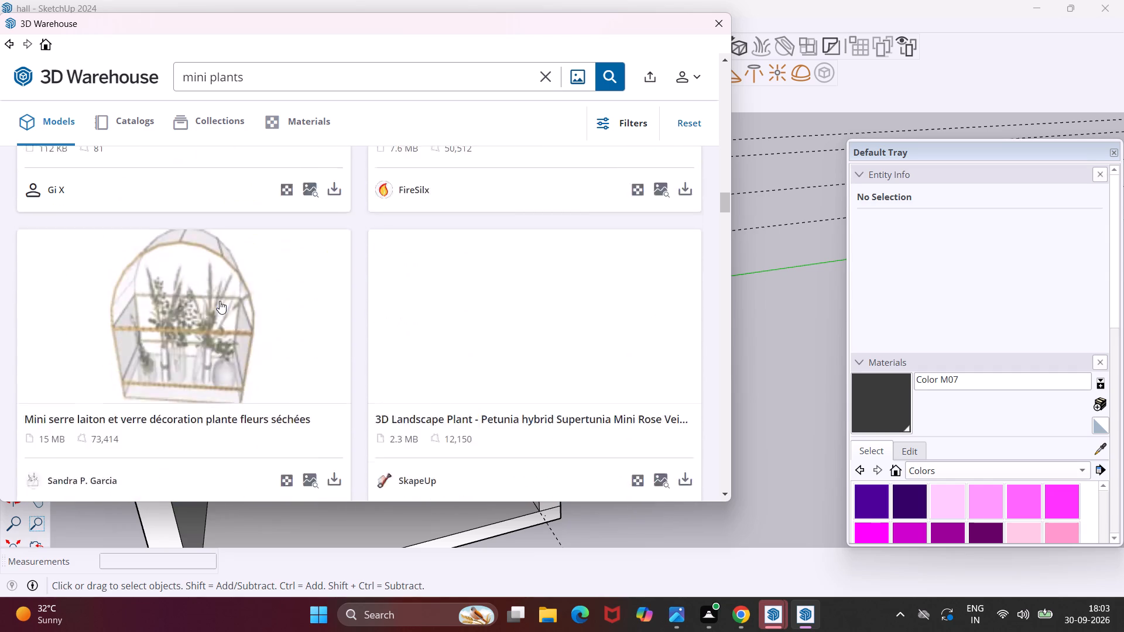
scroll(220, 301, down, 4)
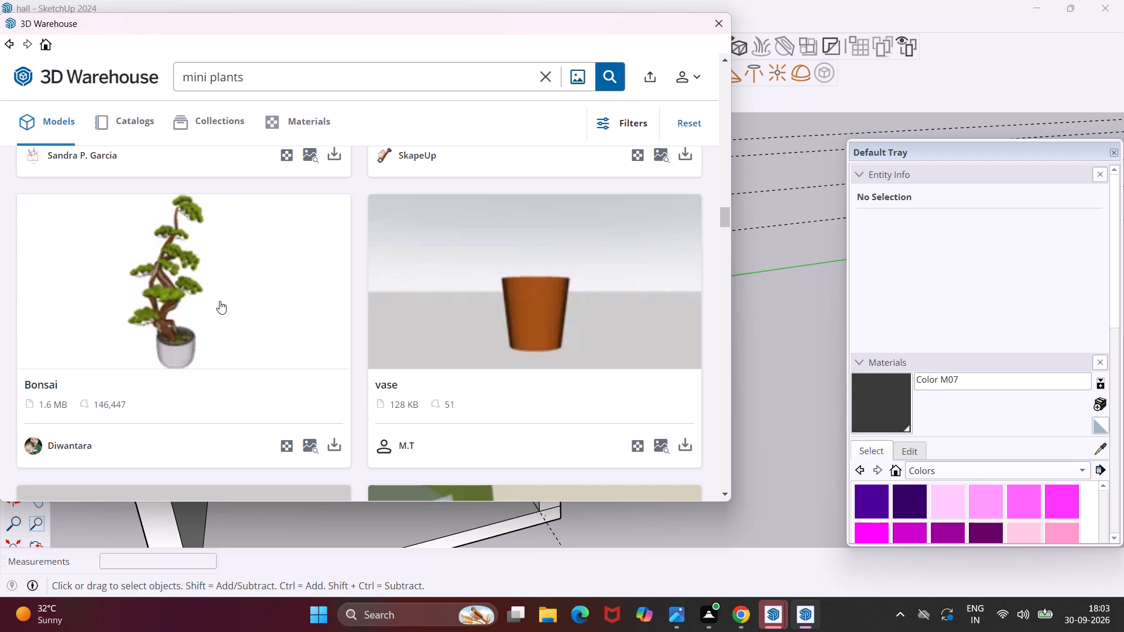
scroll(220, 301, down, 3)
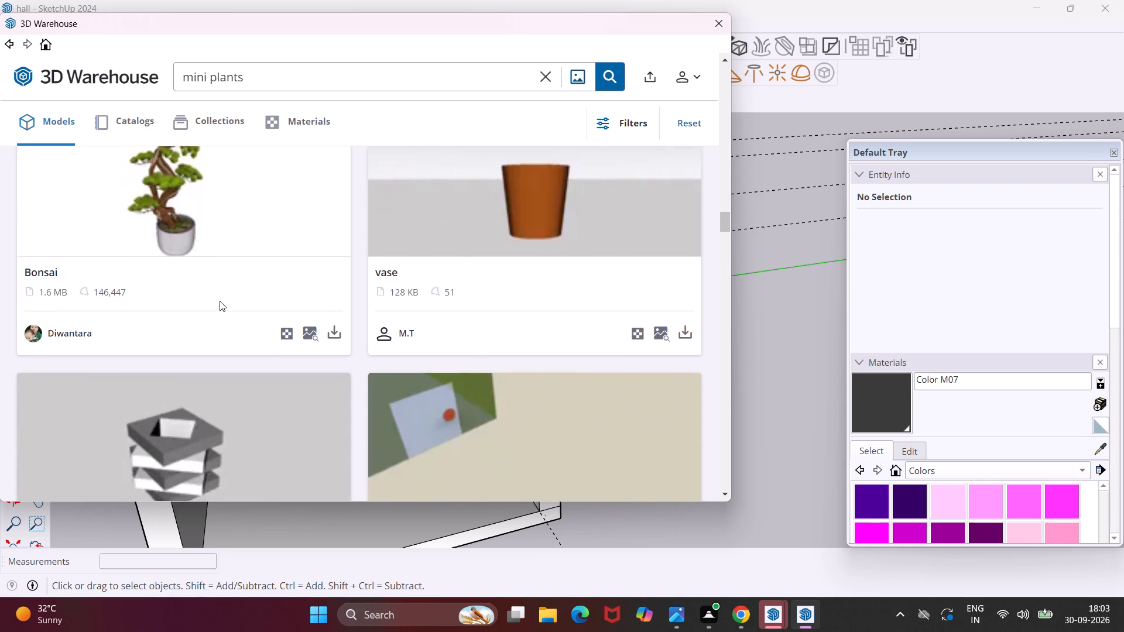
scroll(220, 301, down, 9)
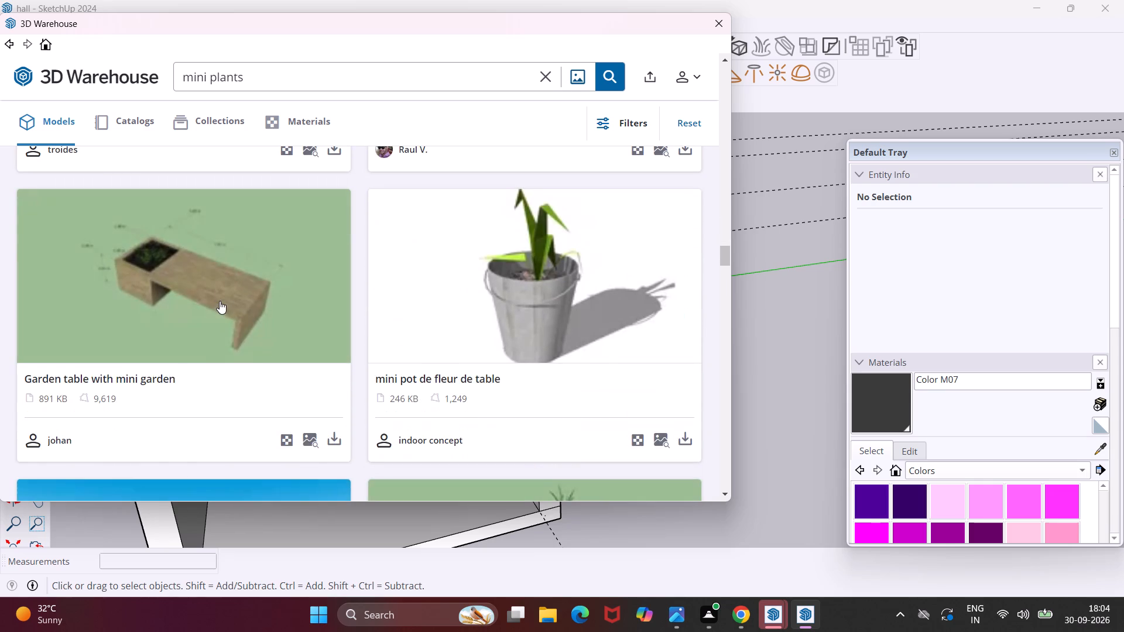
scroll(220, 301, down, 9)
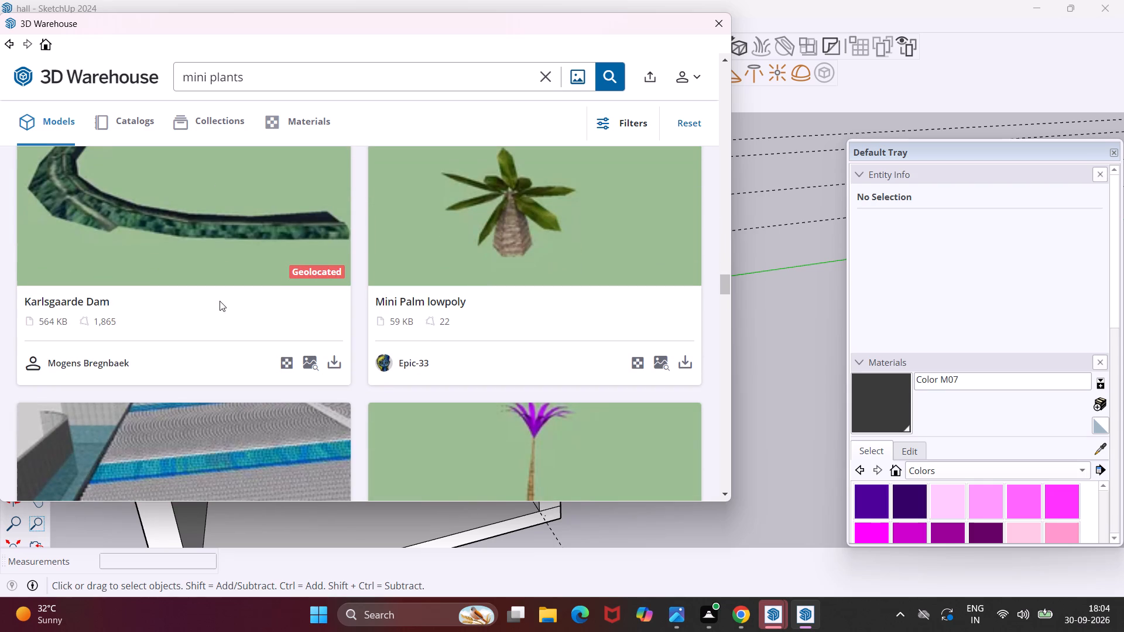
scroll(462, 301, down, 5)
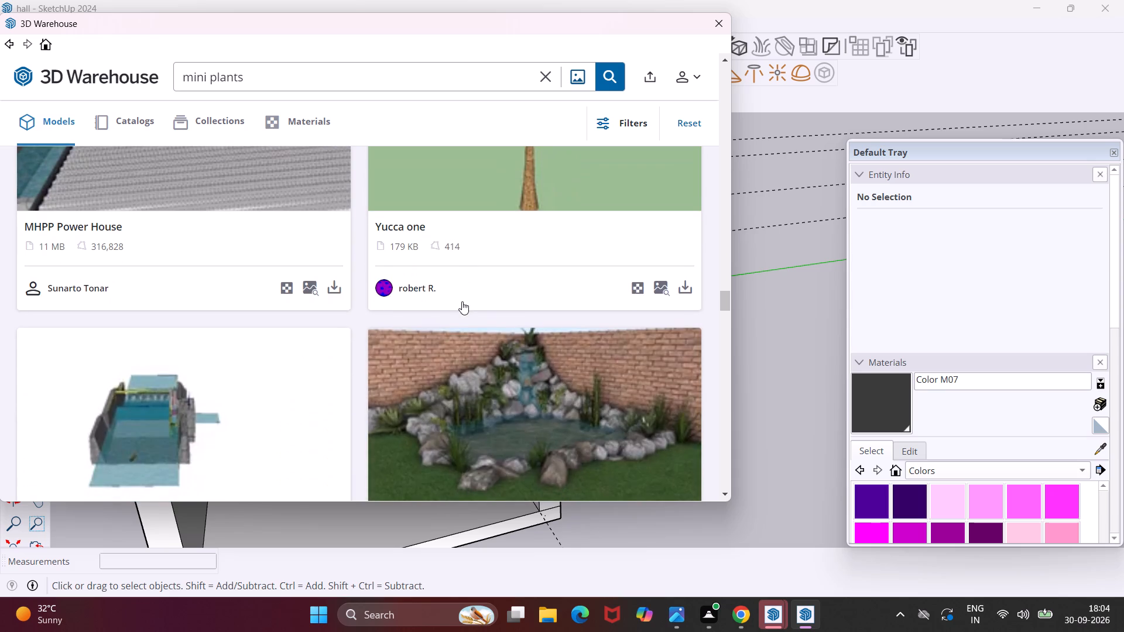
scroll(462, 301, down, 16)
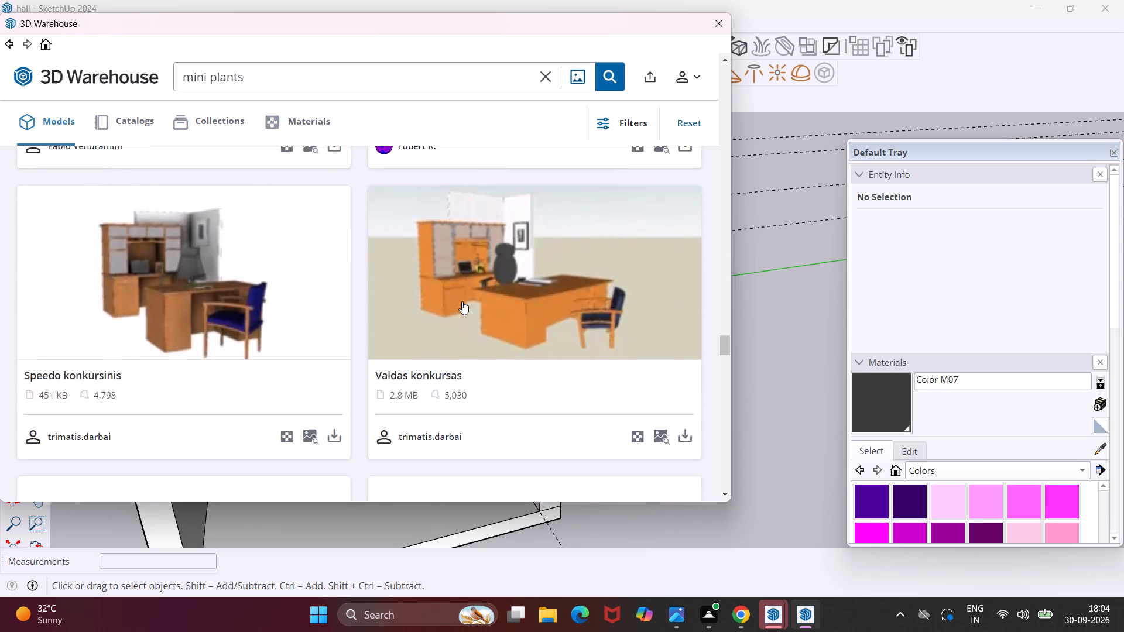
scroll(462, 301, down, 15)
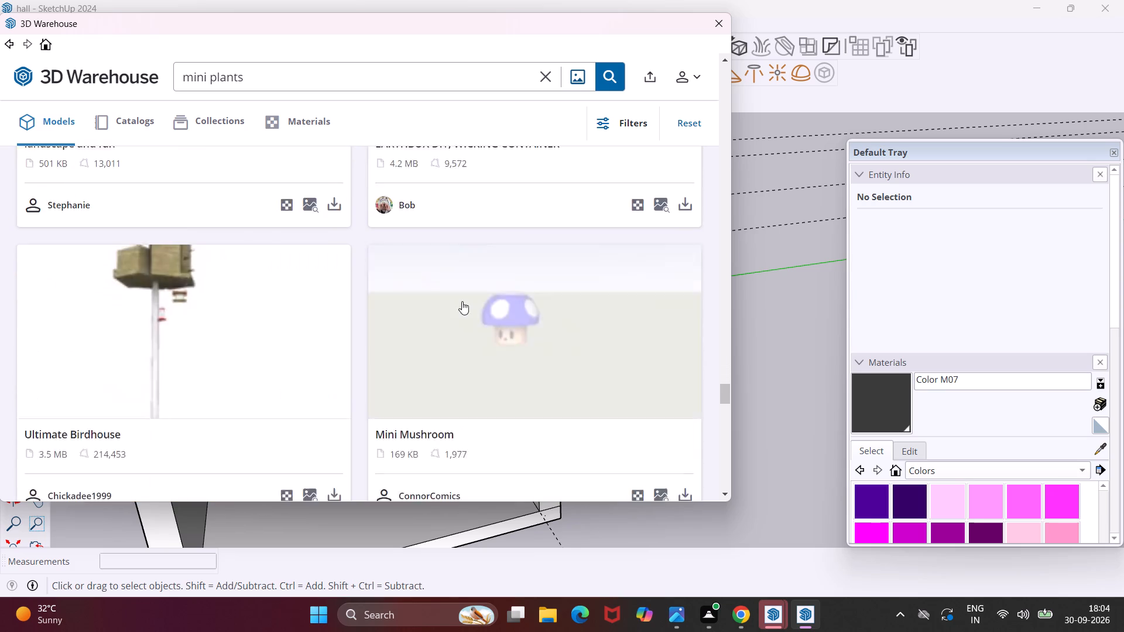
scroll(462, 301, down, 12)
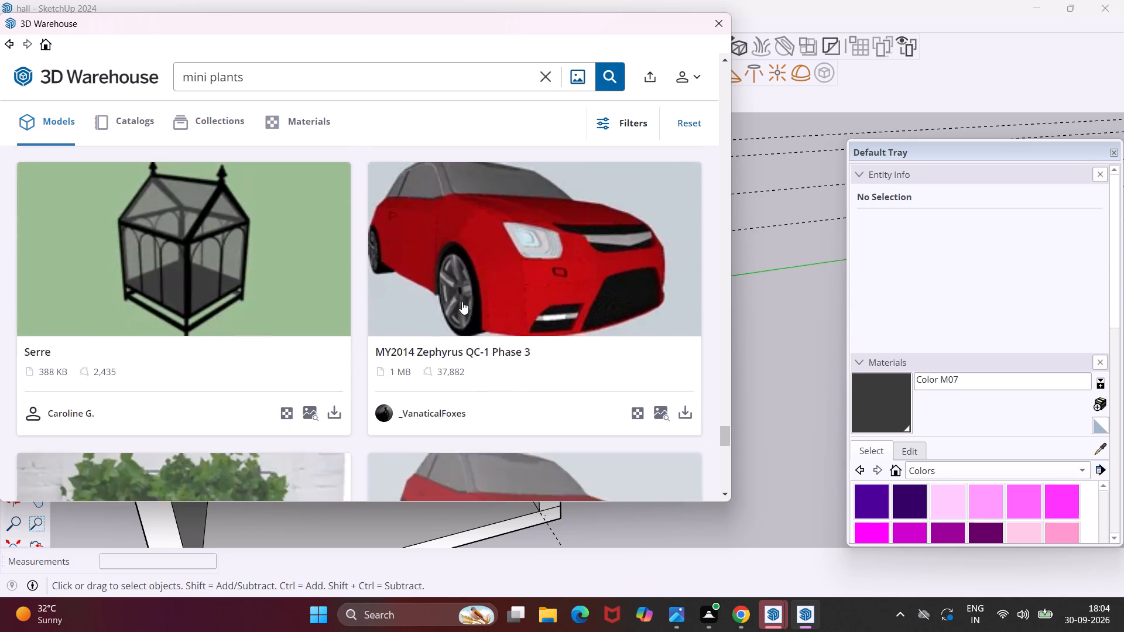
scroll(462, 301, down, 16)
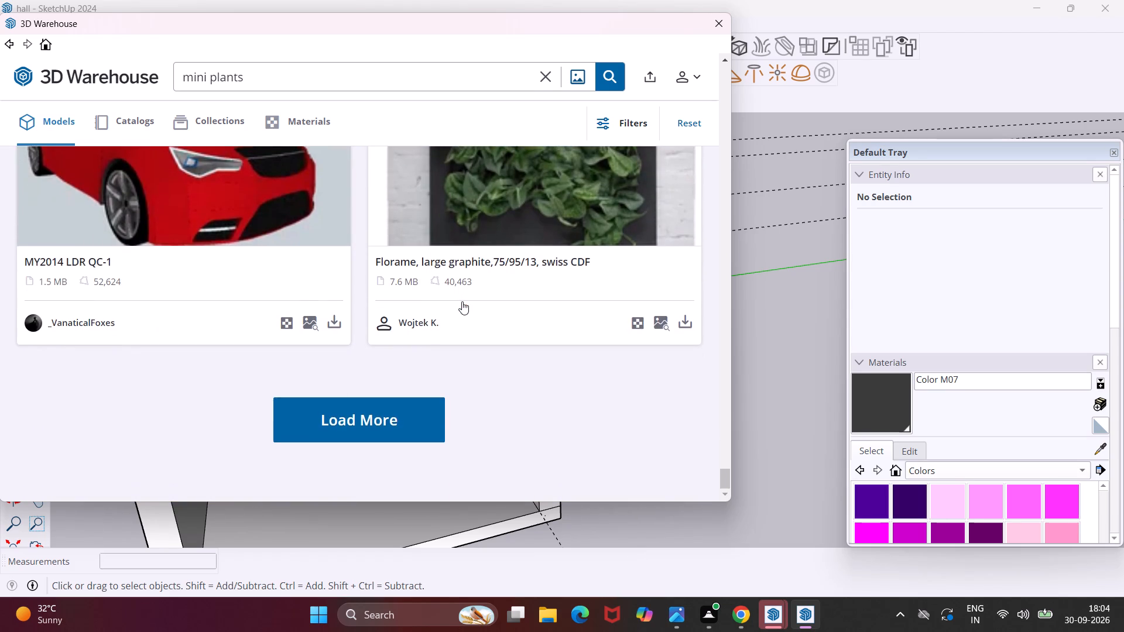
Load more mini plants models and examine them for a suitable small decorative plant.
scroll(462, 301, up, 1)
click(397, 481)
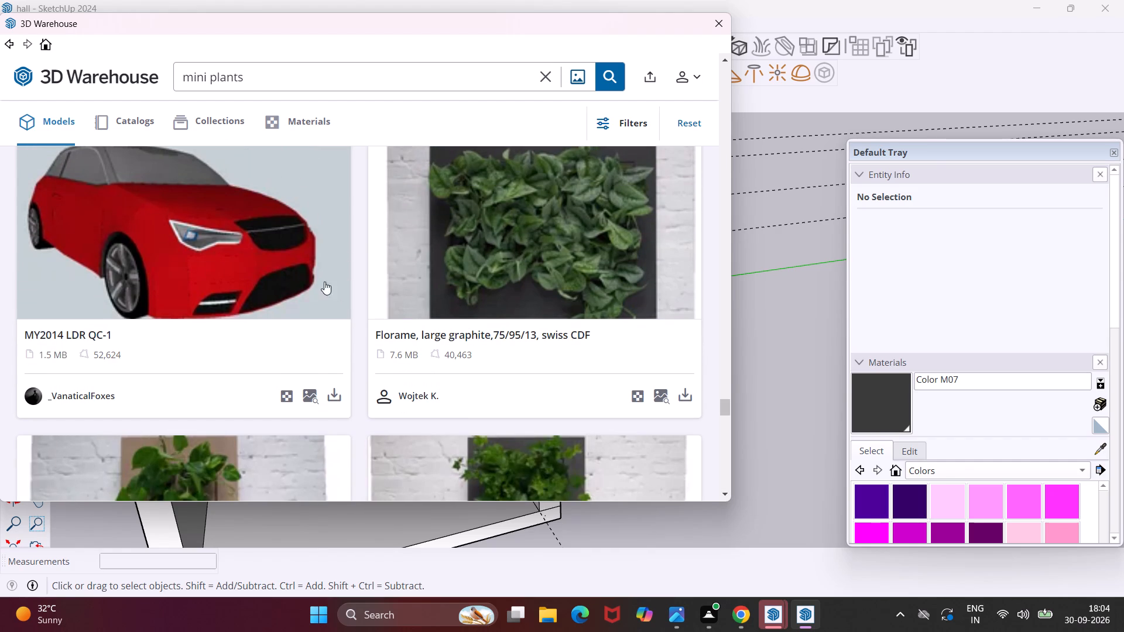
scroll(300, 274, down, 7)
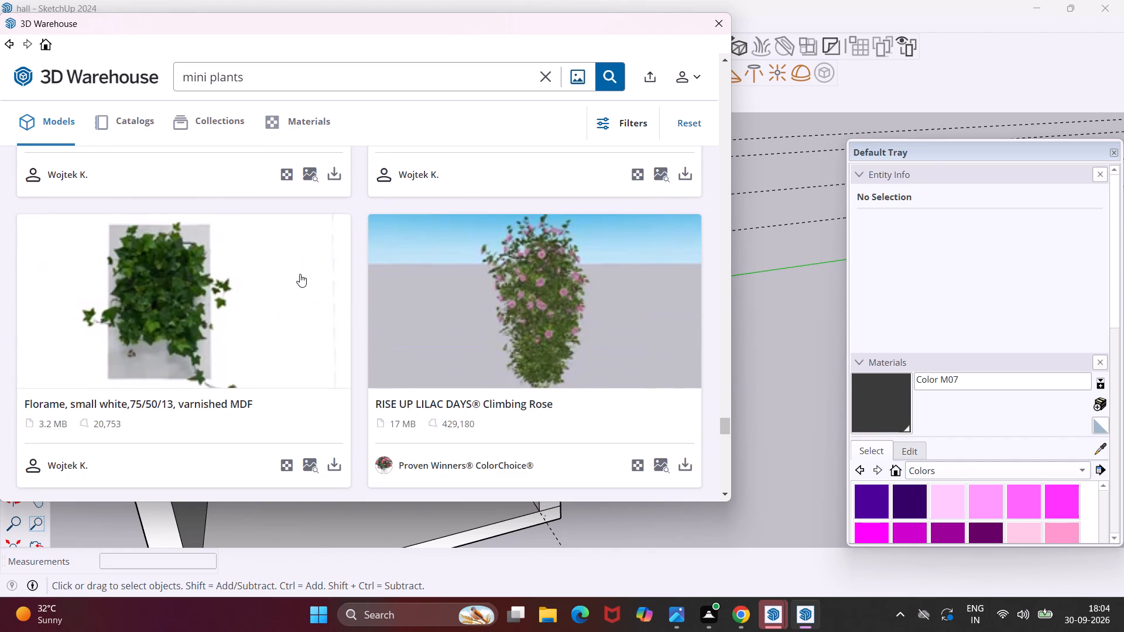
scroll(300, 274, down, 20)
scroll(300, 274, down, 4)
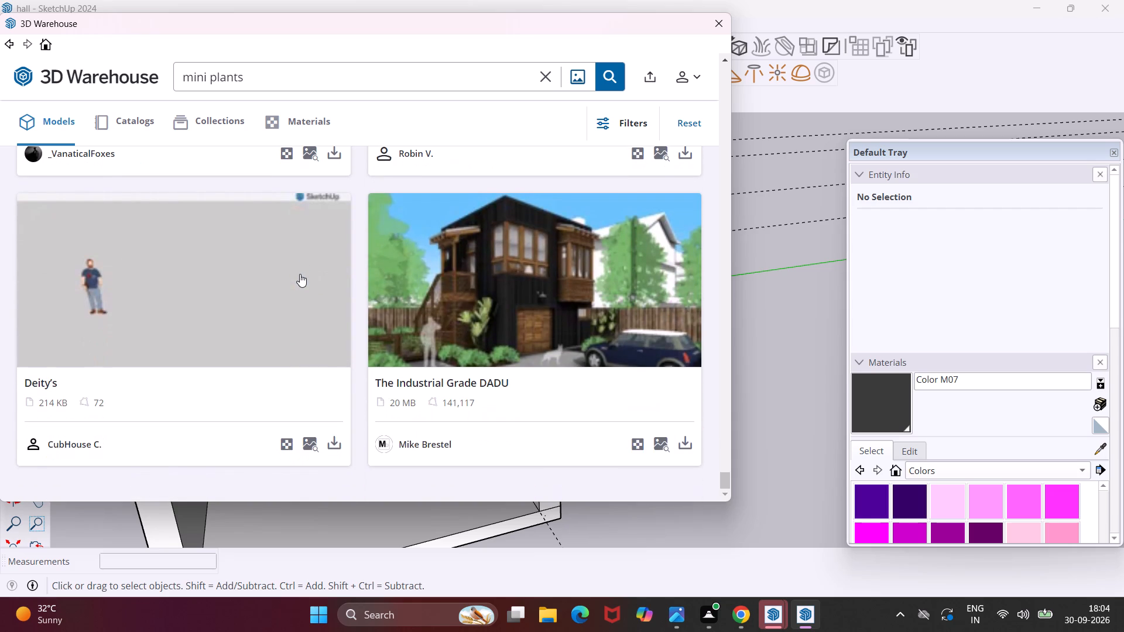
scroll(300, 274, down, 4)
Look back through the earlier mini plants models to choose a small potted plant for the television unit.
scroll(300, 274, up, 20)
scroll(300, 274, up, 4)
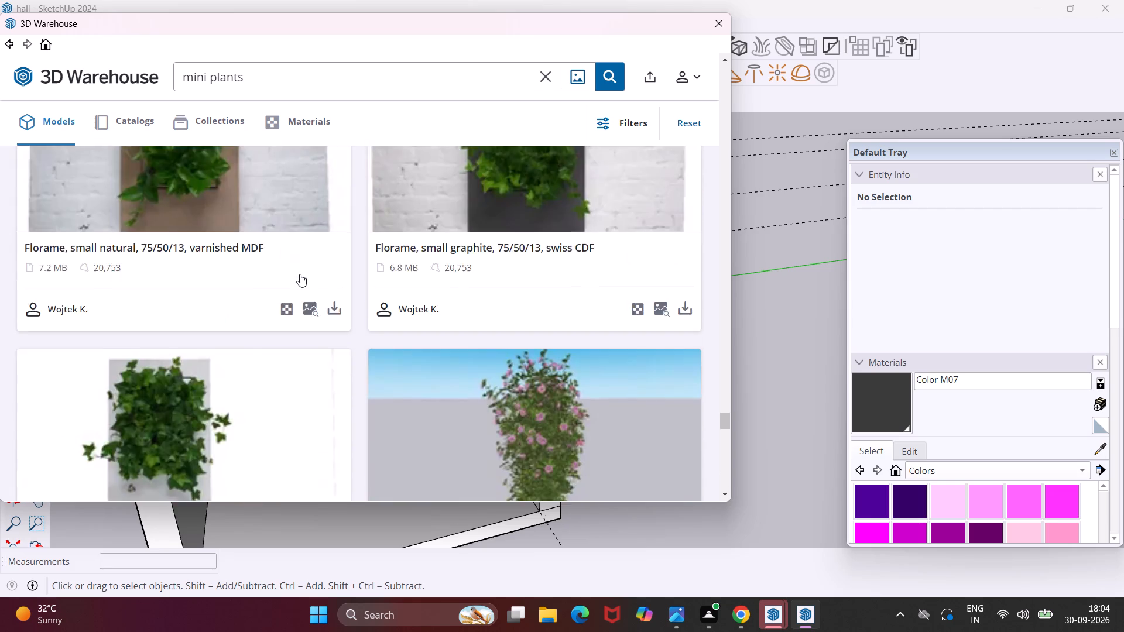
scroll(300, 274, up, 14)
scroll(300, 274, up, 8)
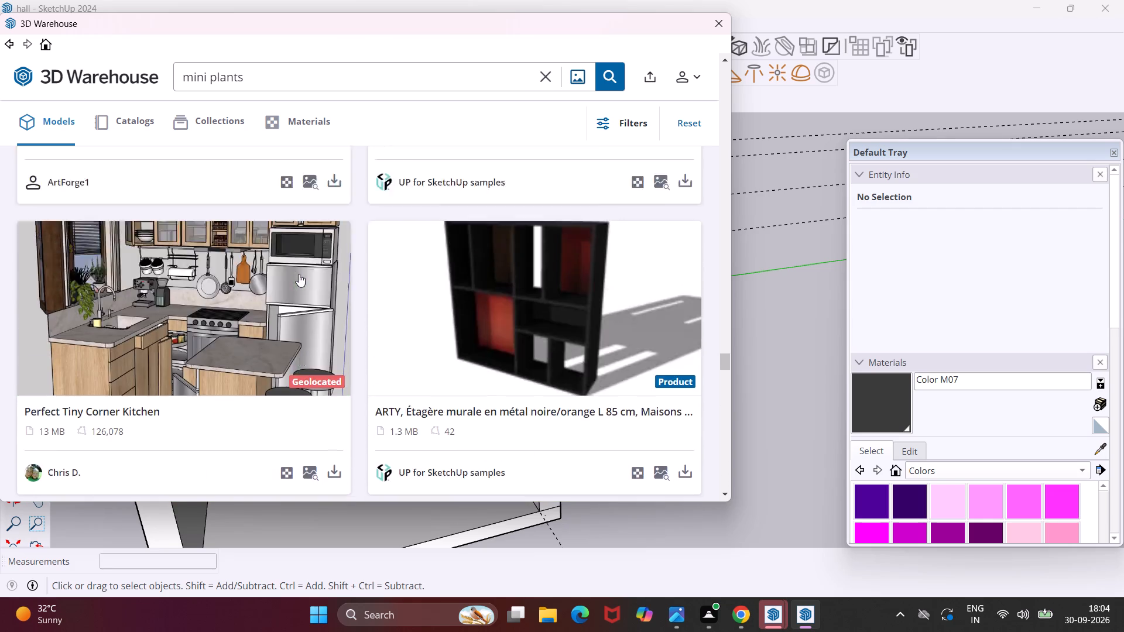
scroll(299, 274, up, 11)
scroll(299, 274, up, 14)
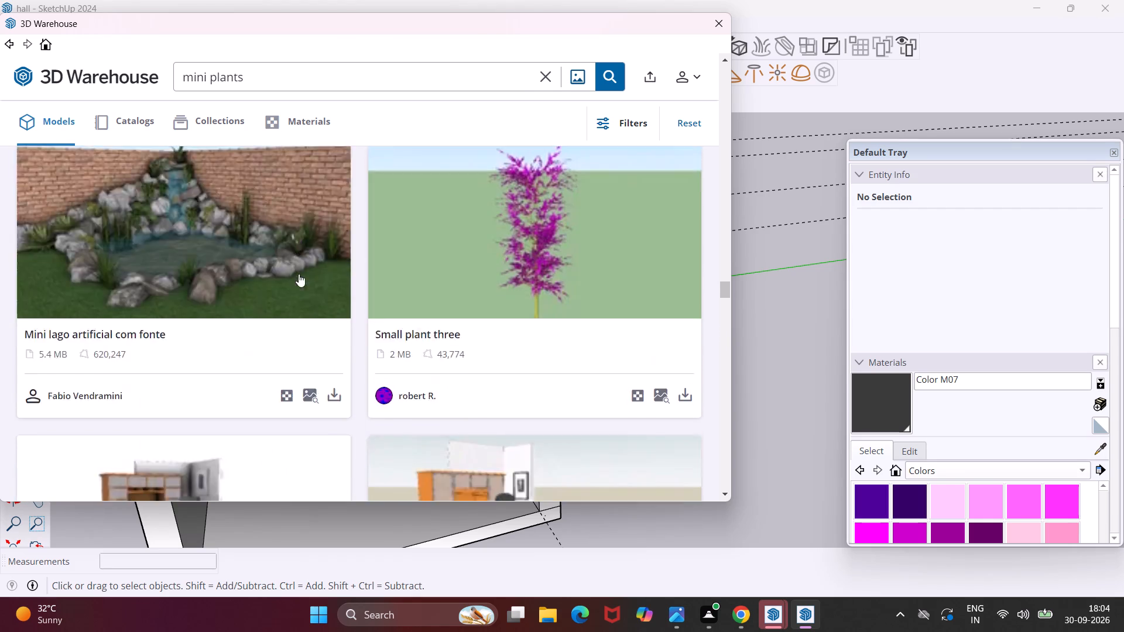
scroll(299, 274, up, 18)
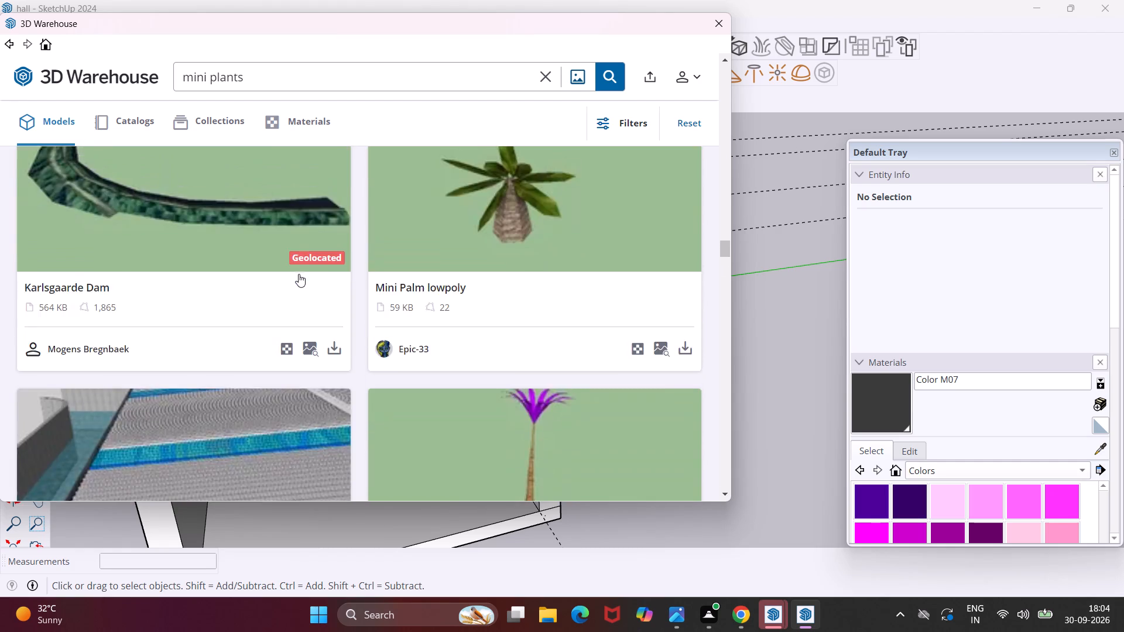
scroll(299, 274, up, 9)
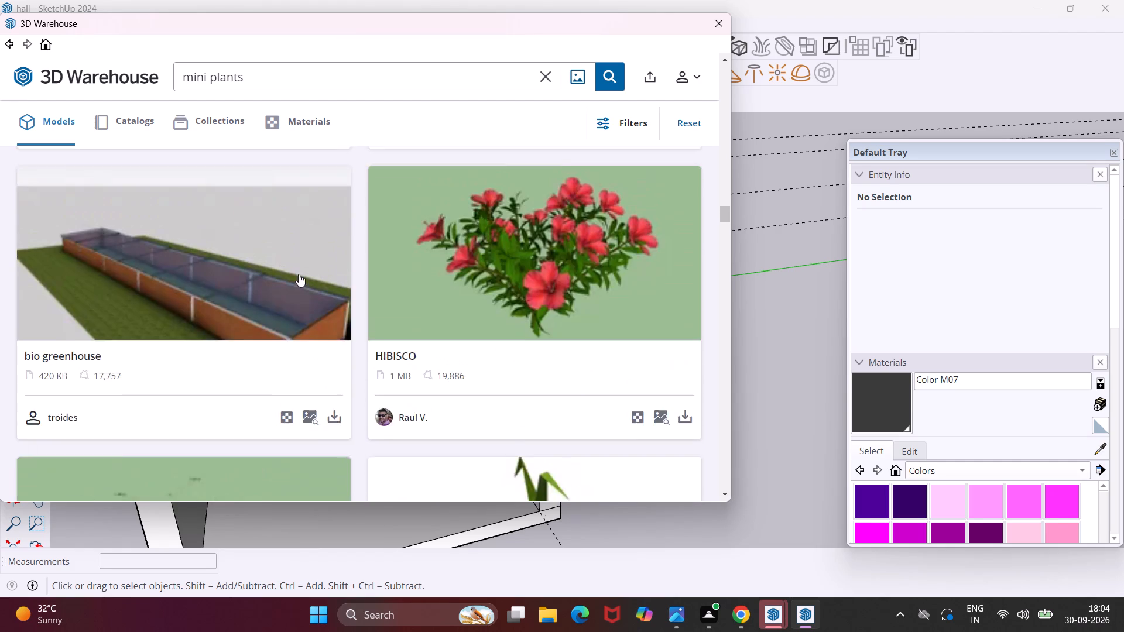
scroll(299, 274, up, 11)
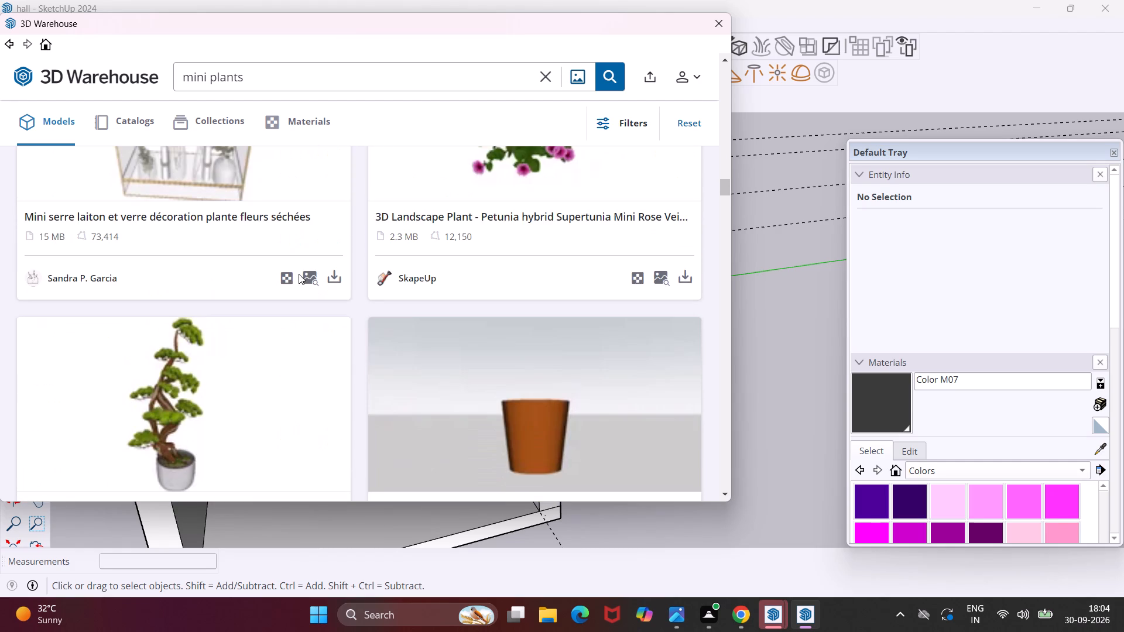
scroll(298, 274, up, 7)
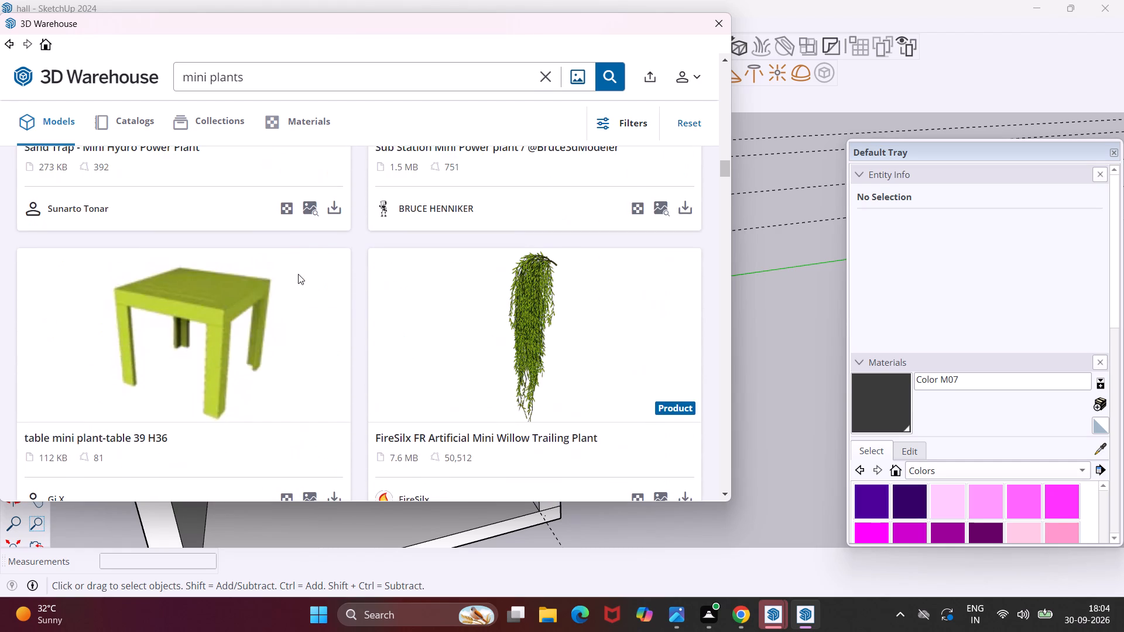
scroll(298, 274, up, 9)
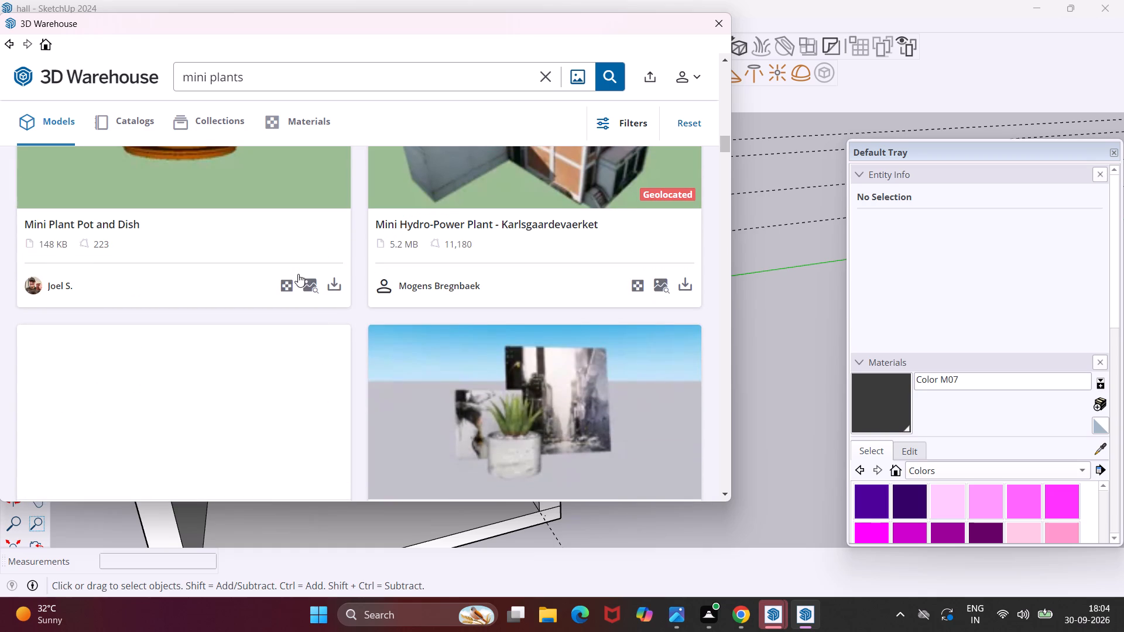
scroll(298, 274, down, 3)
scroll(298, 274, up, 4)
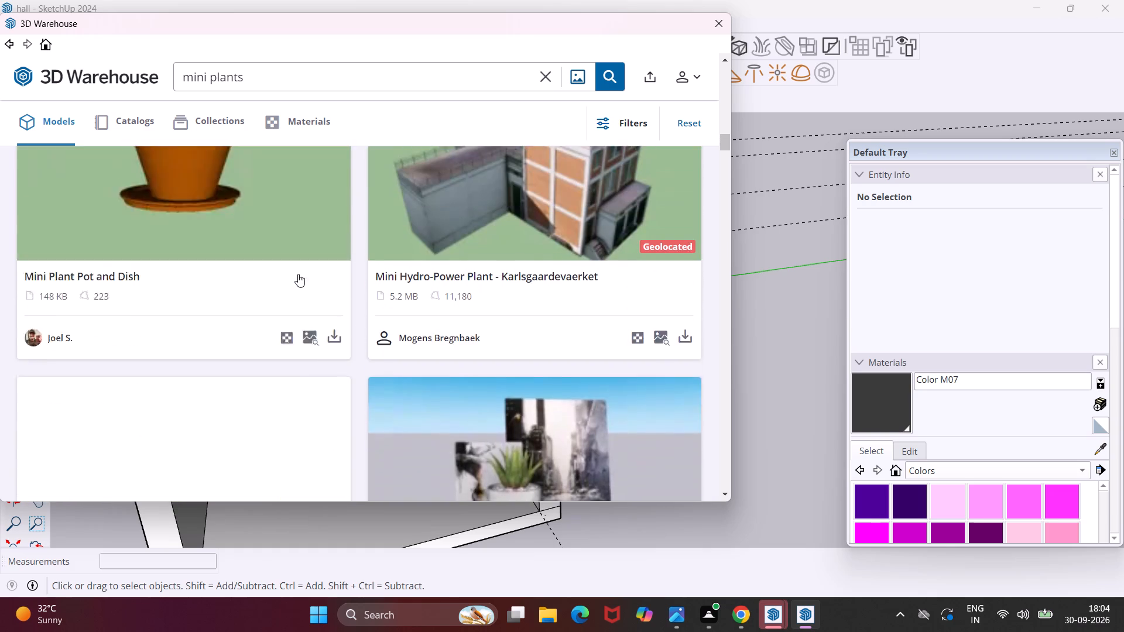
scroll(298, 274, up, 5)
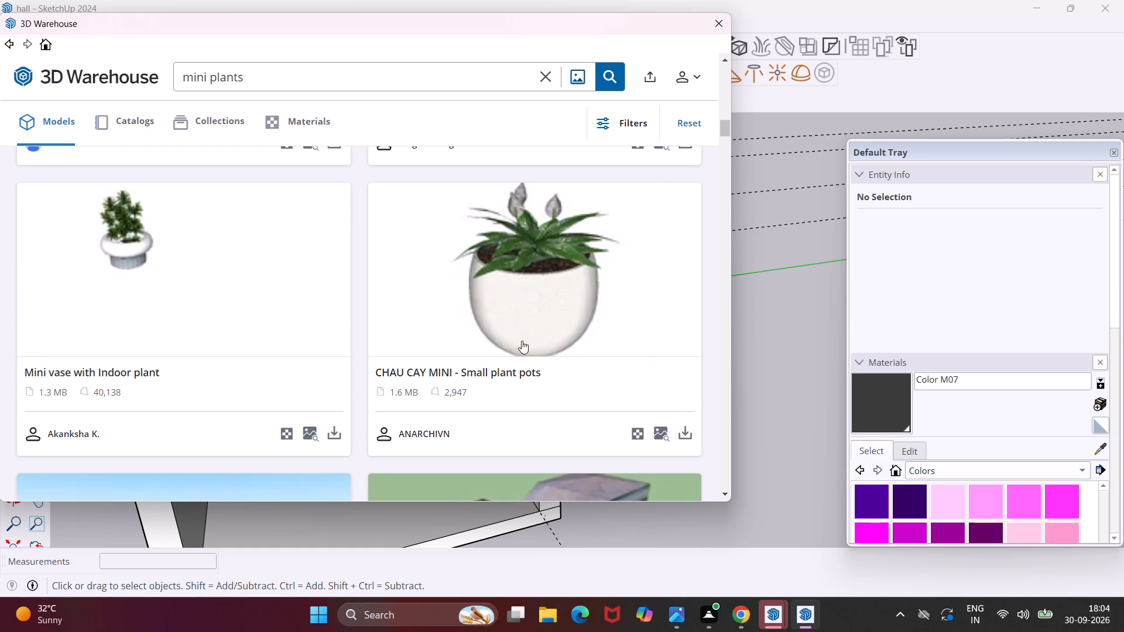
Download the "CHAU CAY MINI - Small plant pots" model and place it on the television console's end nearest the door.
click(683, 437)
click(304, 275)
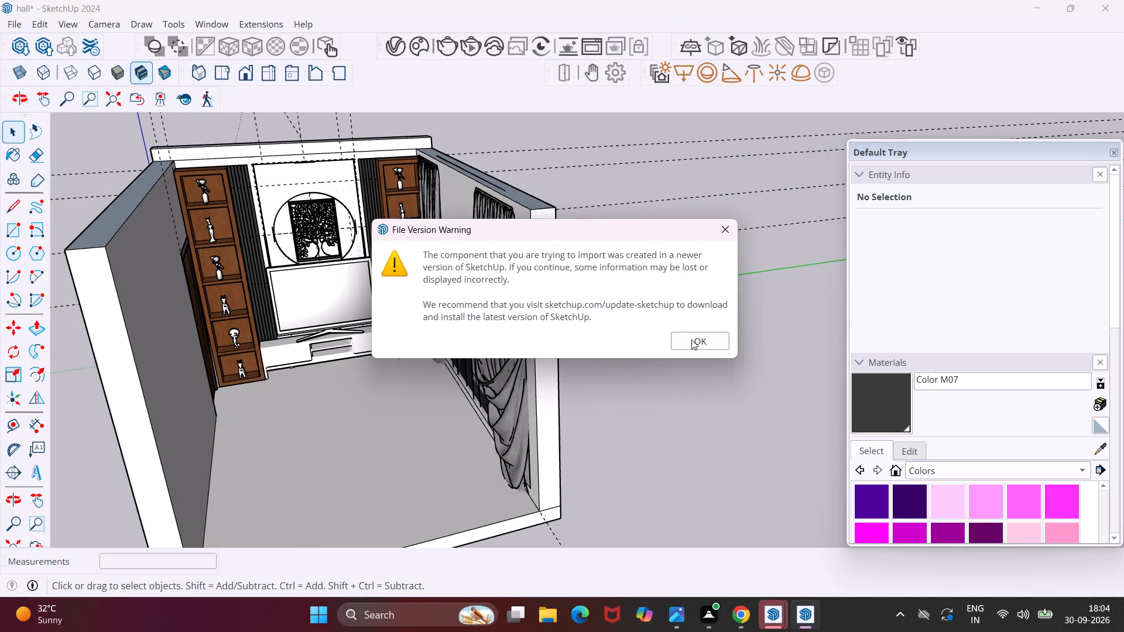
click(691, 339)
scroll(666, 392, up, 4)
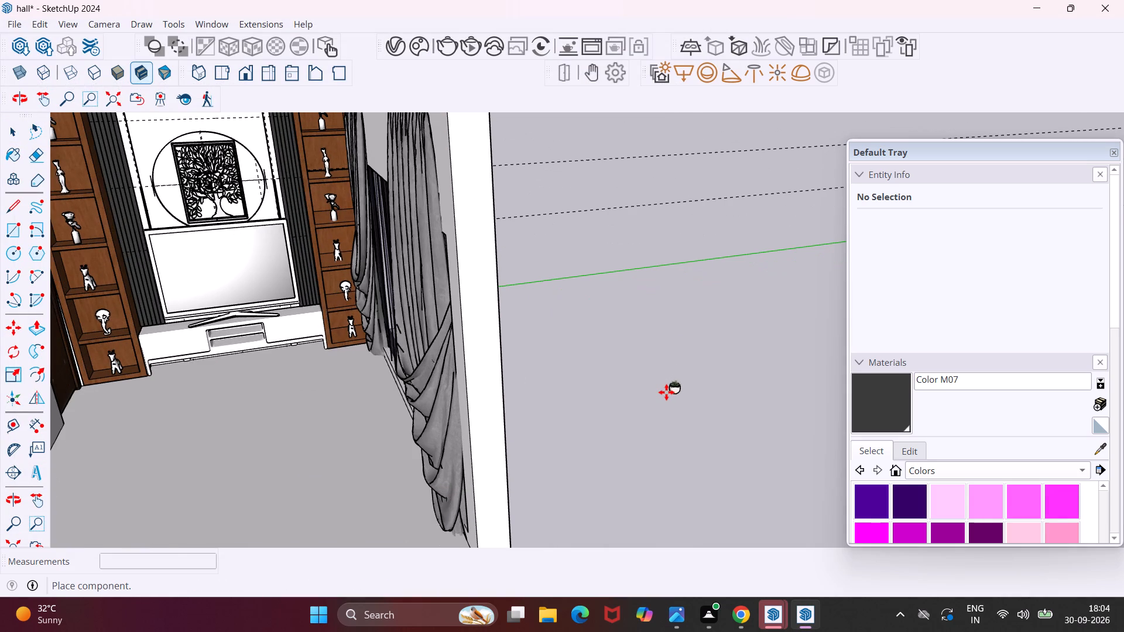
scroll(157, 327, up, 7)
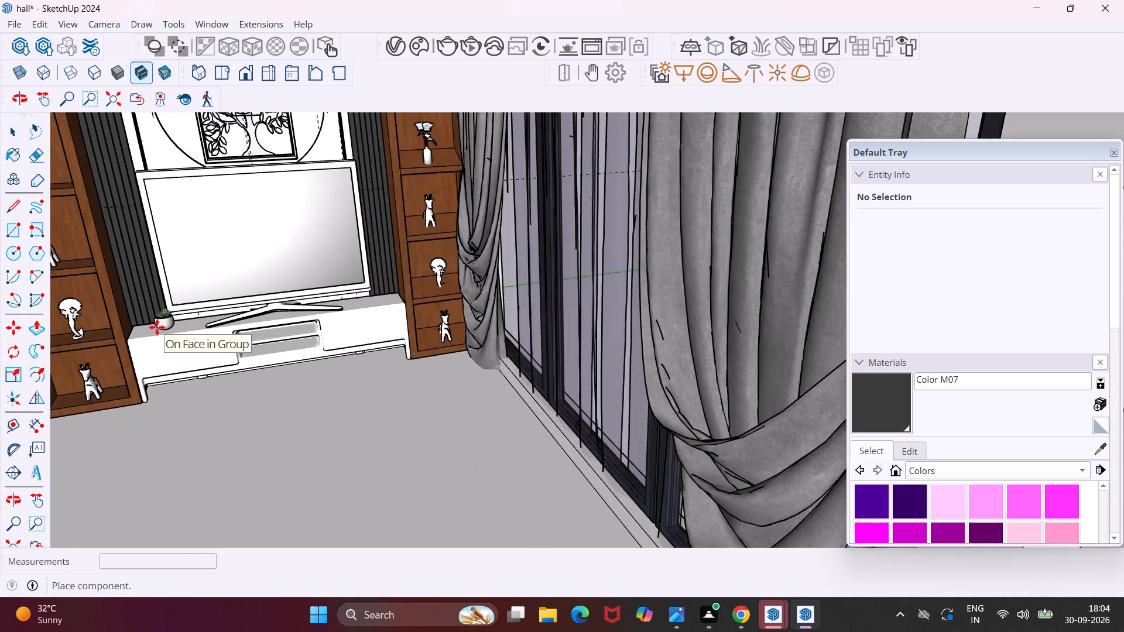
scroll(157, 327, up, 13)
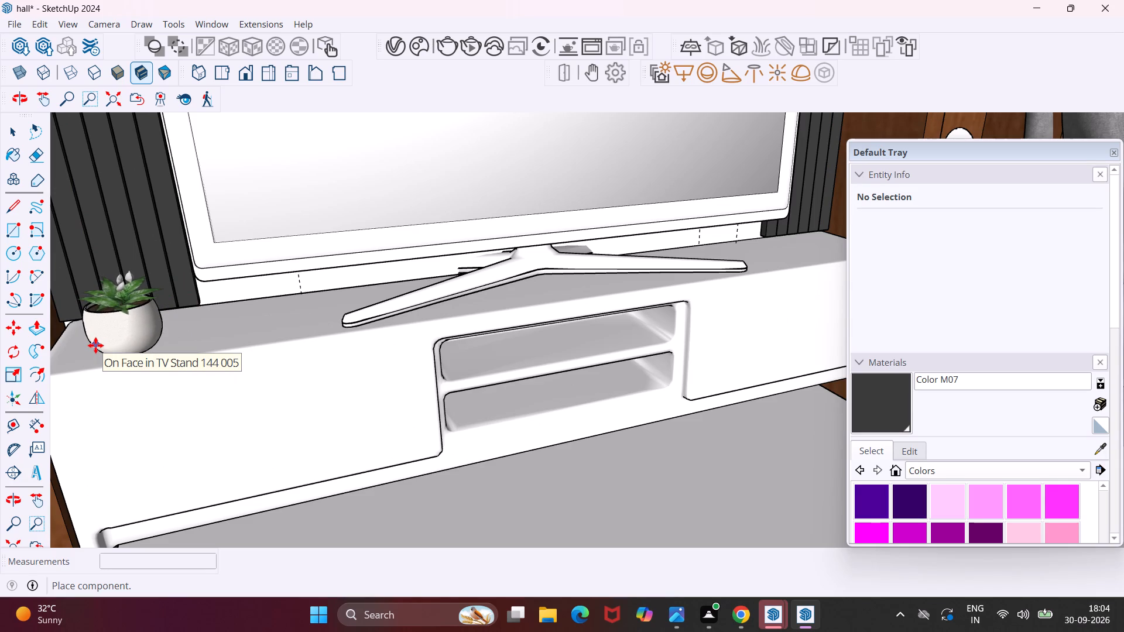
click(91, 344)
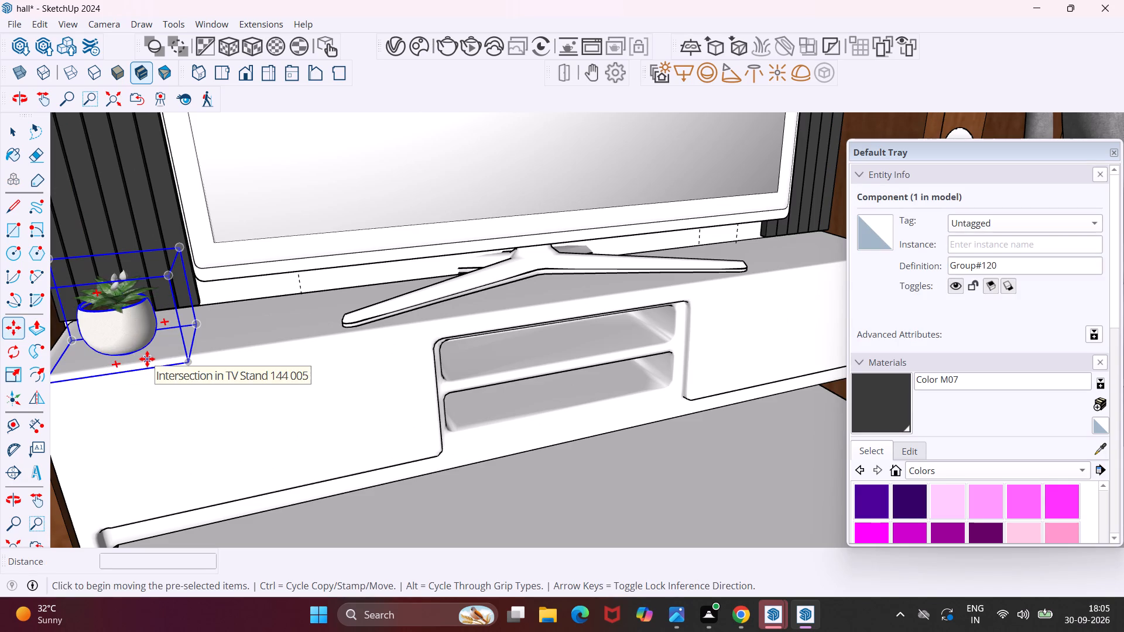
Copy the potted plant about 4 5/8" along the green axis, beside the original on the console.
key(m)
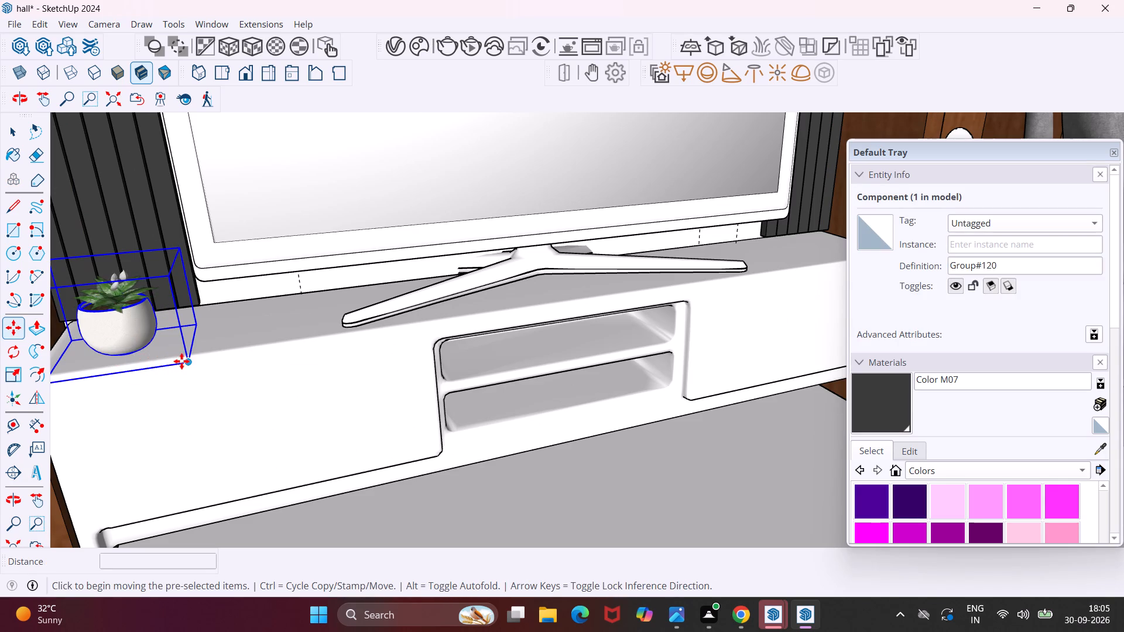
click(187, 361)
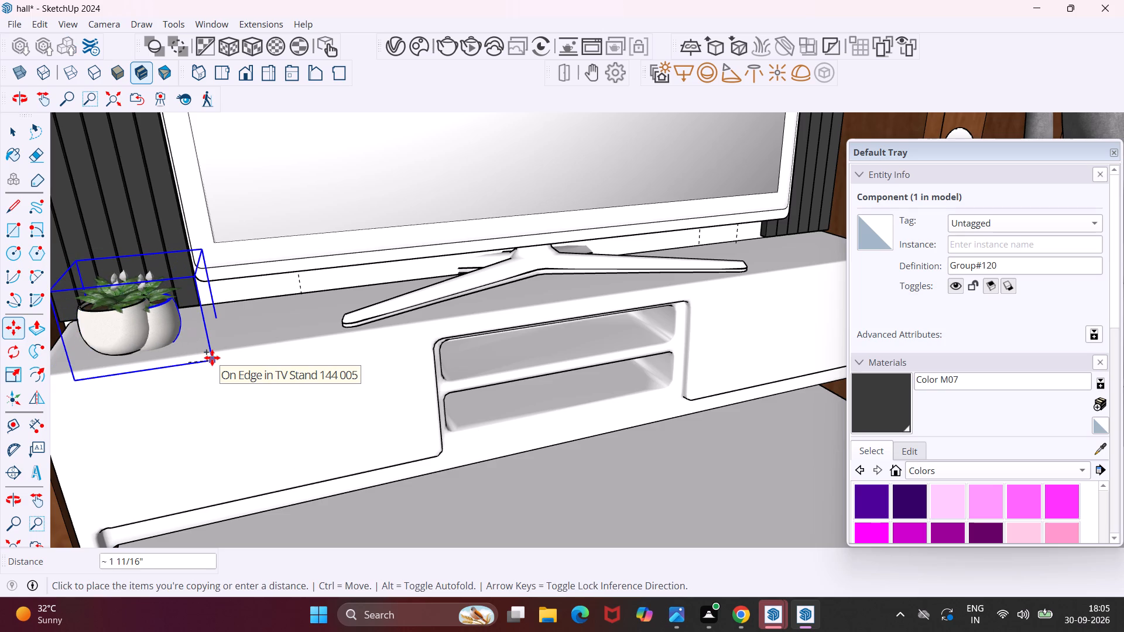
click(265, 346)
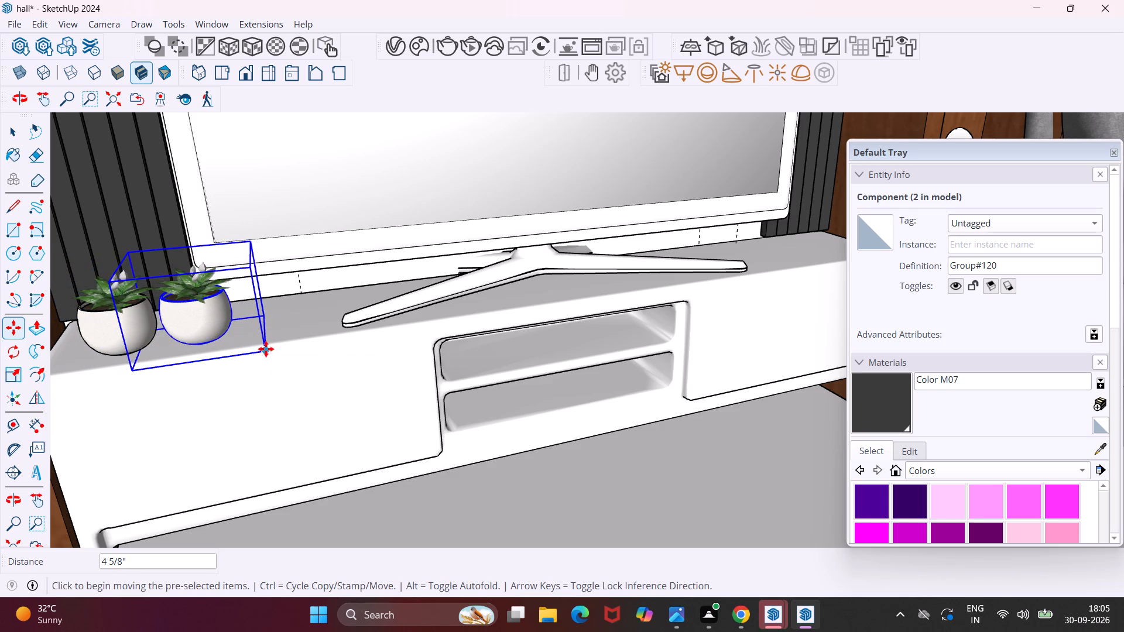
Copy the potted plant about 4' 9 3/8" along the green axis to the console's opposite end, near the curtains.
click(266, 348)
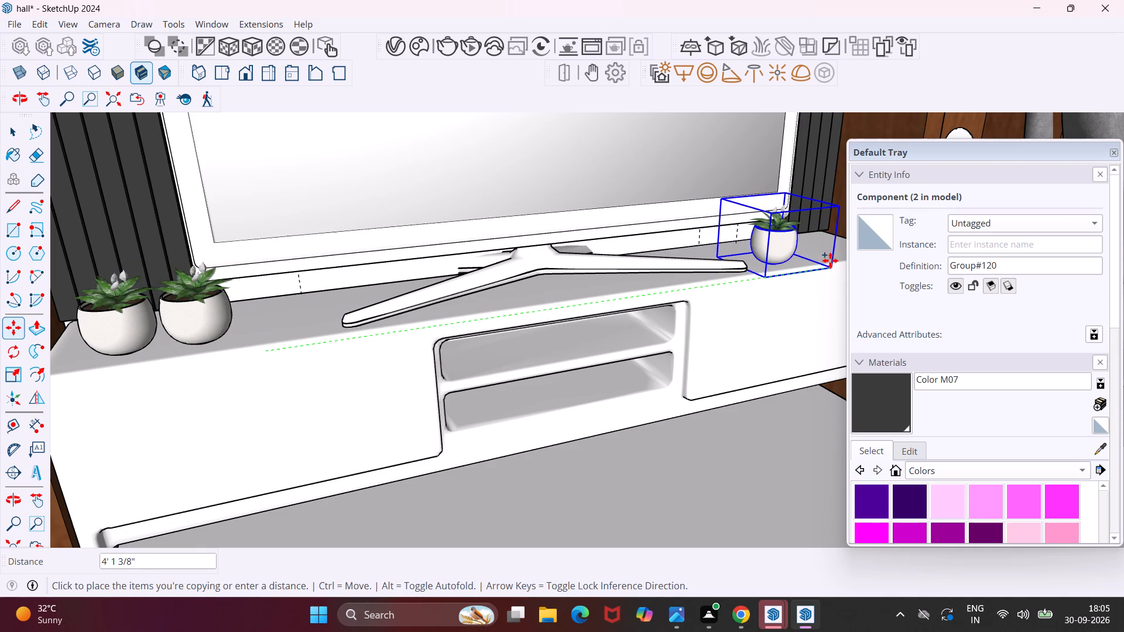
middle_drag(829, 260, 772, 272)
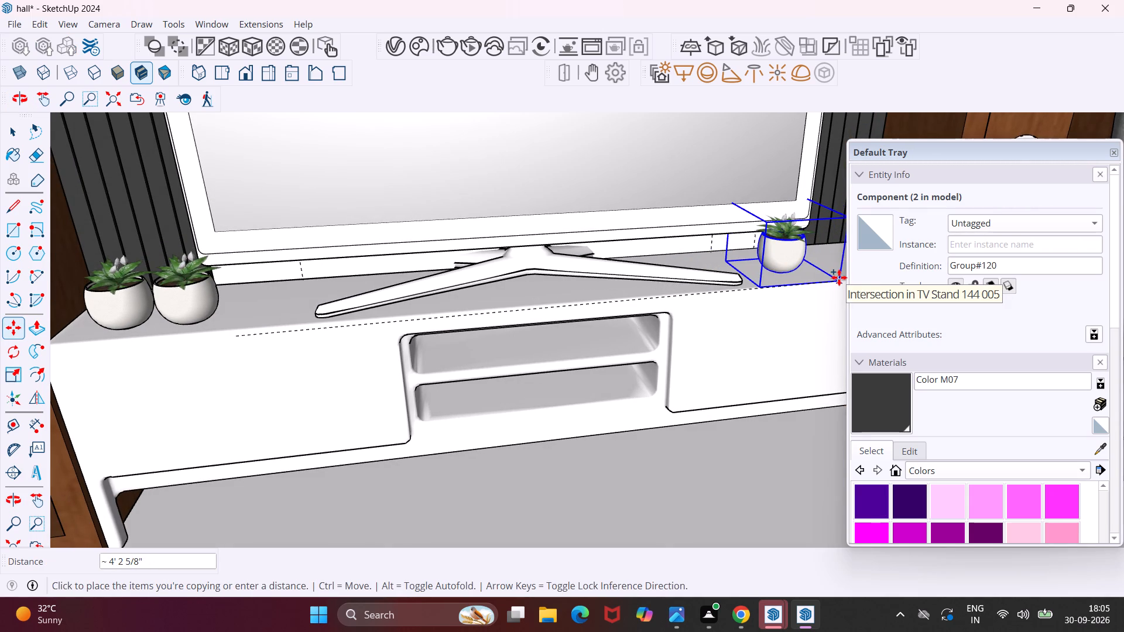
scroll(786, 281, down, 8)
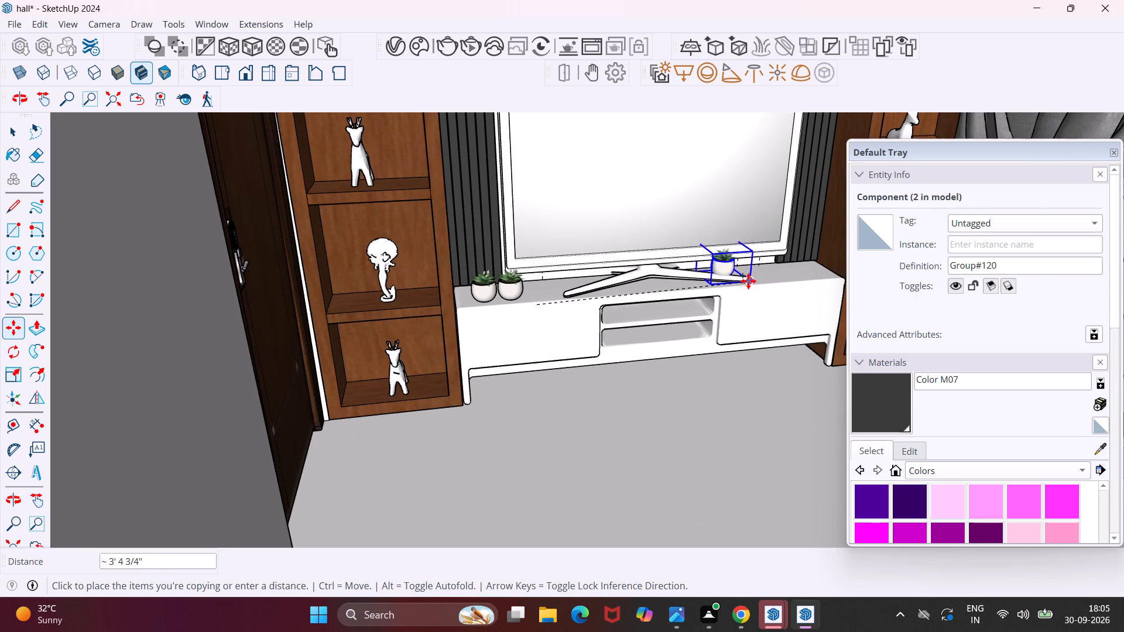
click(837, 276)
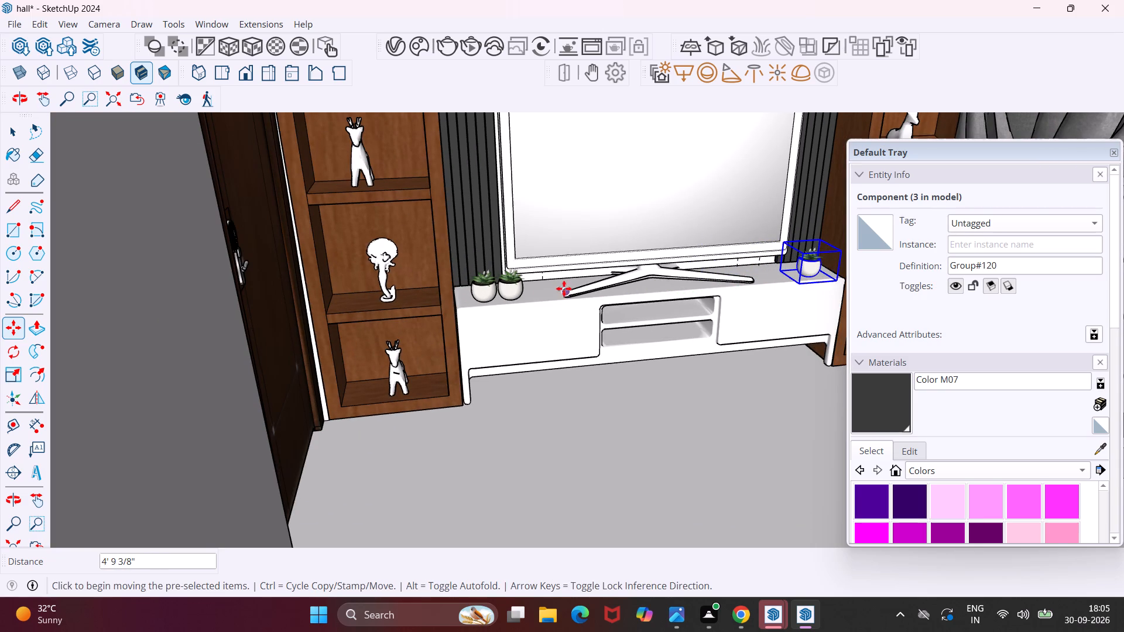
key(Escape)
key(space)
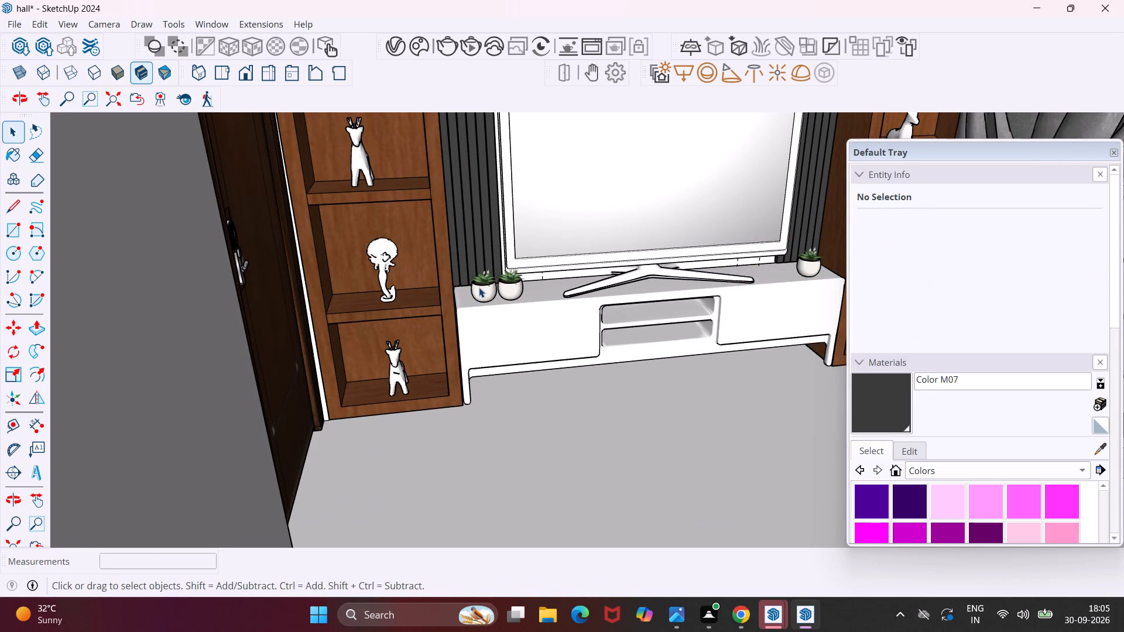
Move the original potted plant about 1 5/8" toward the adjacent wooden shelf unit.
scroll(498, 298, up, 9)
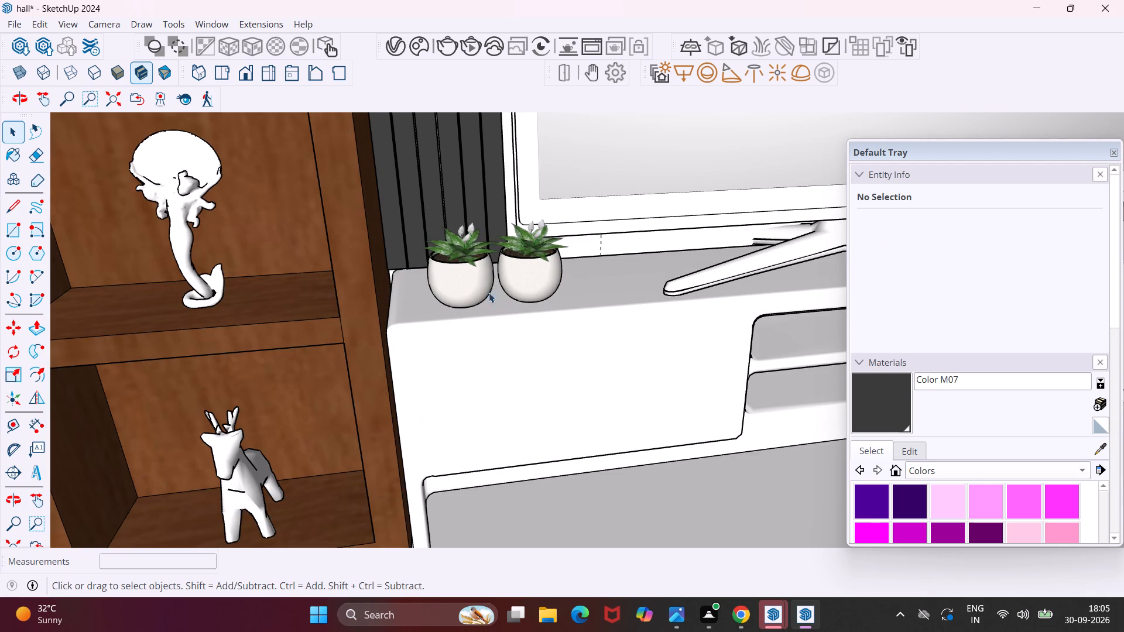
click(477, 288)
key(m)
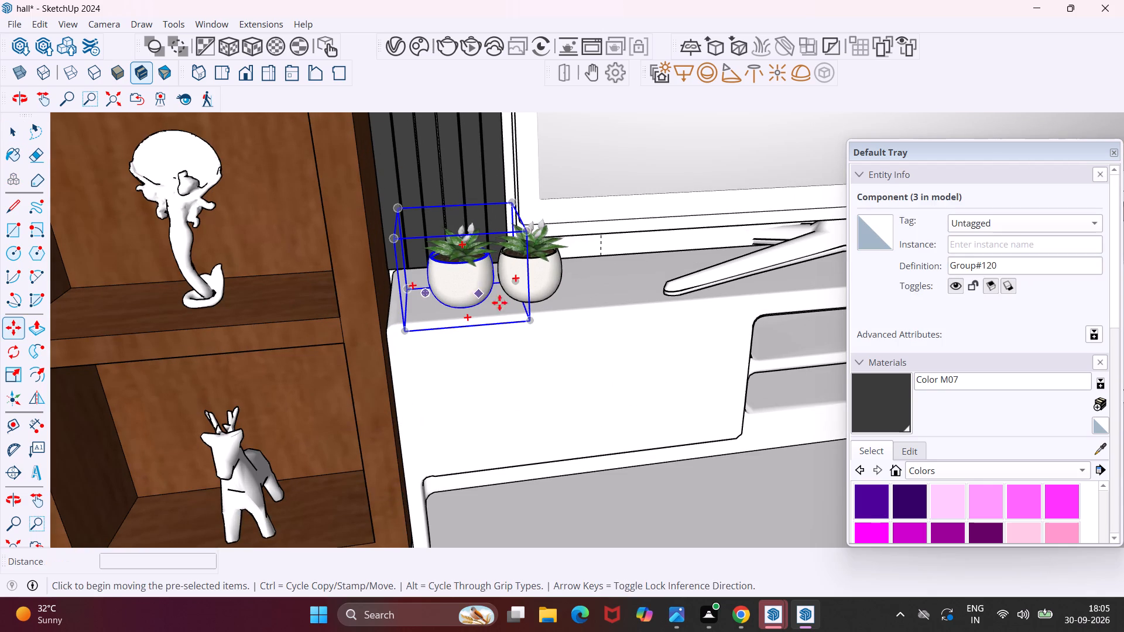
click(532, 317)
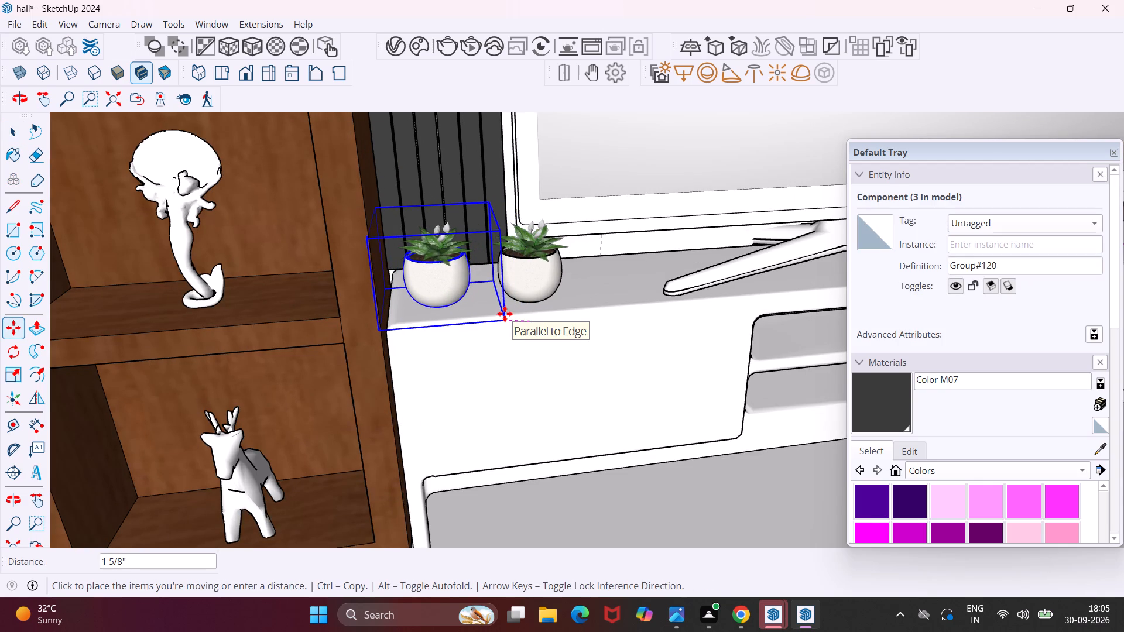
scroll(505, 314, up, 10)
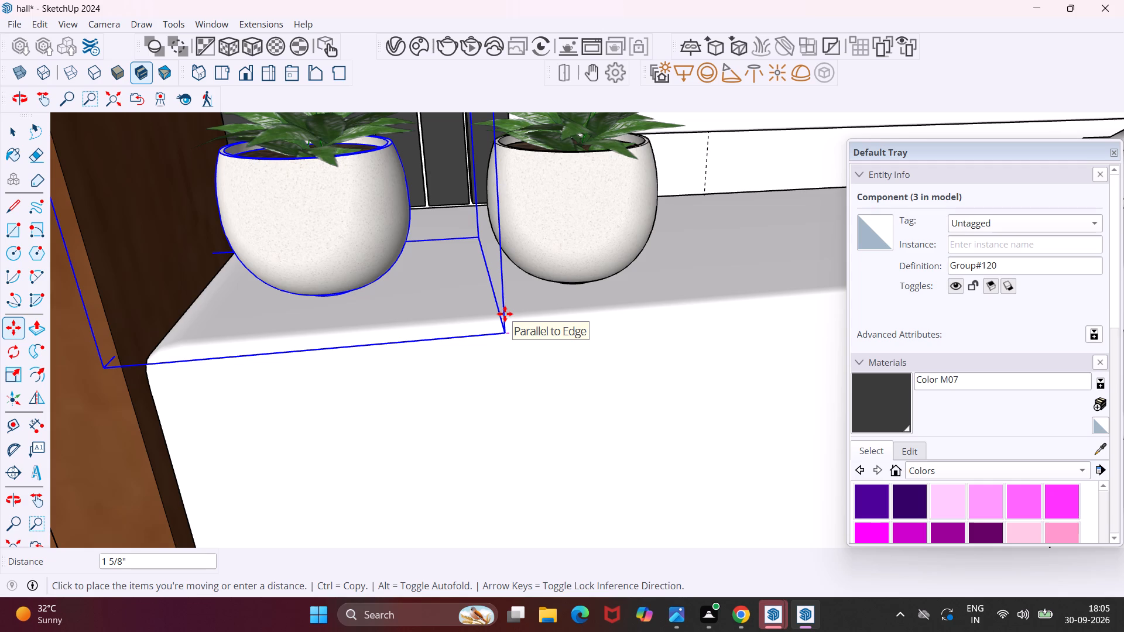
click(505, 314)
scroll(566, 272, down, 7)
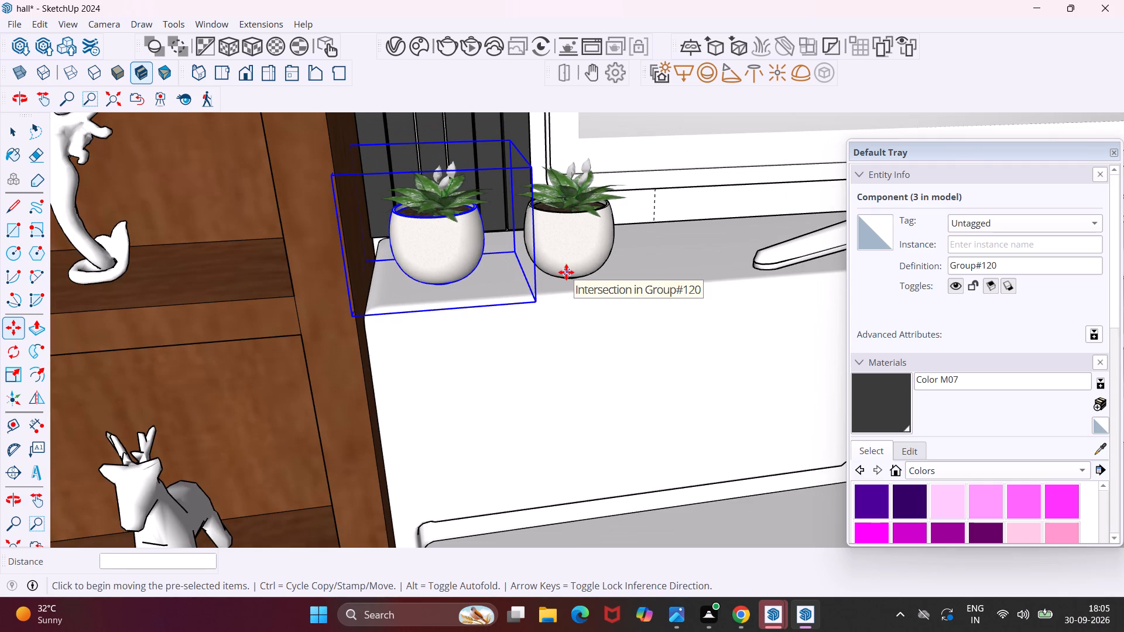
key(Escape)
key(space)
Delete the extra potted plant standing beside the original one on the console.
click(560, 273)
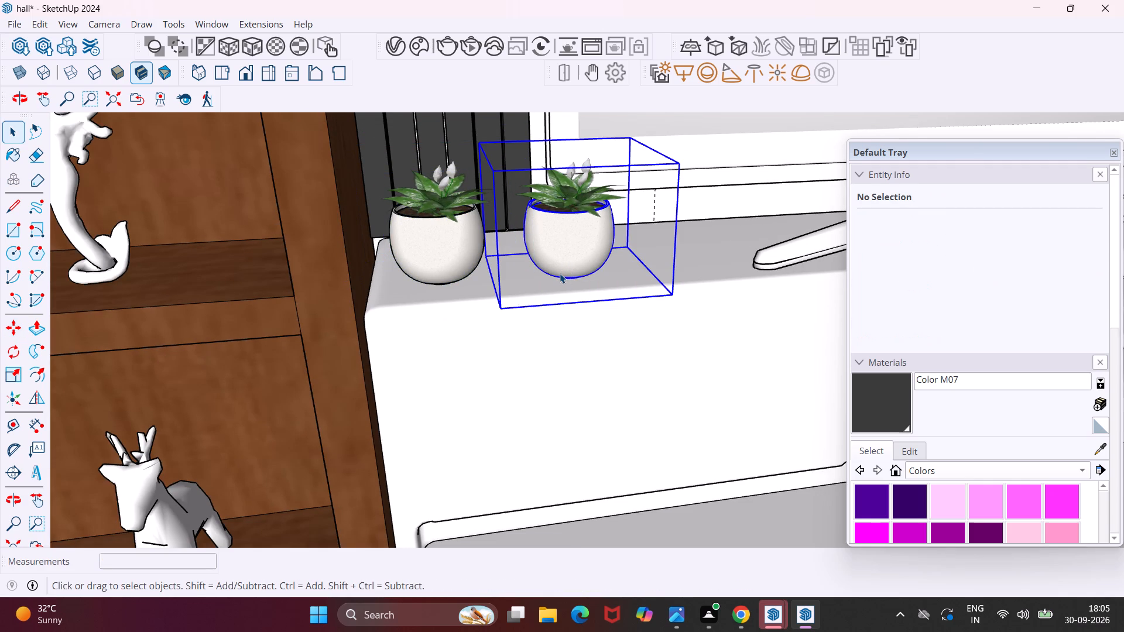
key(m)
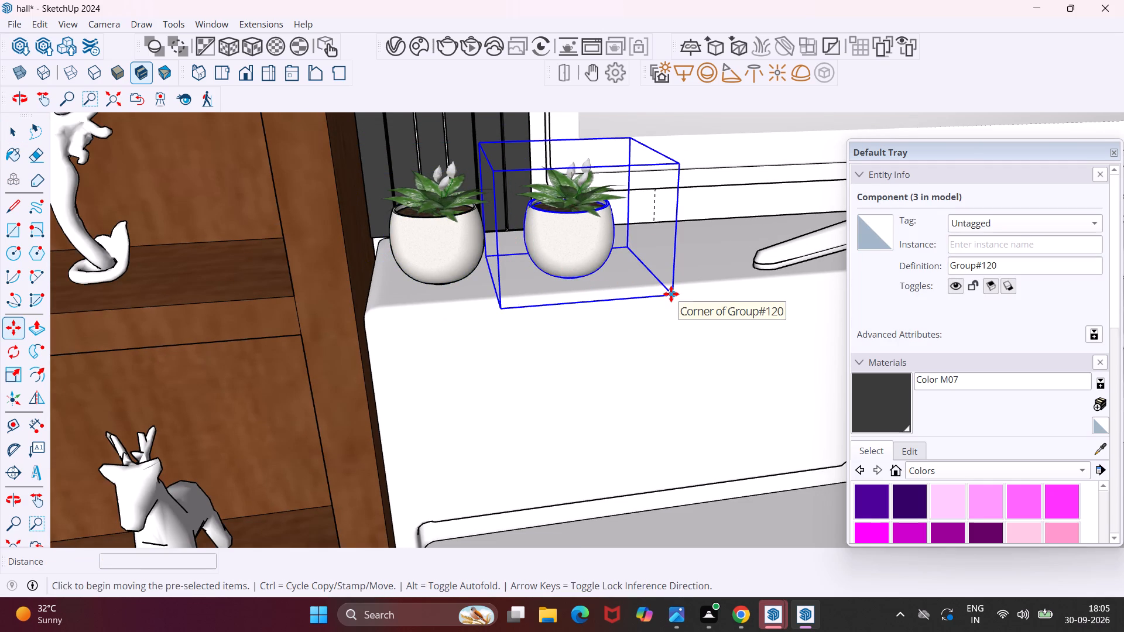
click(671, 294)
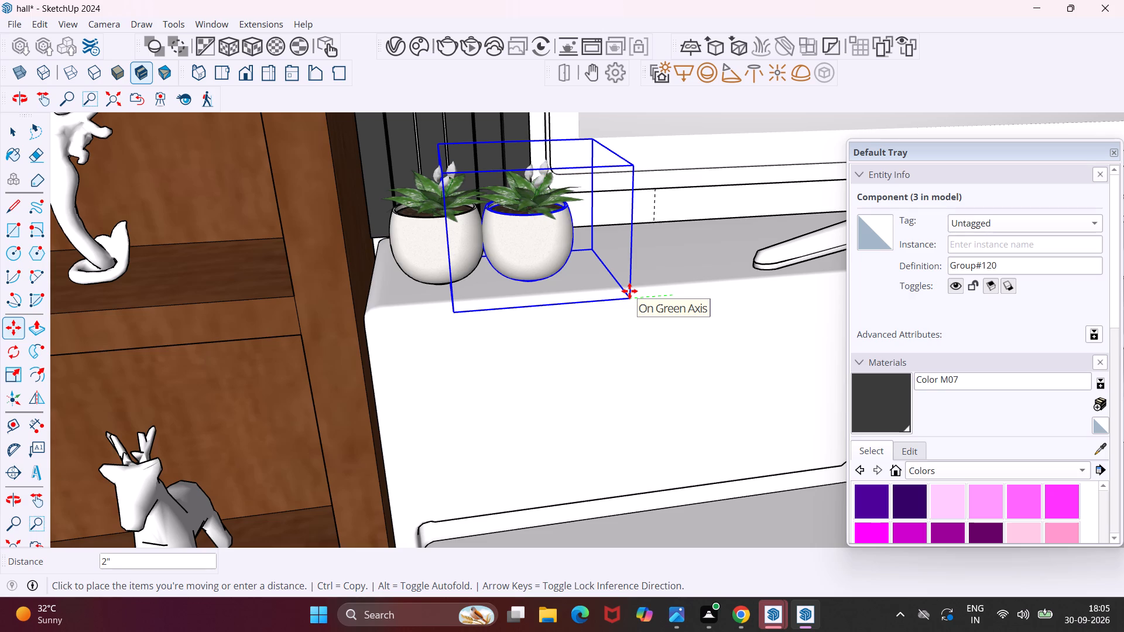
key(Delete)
Examine the whole hall and its television wall with the plants in place at both console ends.
scroll(588, 246, down, 6)
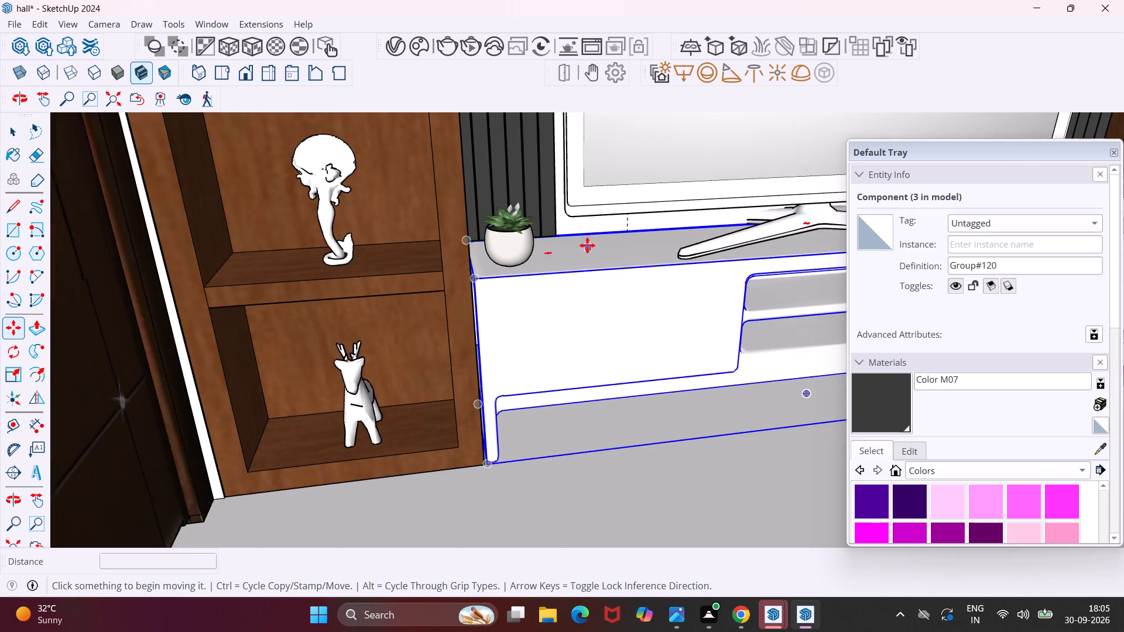
scroll(573, 242, down, 15)
scroll(565, 241, down, 10)
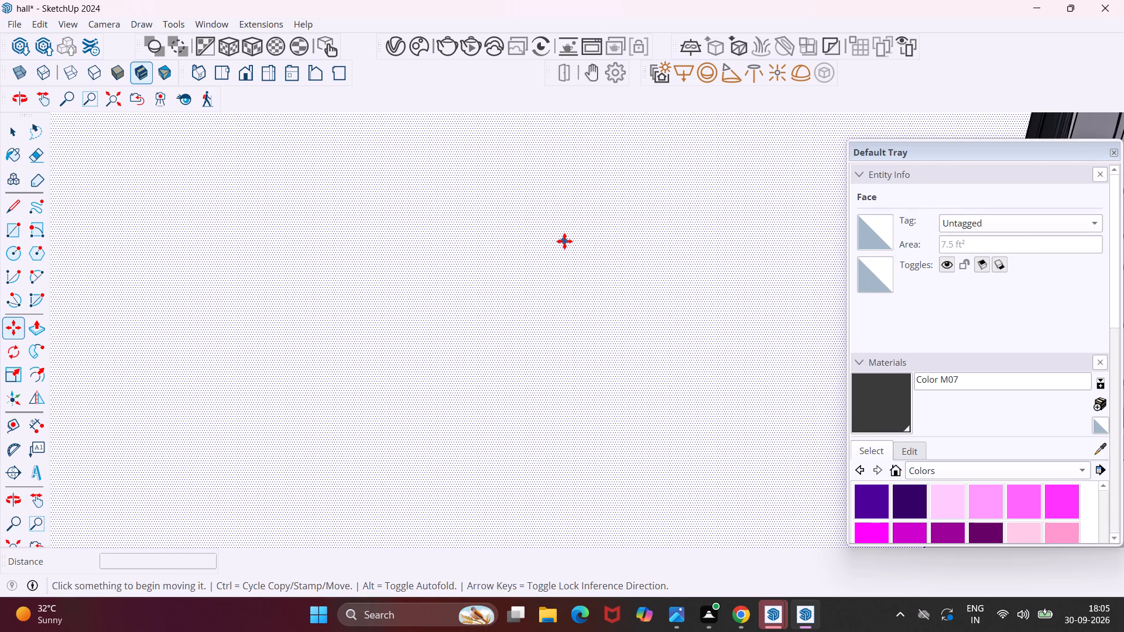
scroll(564, 241, down, 20)
scroll(564, 241, down, 3)
middle_drag(700, 325, 630, 322)
scroll(630, 322, down, 8)
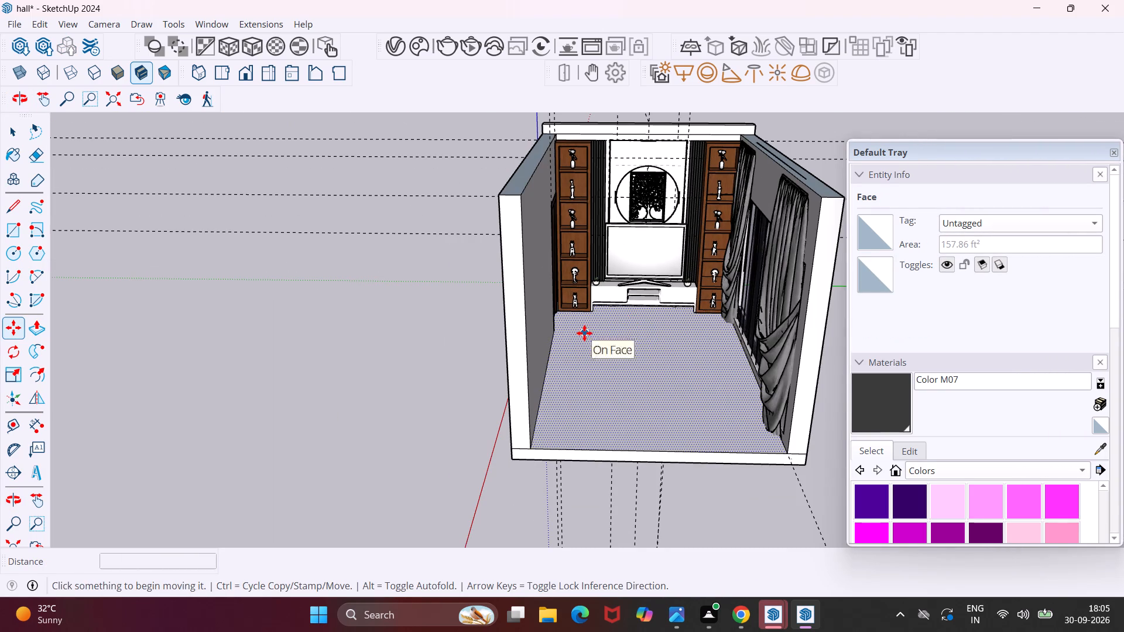
key(Escape)
key(space)
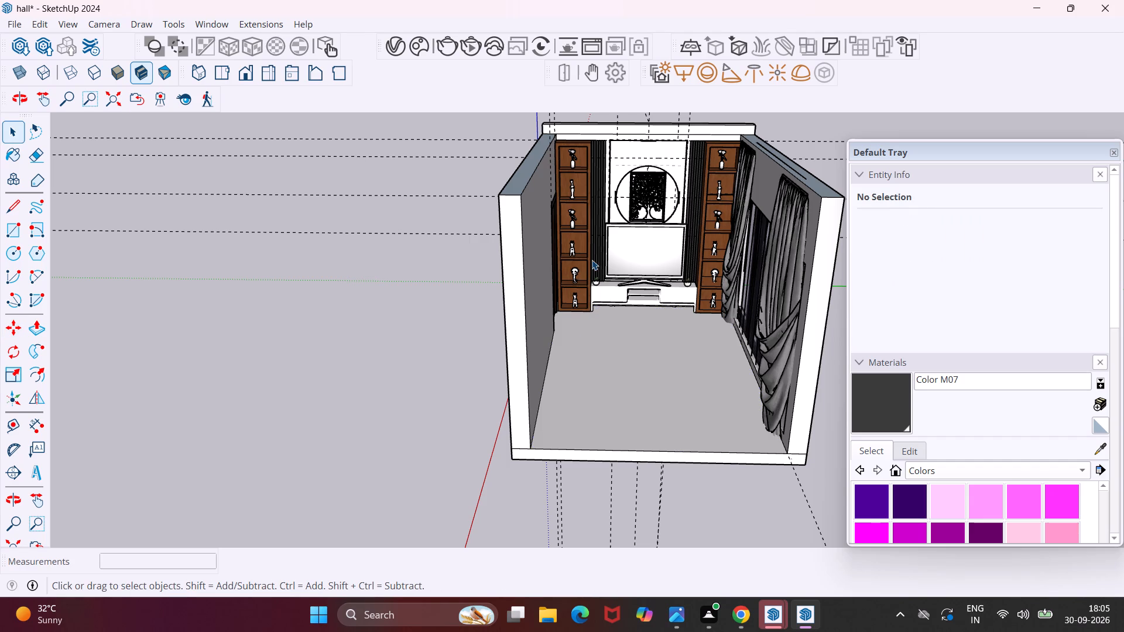
middle_drag(604, 267, 598, 225)
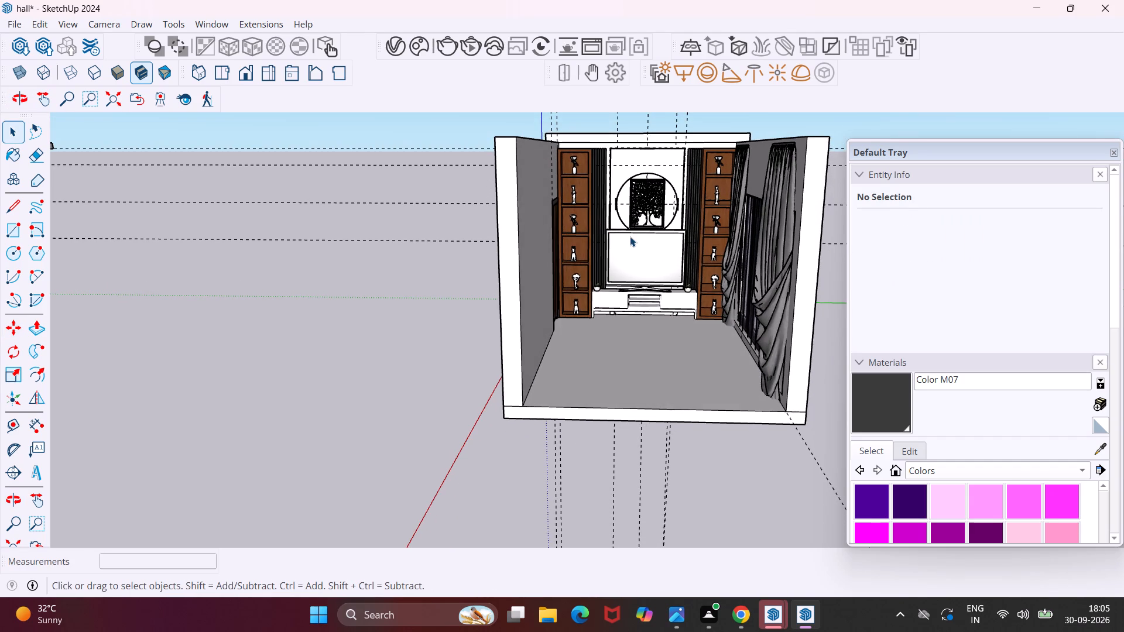
scroll(631, 238, up, 1)
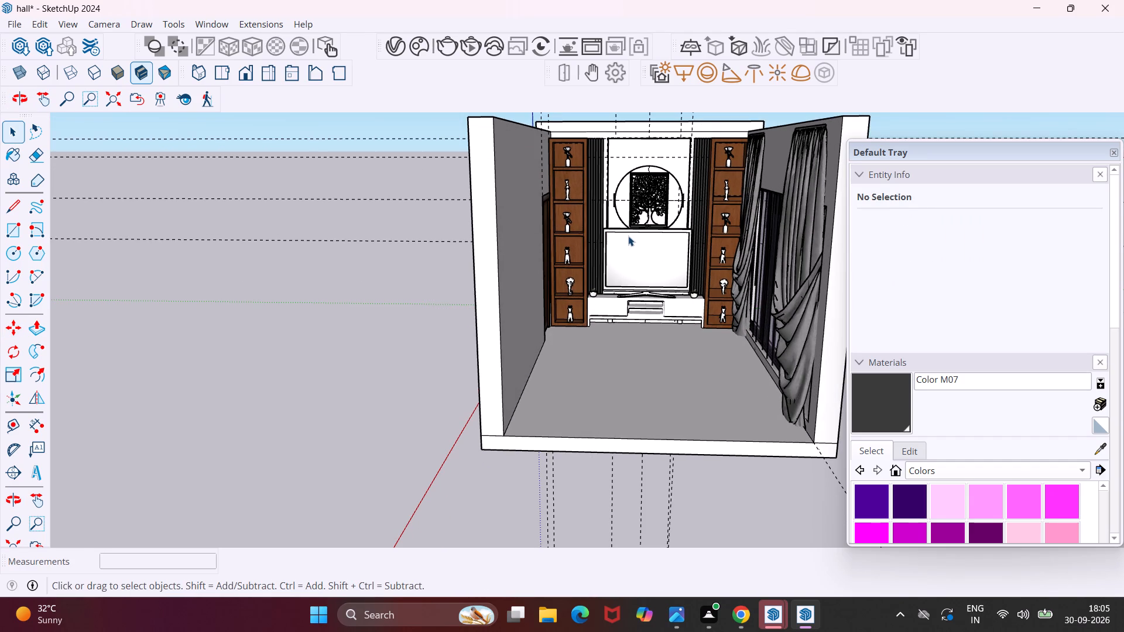
Search the downloaded assets in Chaos Cosmos Browser for "sofa".
click(419, 51)
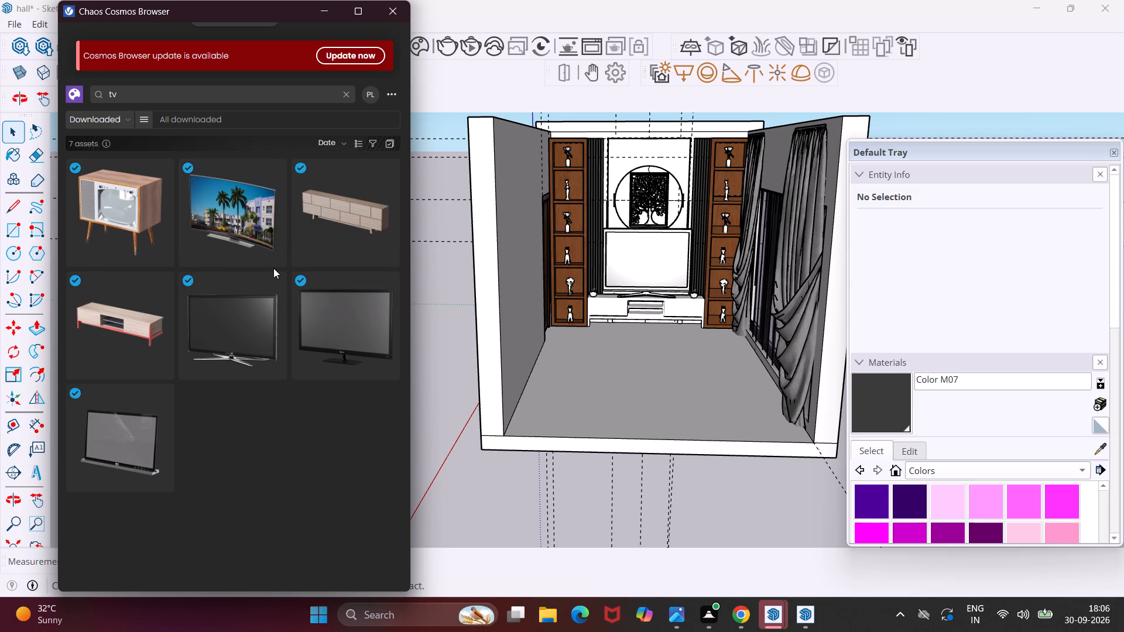
scroll(228, 224, up, 1)
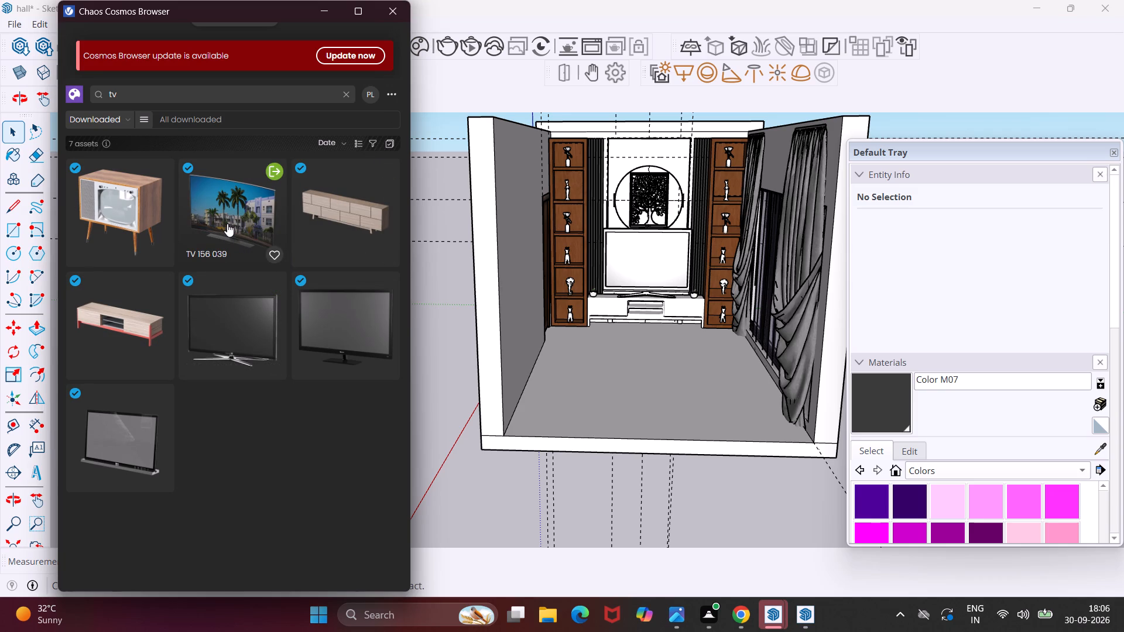
click(155, 100)
key(BackSpace)
key(BackSpace)
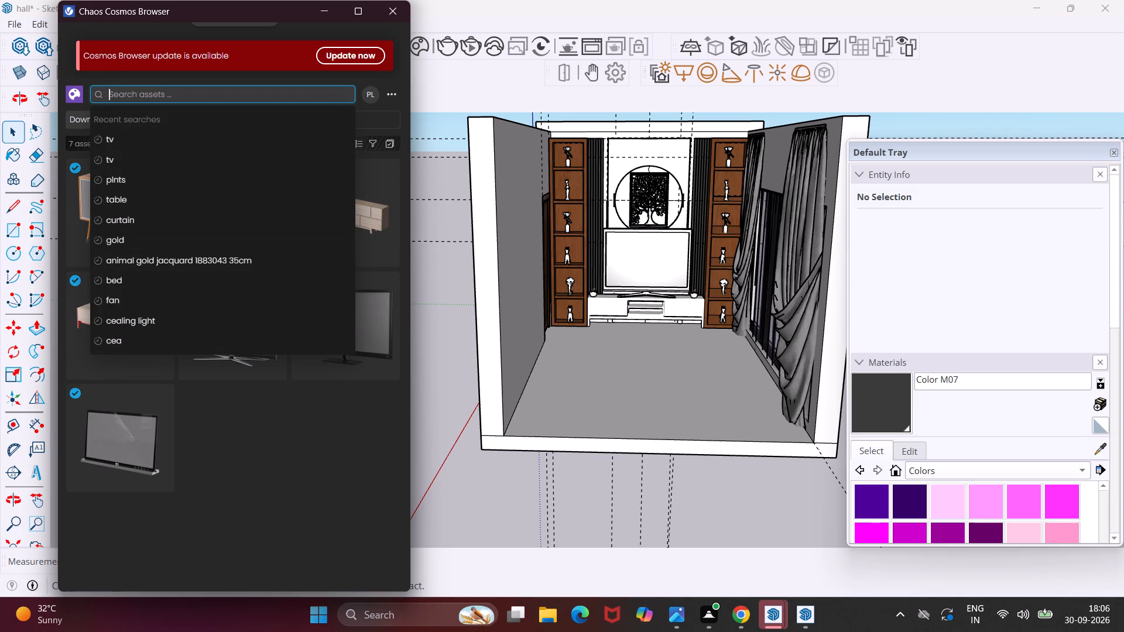
text(so)
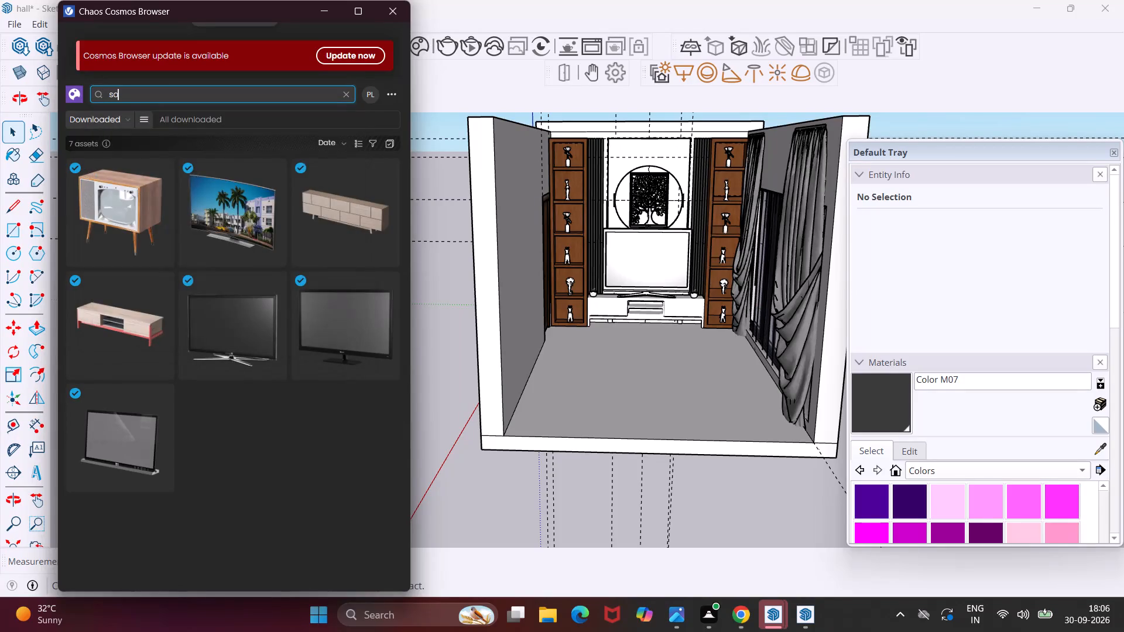
key(f)
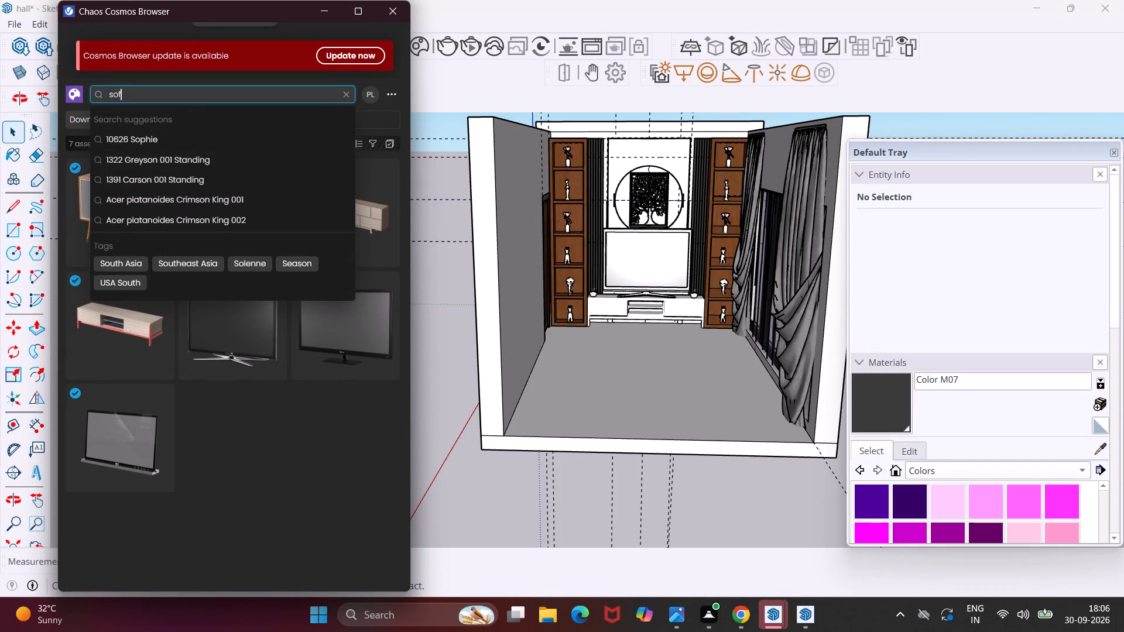
key(a)
key(Return)
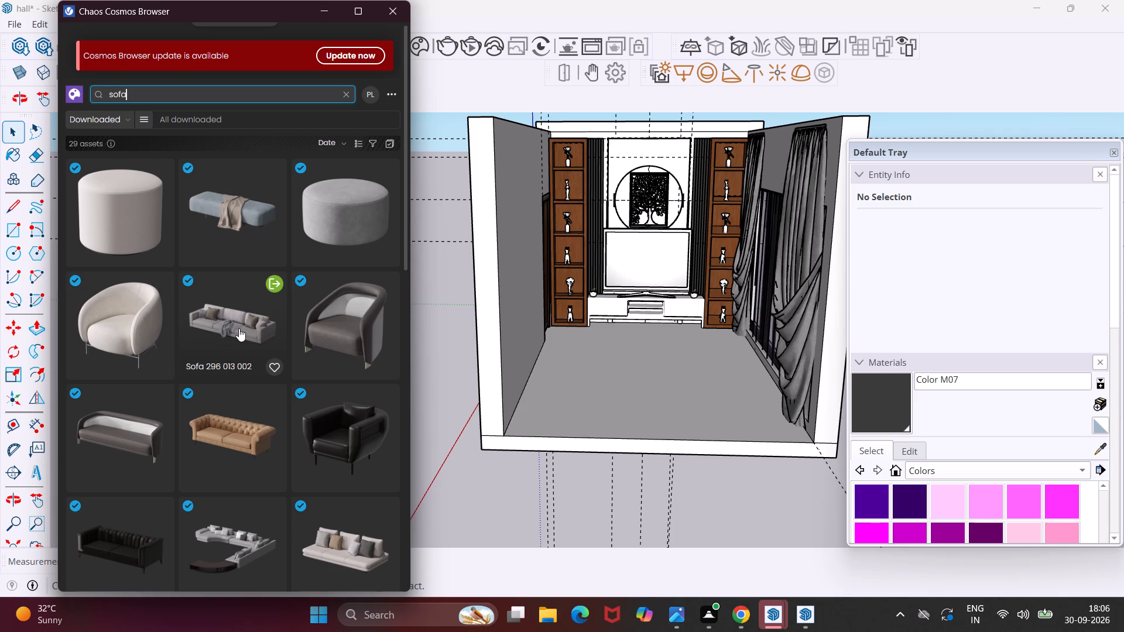
Import the Chloe Sofa from the Cosmos assets and place it lengthwise on the hall floor along the curtained window wall.
scroll(239, 328, down, 5)
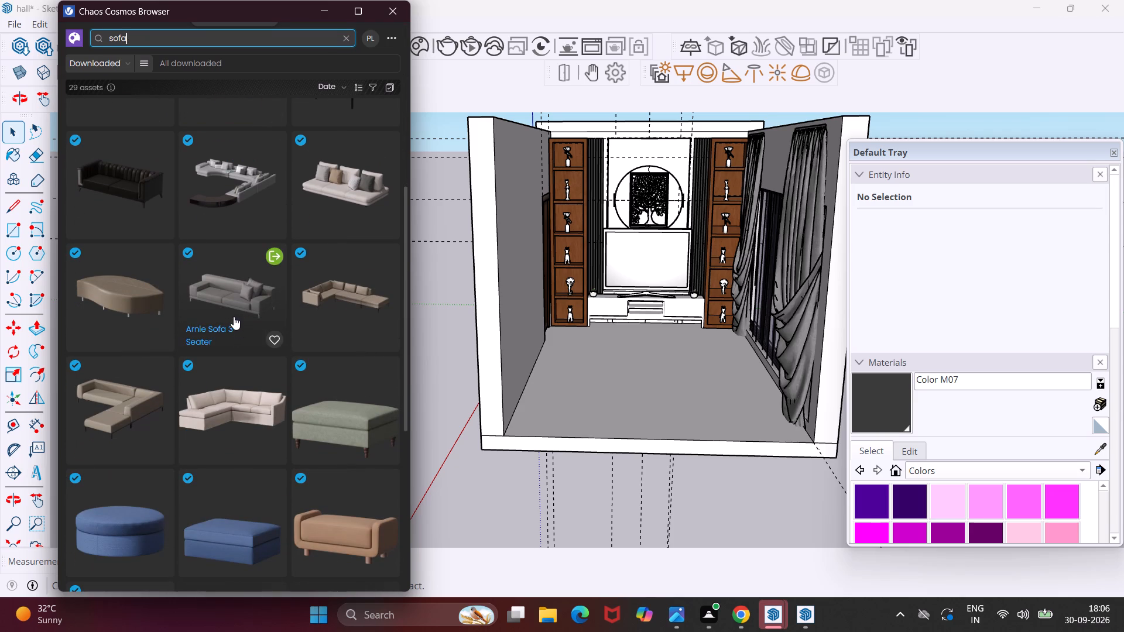
scroll(232, 307, down, 5)
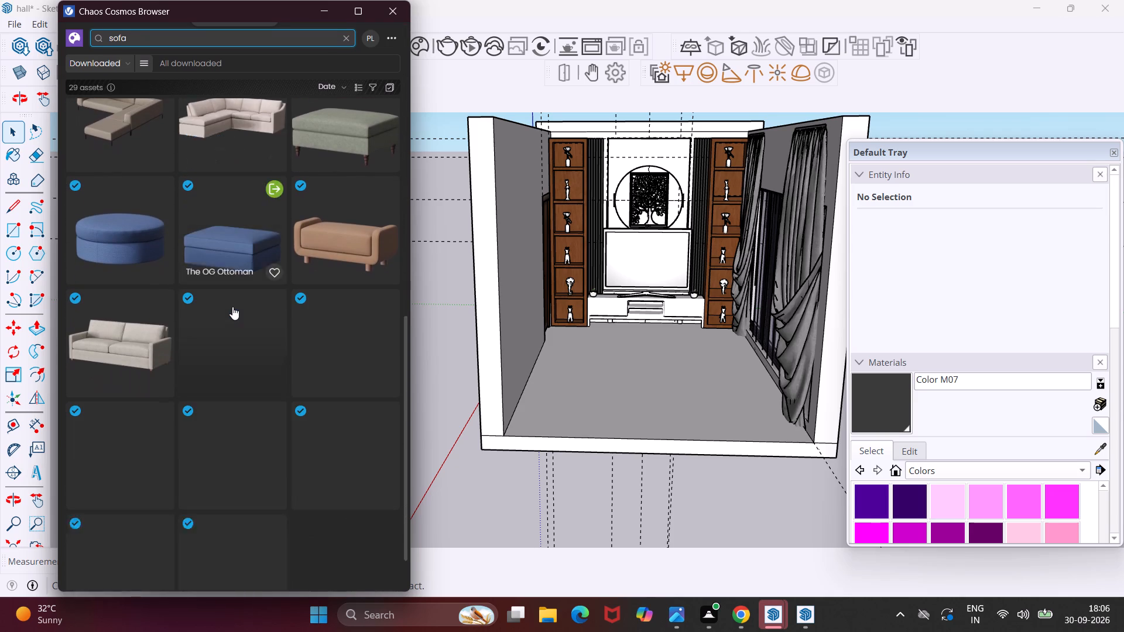
scroll(240, 327, down, 3)
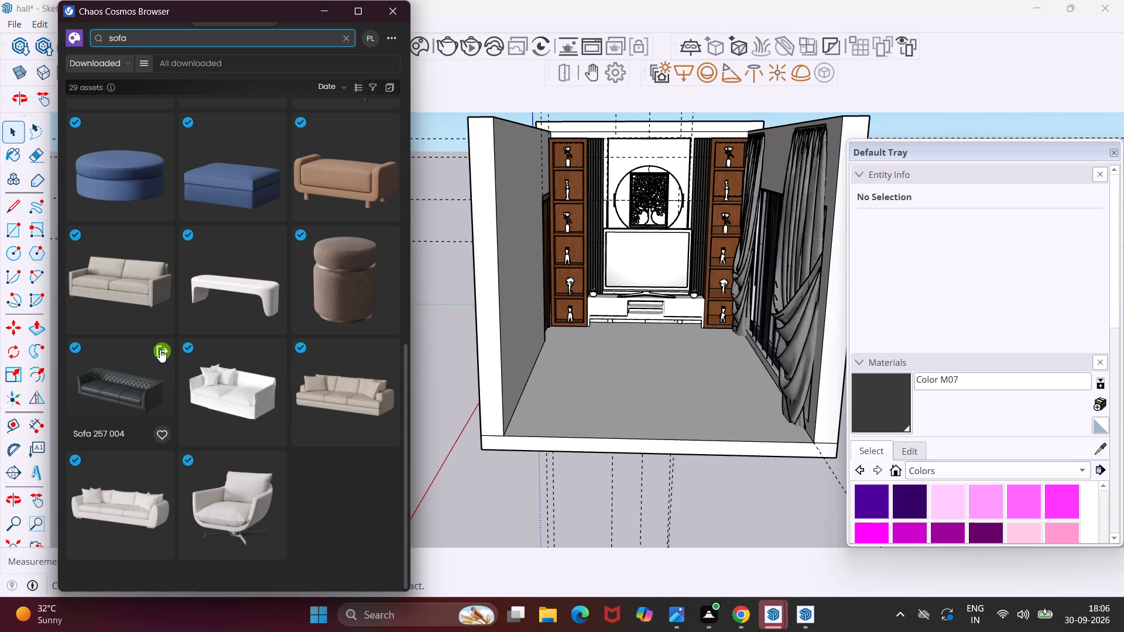
click(157, 461)
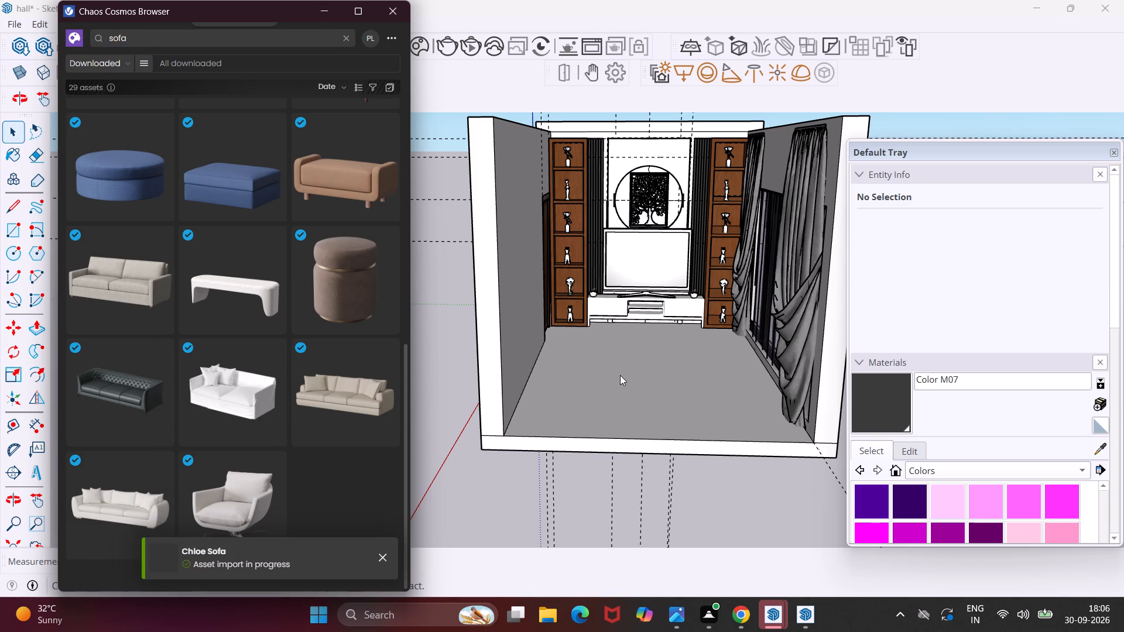
scroll(605, 380, down, 5)
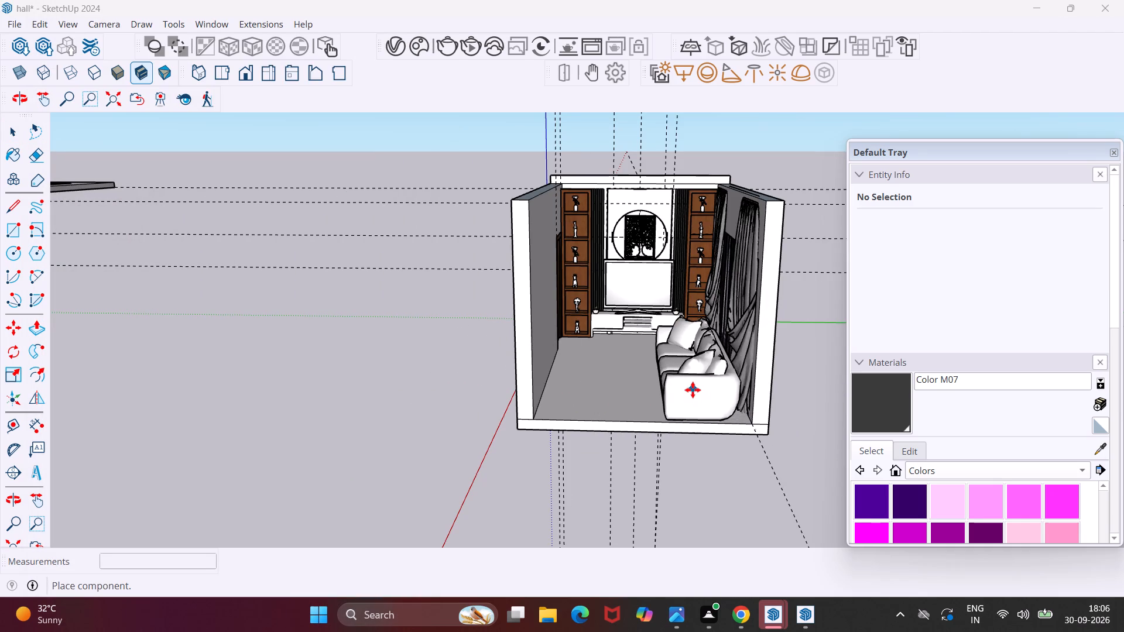
scroll(693, 389, up, 8)
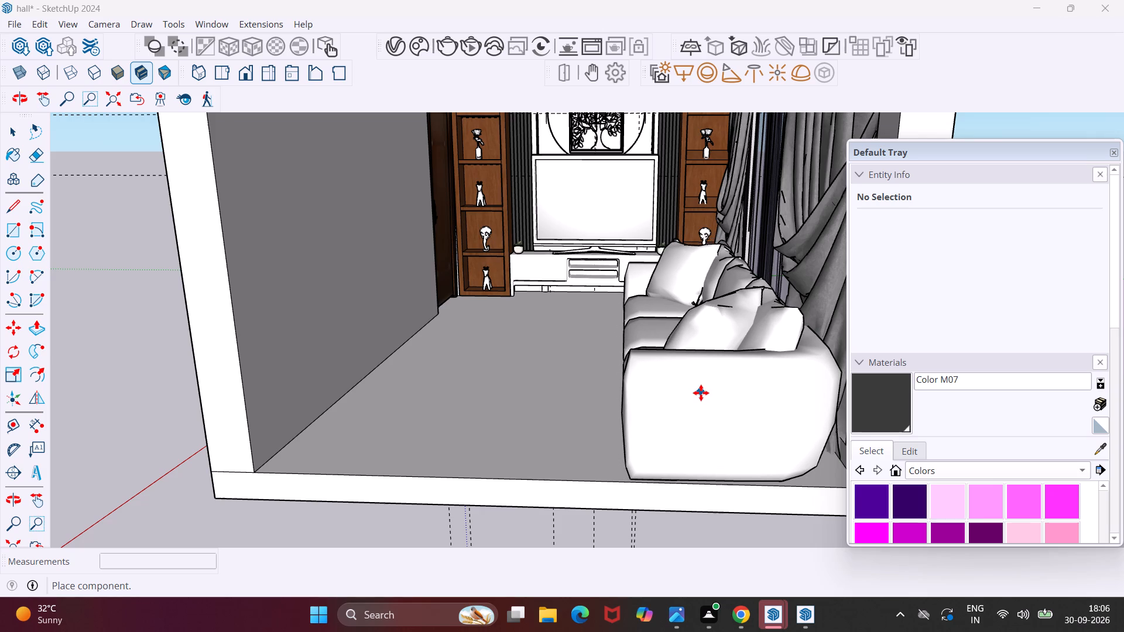
click(701, 393)
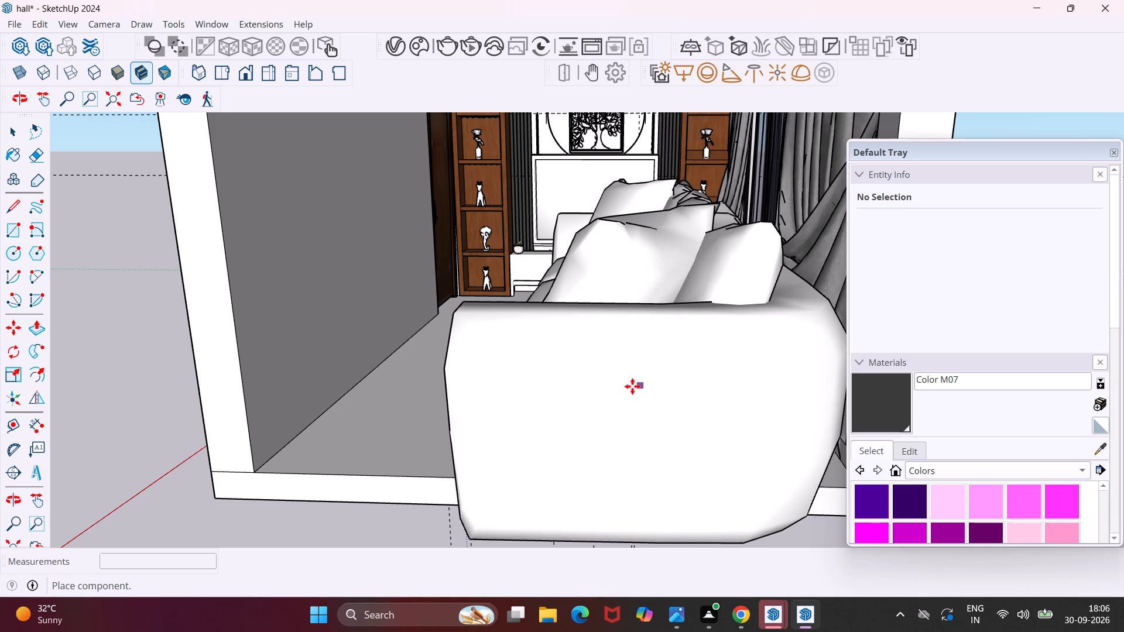
key(Escape)
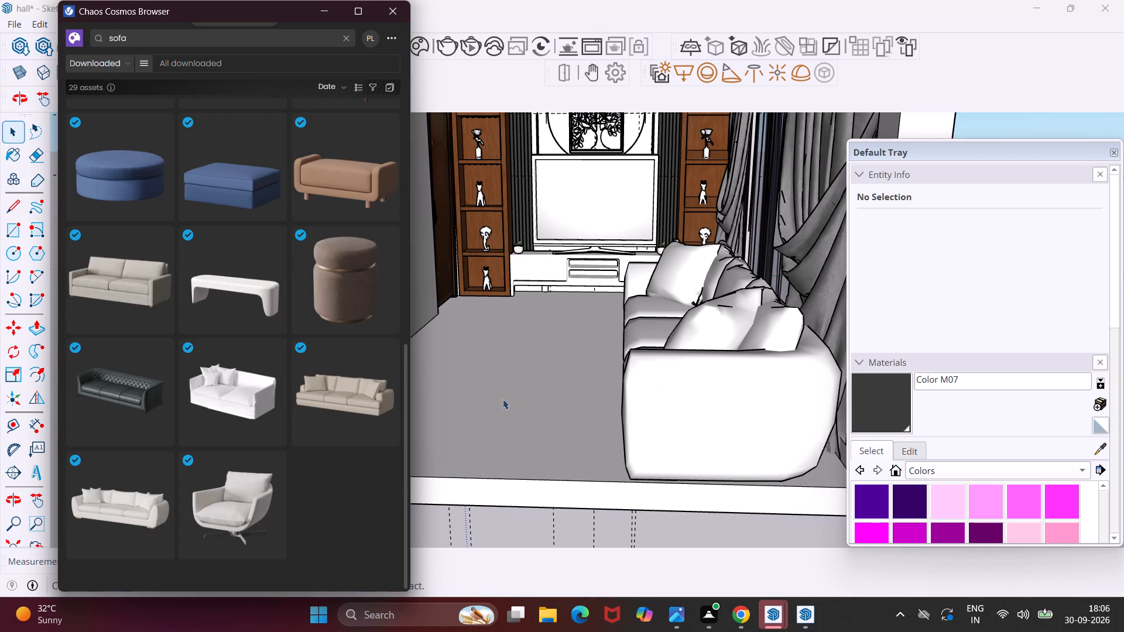
click(388, 19)
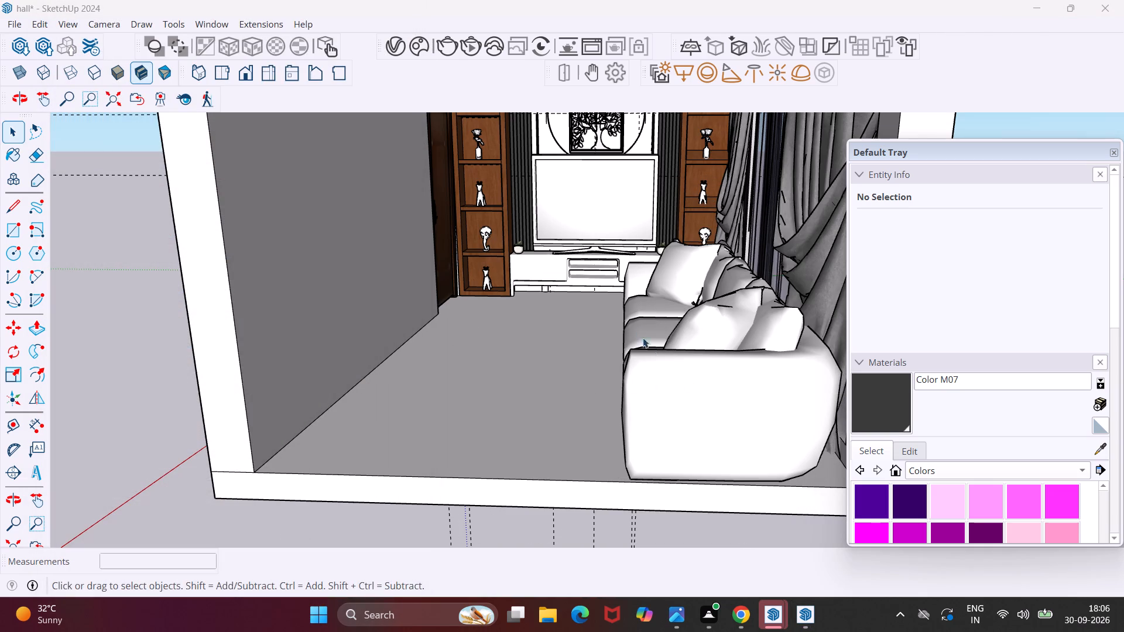
Scale the Chloe Sofa to about 0.65 in depth along green and about 0.78 in height along blue.
middle_drag(704, 427, 851, 468)
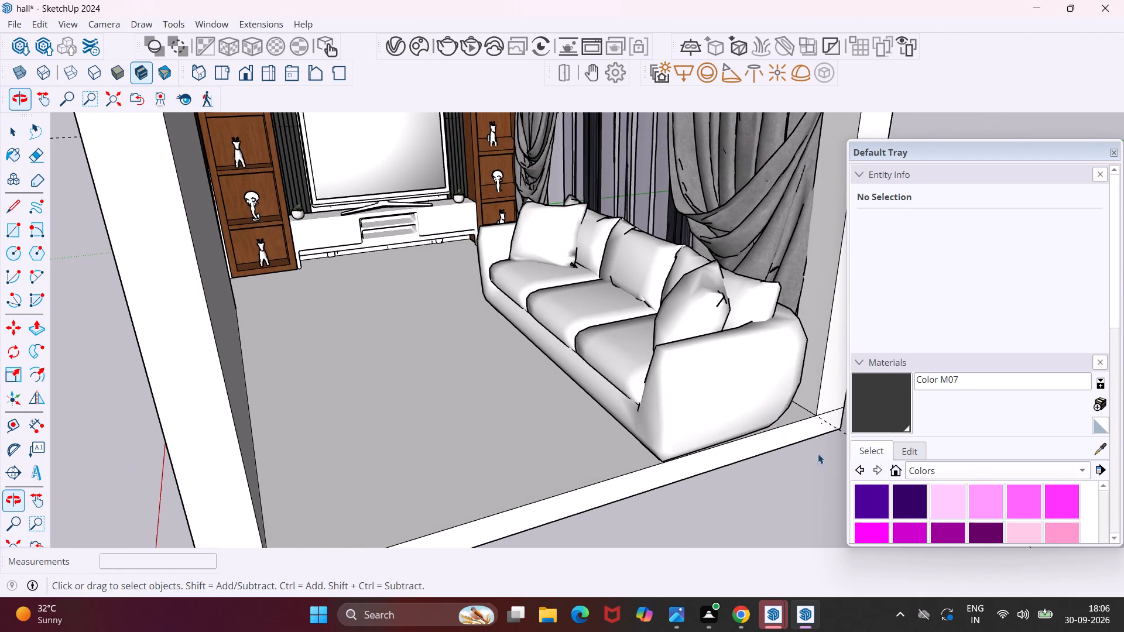
click(769, 373)
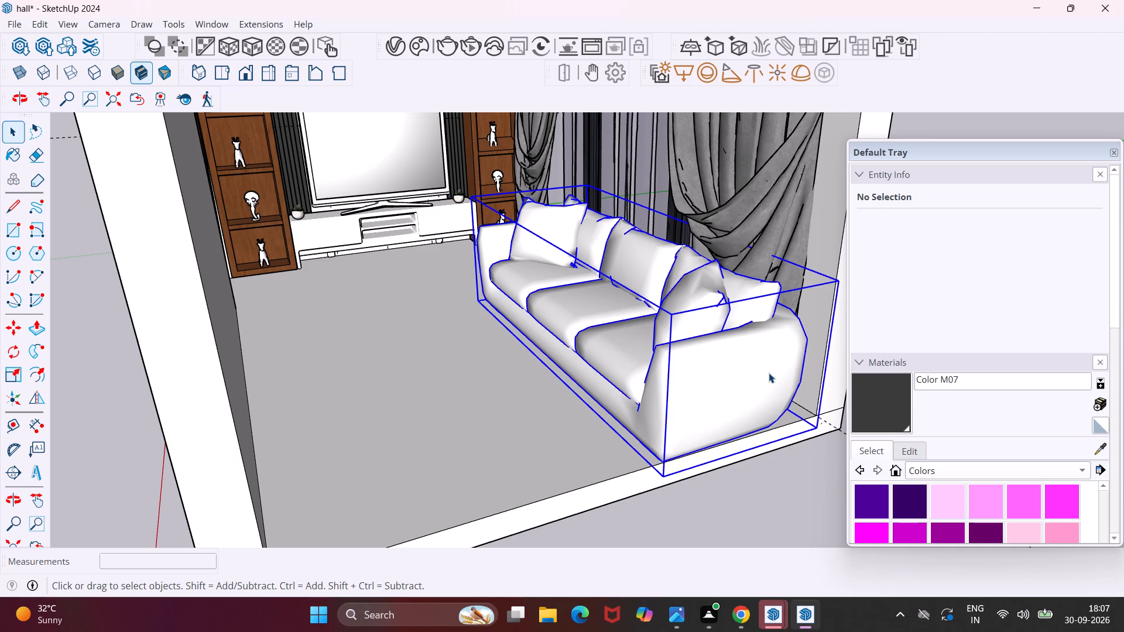
click(22, 373)
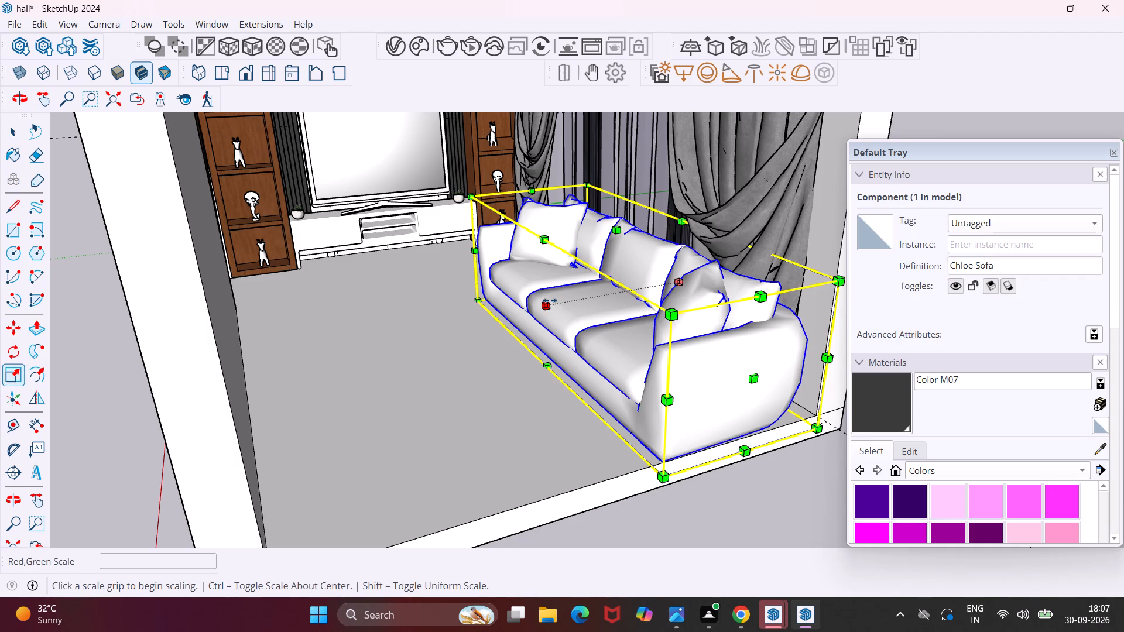
click(550, 300)
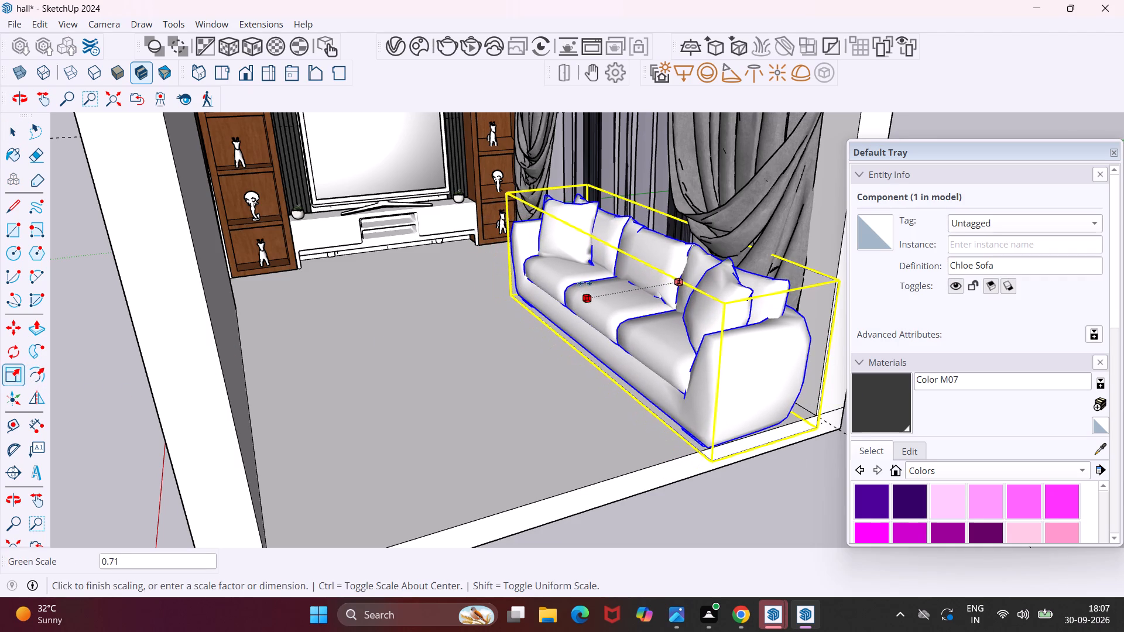
click(594, 280)
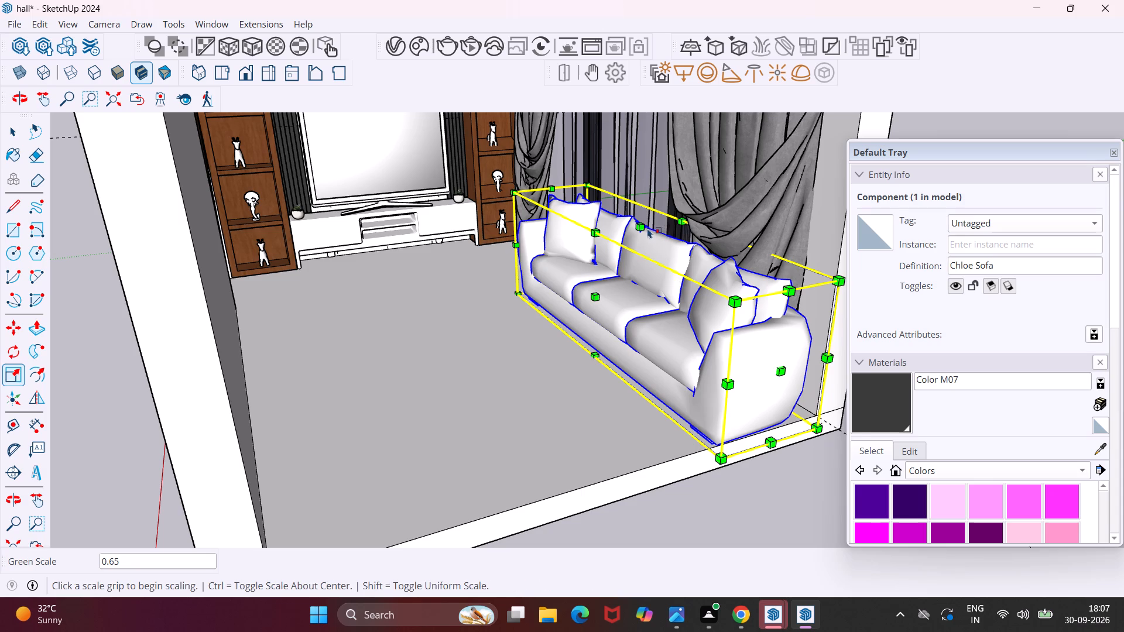
click(645, 225)
click(644, 256)
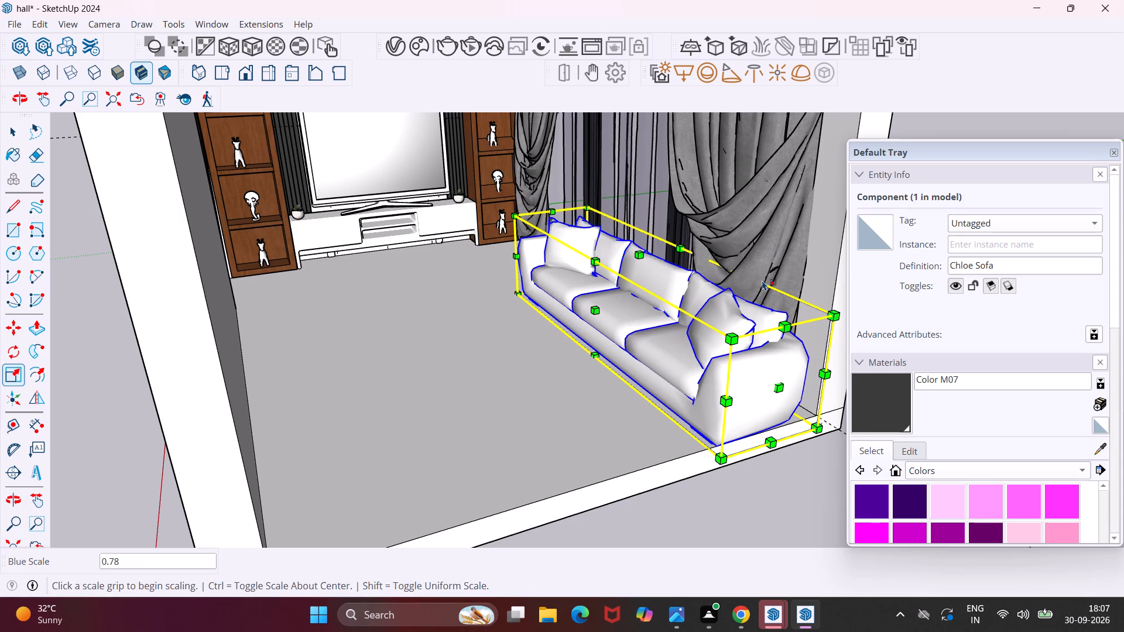
Stretch the sofa's length to about 1.10 along red from its end nearest the television wall.
middle_drag(770, 279, 714, 290)
scroll(770, 278, up, 1)
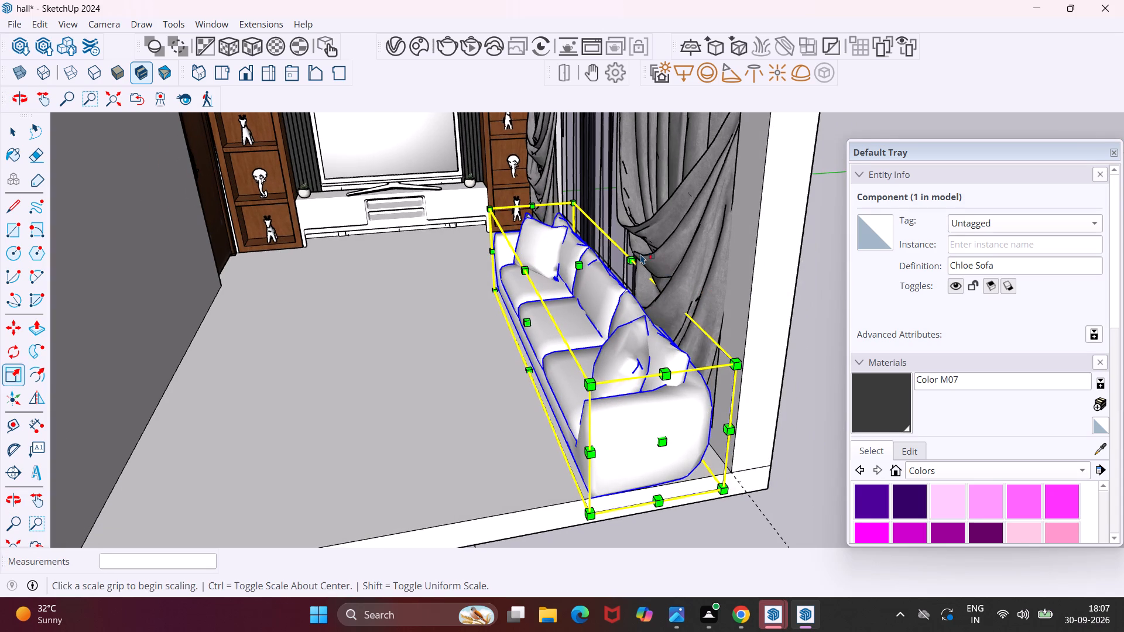
scroll(633, 254, up, 9)
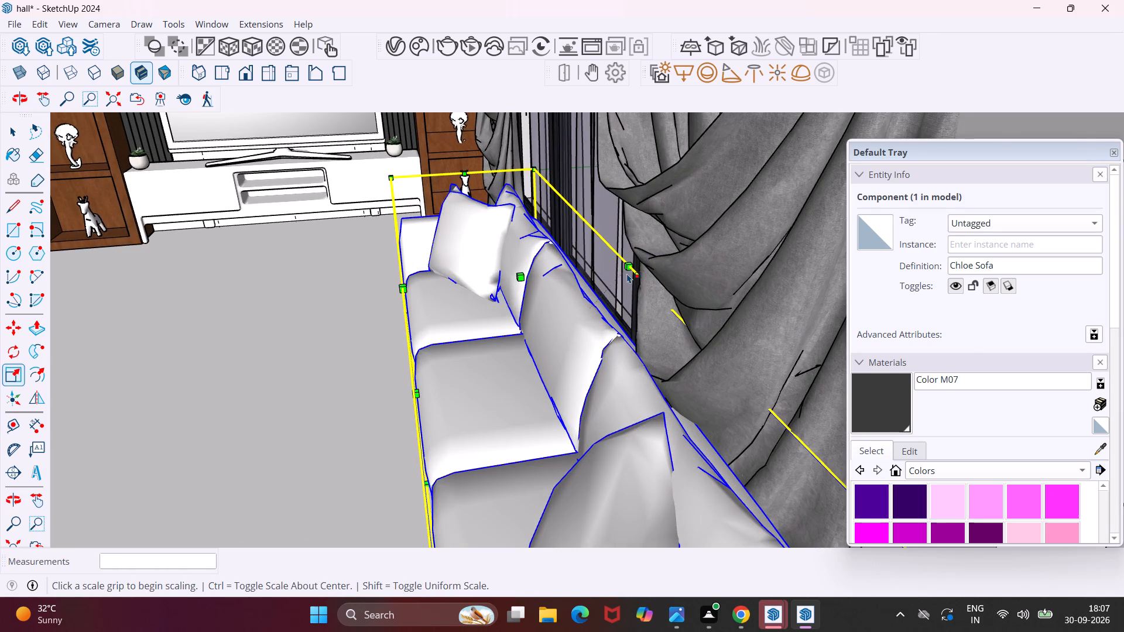
scroll(630, 318, down, 5)
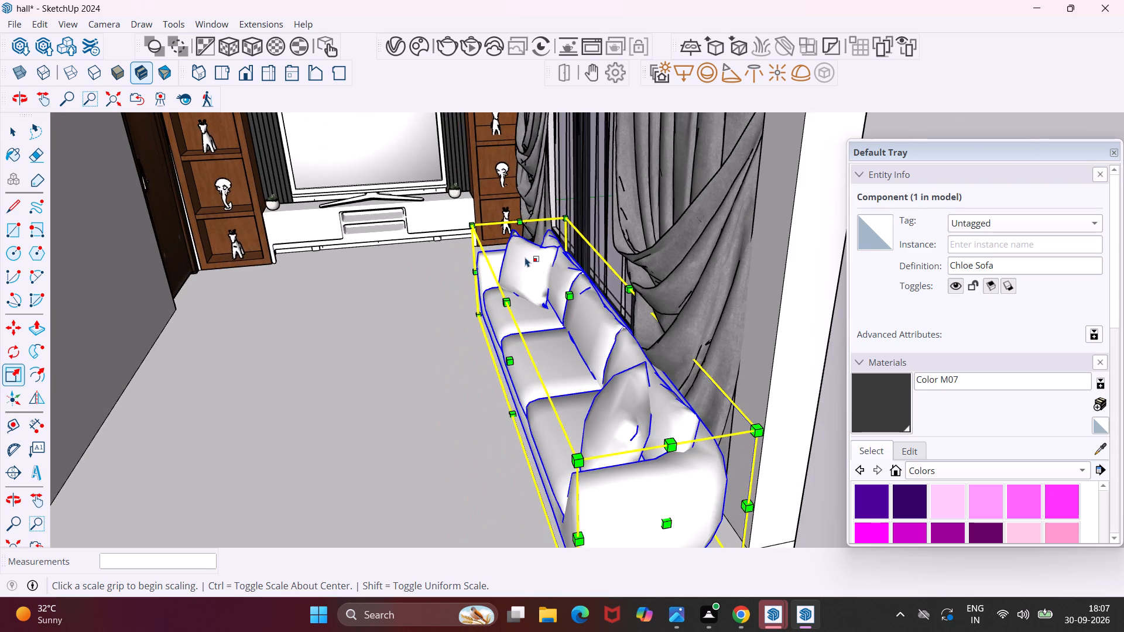
middle_drag(525, 257, 616, 272)
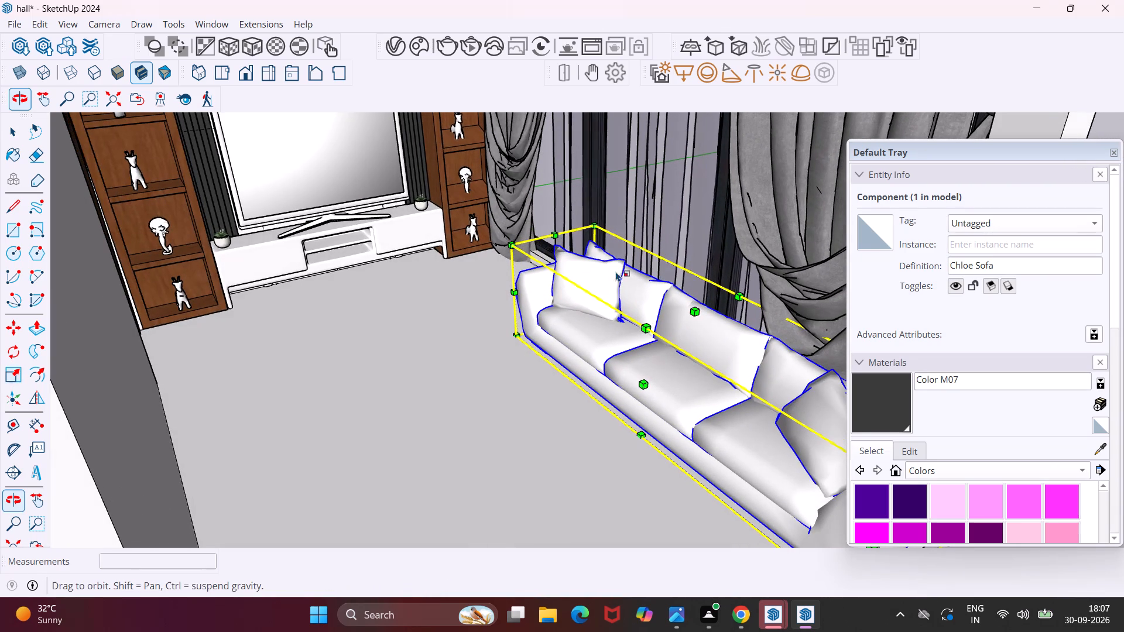
scroll(576, 259, up, 8)
middle_drag(576, 259, 680, 270)
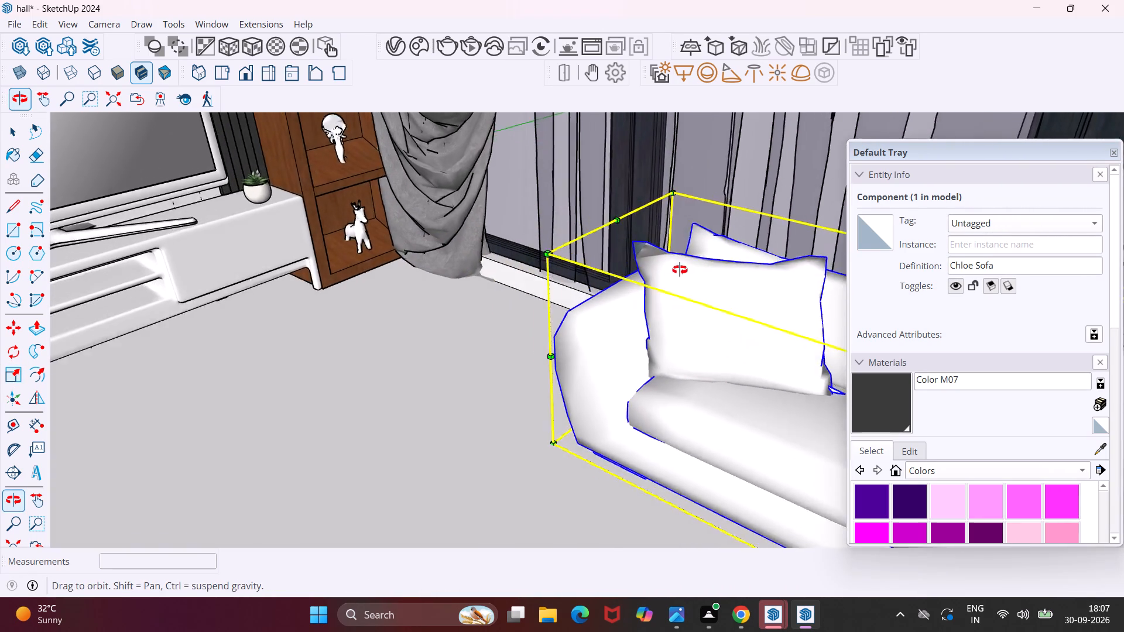
middle_drag(680, 270, 781, 270)
scroll(717, 315, up, 4)
middle_drag(717, 315, 742, 315)
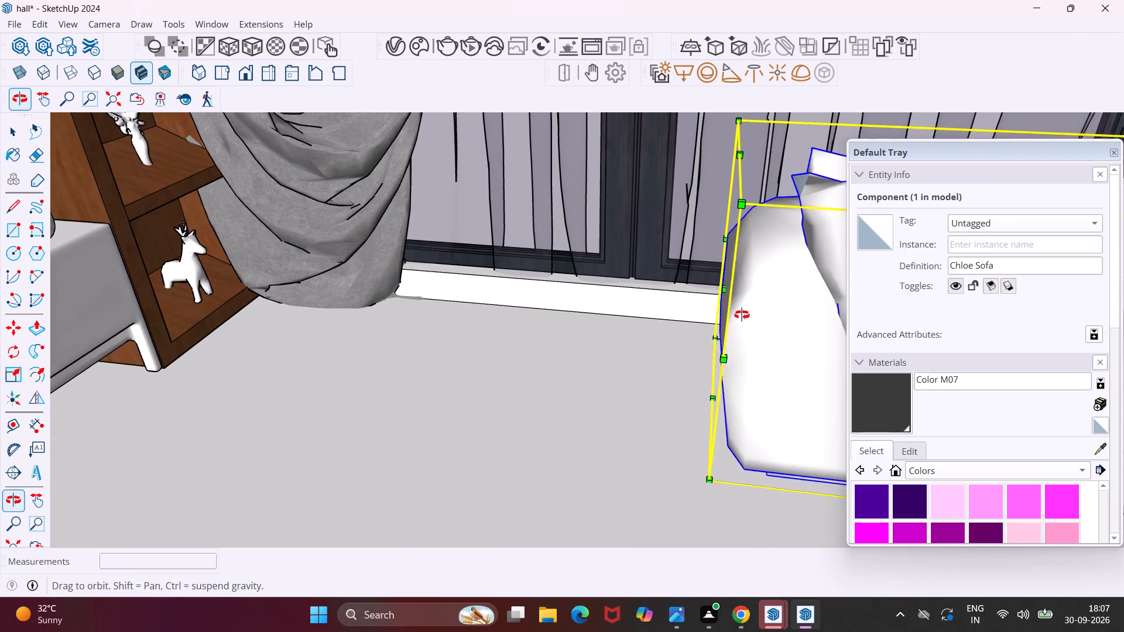
middle_drag(742, 315, 777, 317)
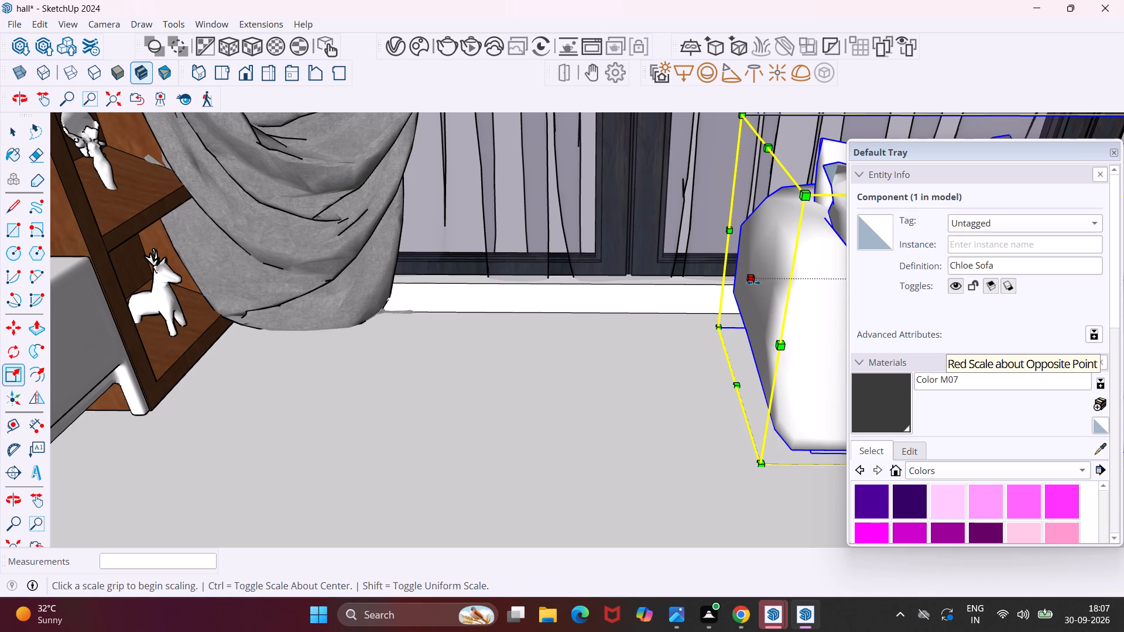
click(753, 283)
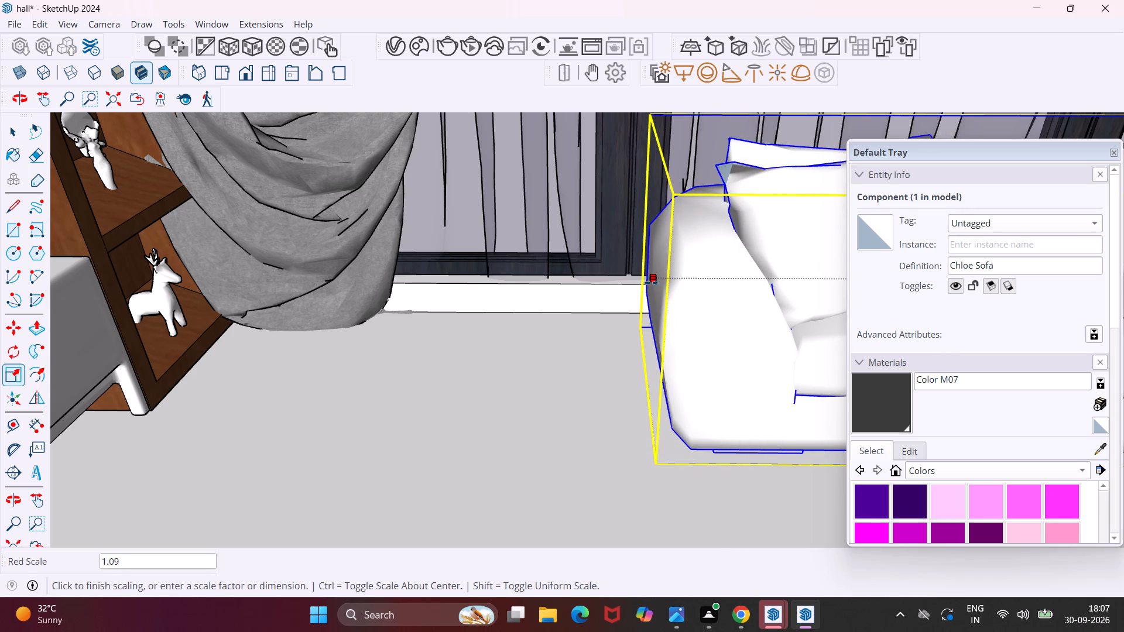
click(642, 283)
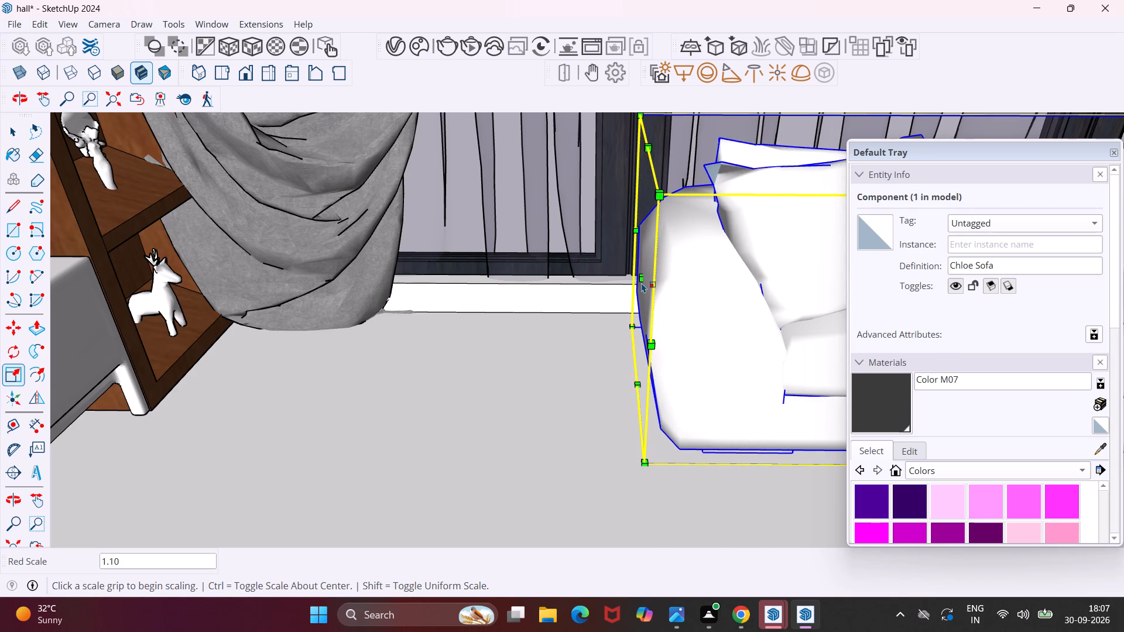
Shorten the sofa's length to about 0.87 along red from its end at the hall's open side.
scroll(629, 278, down, 5)
scroll(629, 278, down, 20)
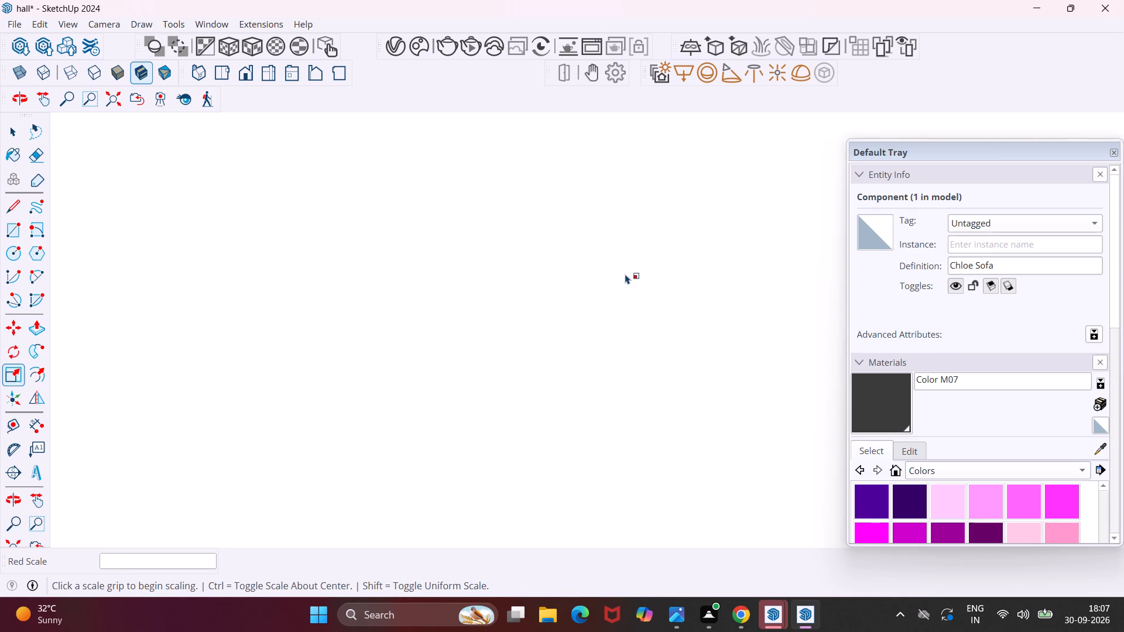
scroll(625, 274, down, 20)
scroll(625, 274, down, 20)
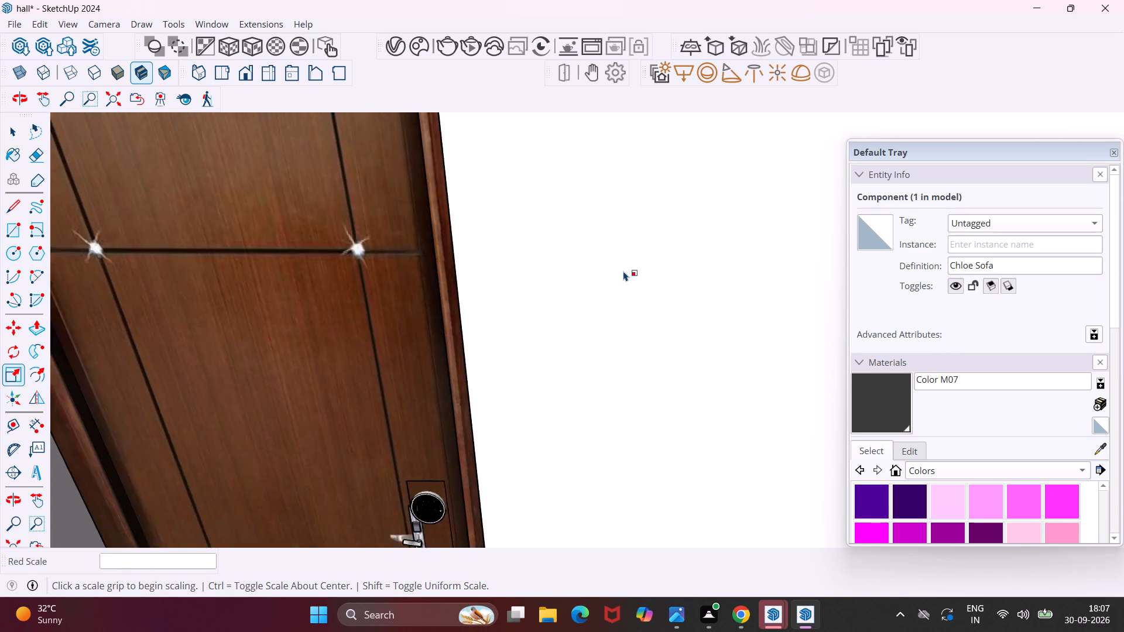
scroll(623, 271, down, 12)
middle_drag(660, 438, 381, 400)
scroll(661, 438, down, 1)
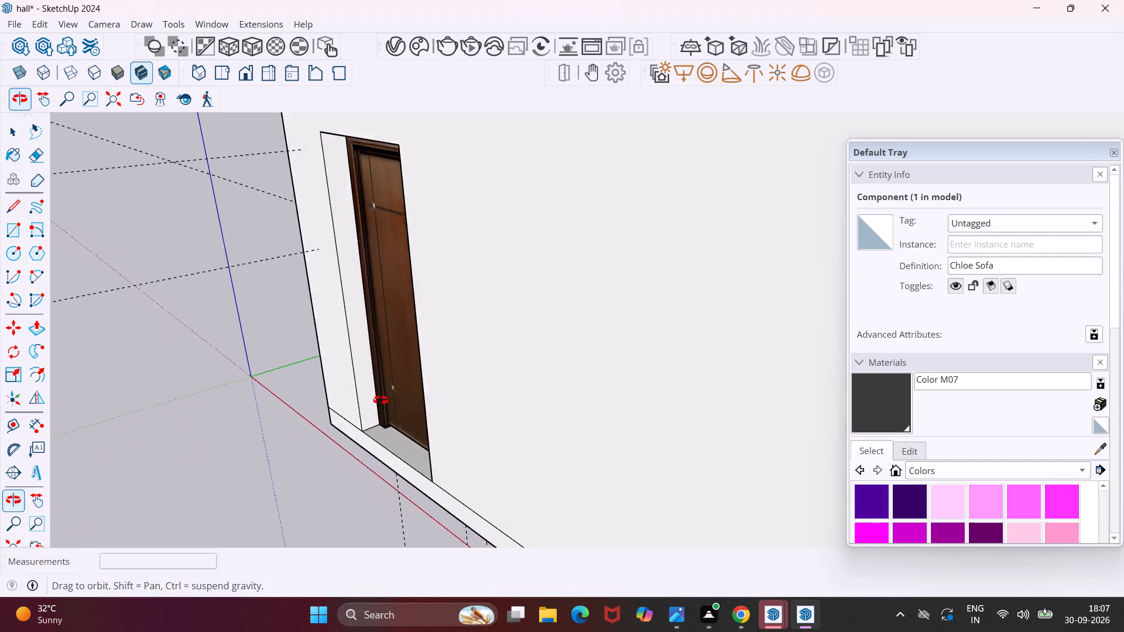
middle_drag(381, 400, 200, 391)
scroll(432, 393, down, 8)
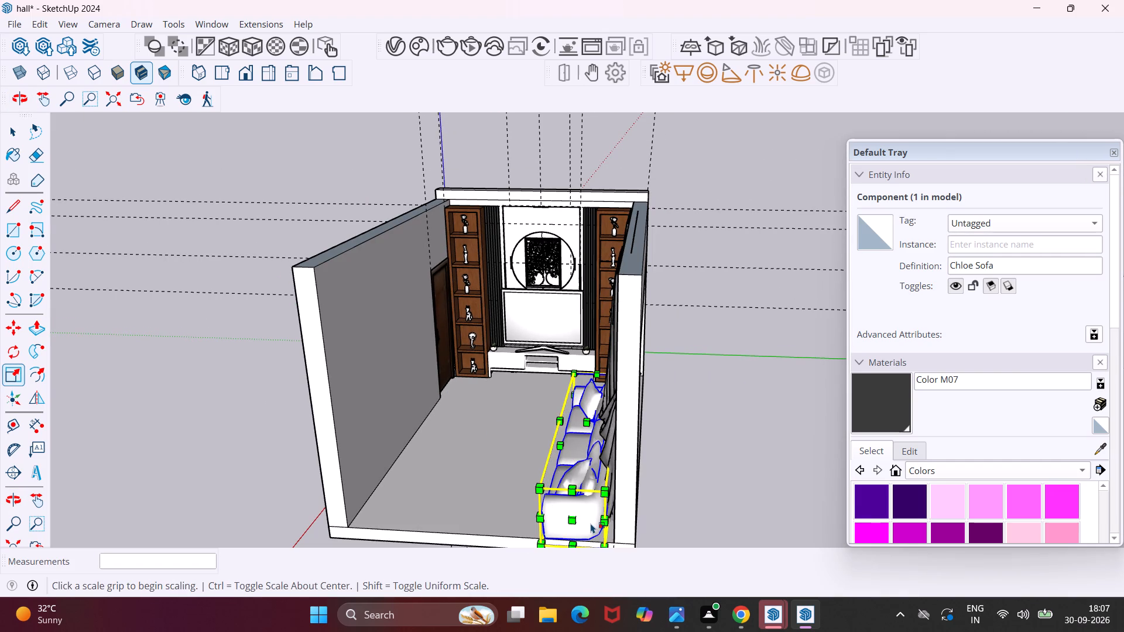
middle_drag(599, 517, 607, 483)
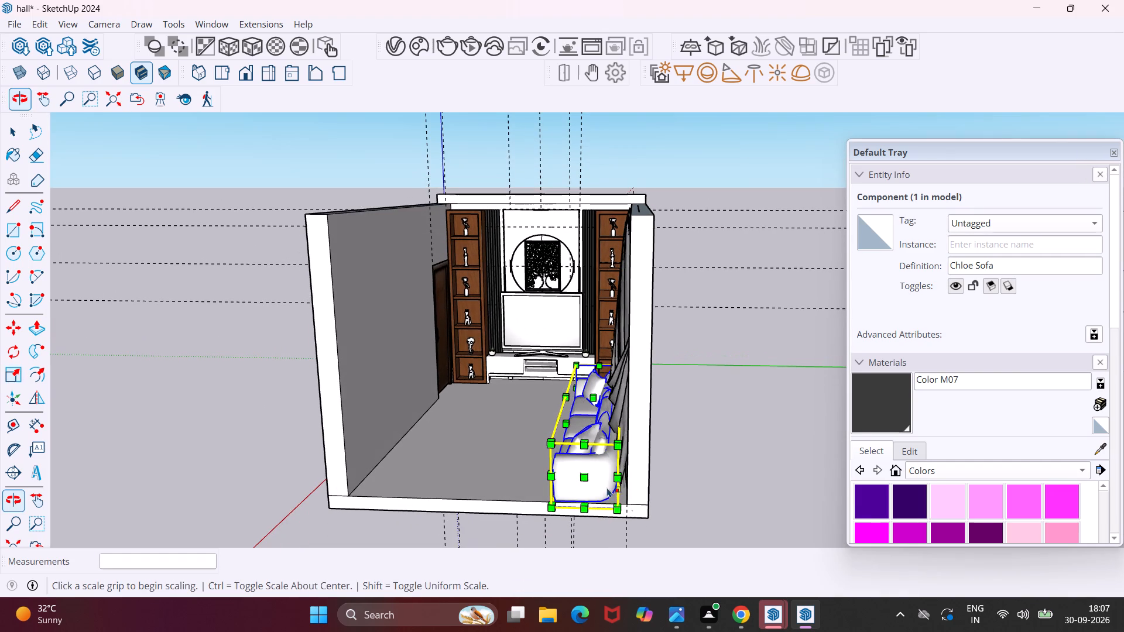
click(585, 479)
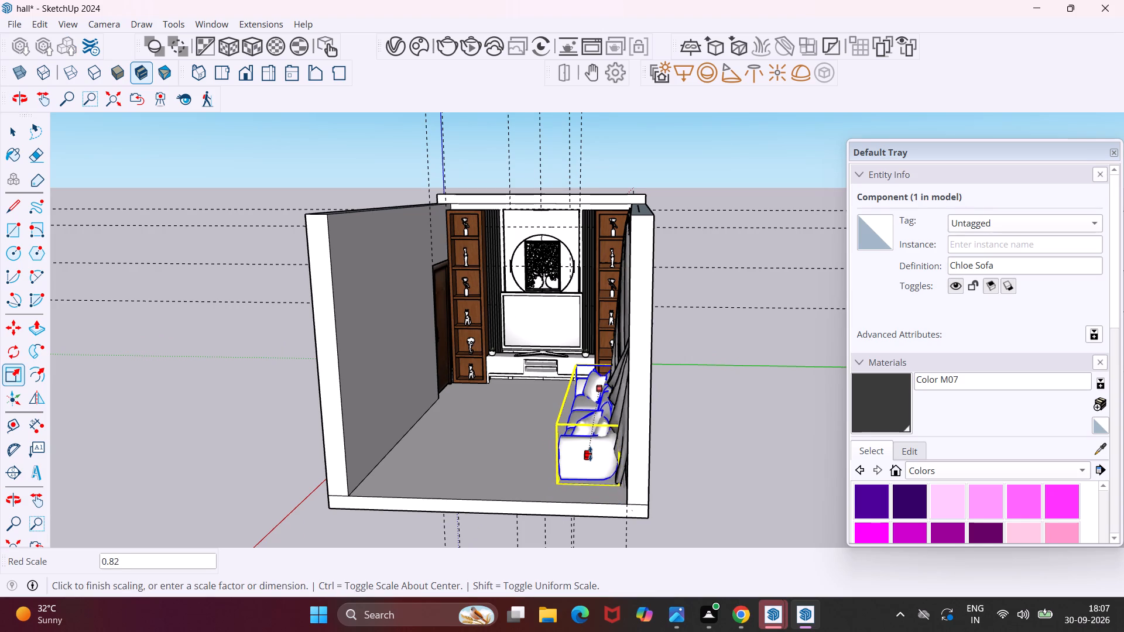
click(592, 462)
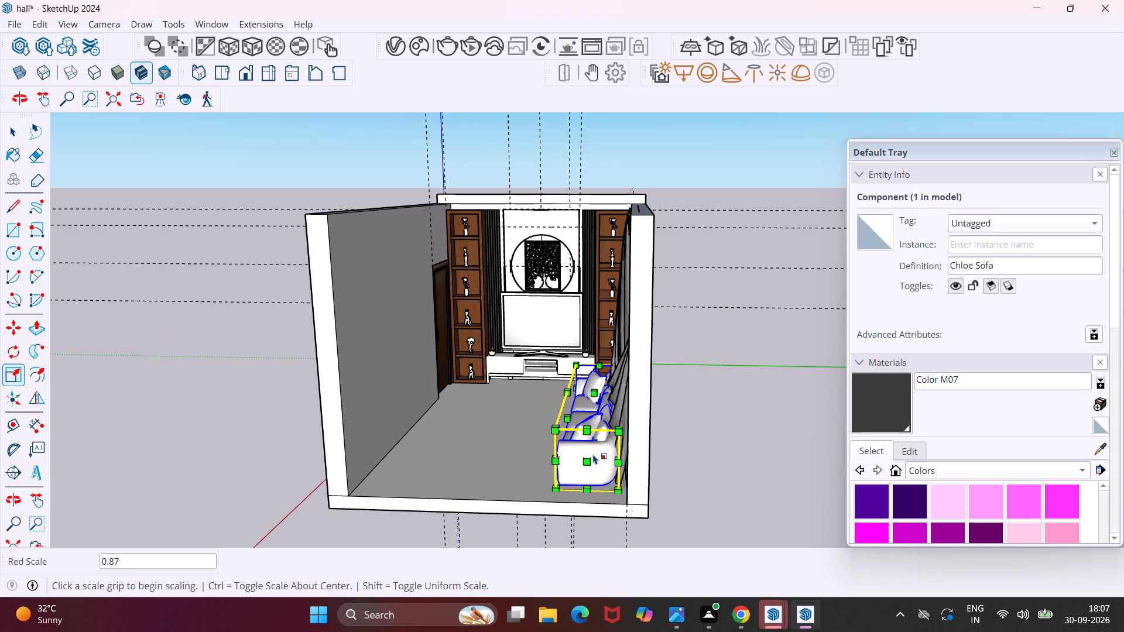
Scale the Chloe Sofa's depth to about 1.03 along green from its seat front.
scroll(593, 452, up, 8)
middle_drag(593, 452, 652, 464)
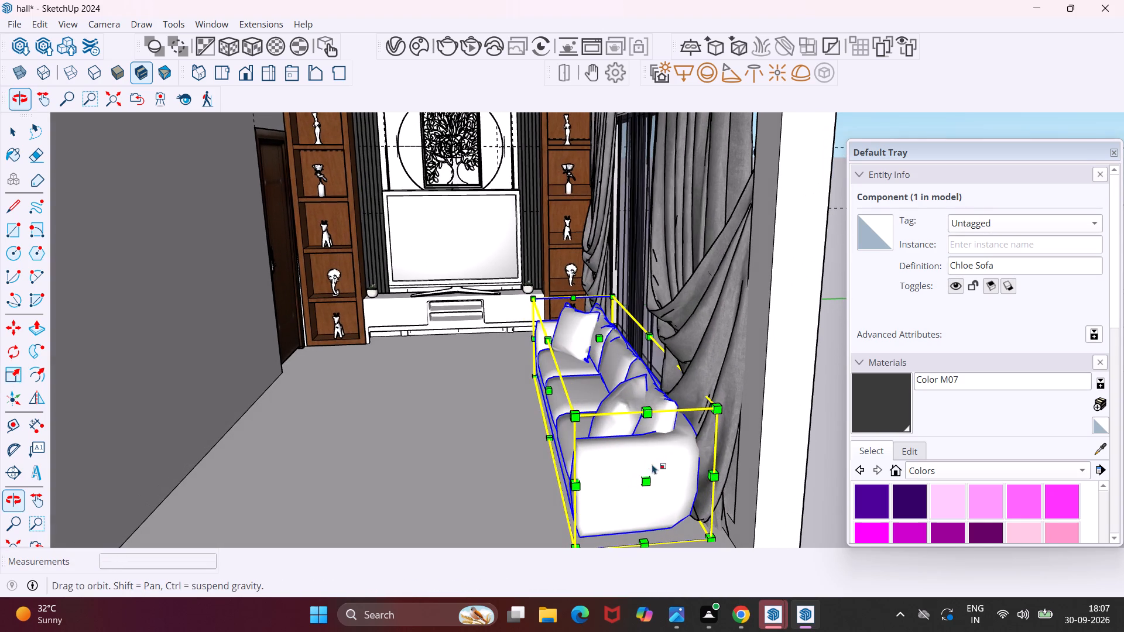
scroll(719, 413, up, 4)
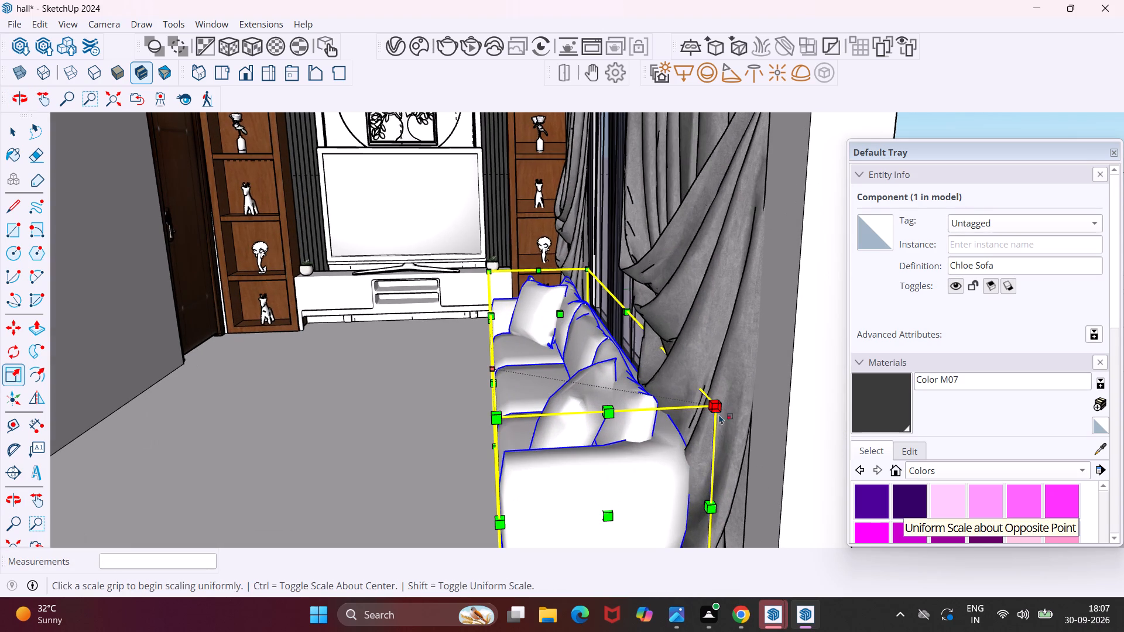
scroll(626, 358, up, 7)
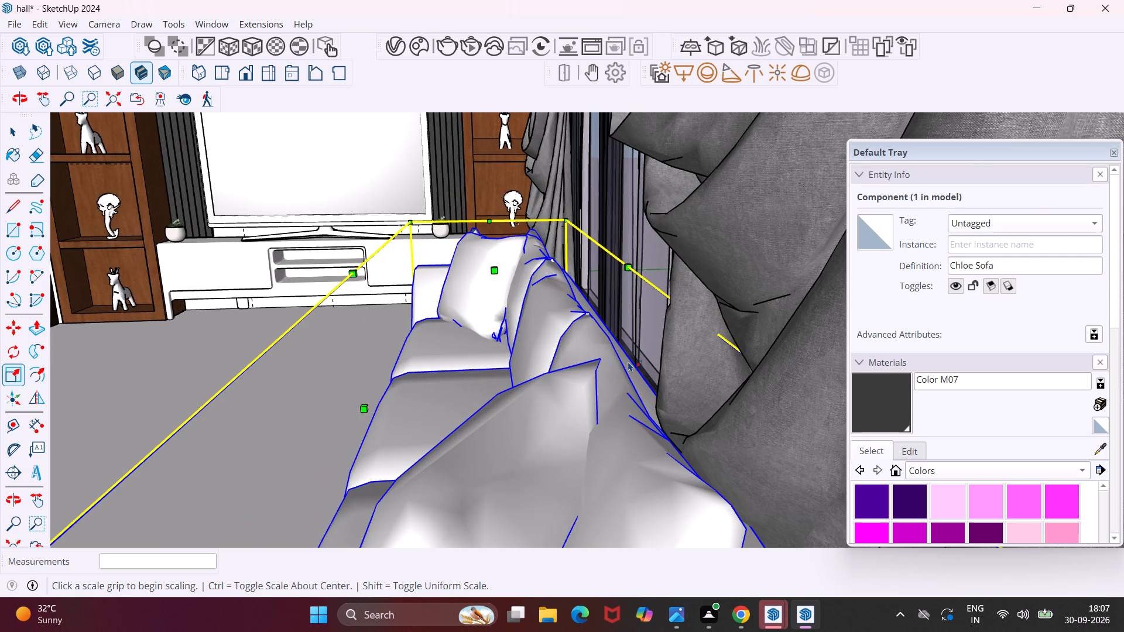
middle_drag(660, 391, 705, 400)
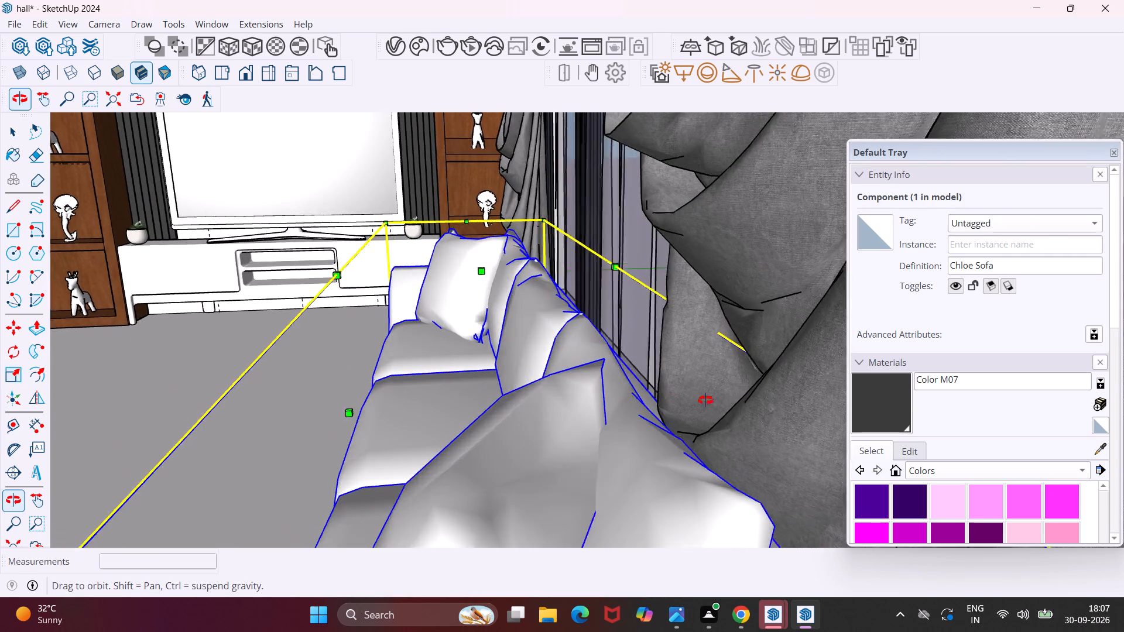
middle_drag(705, 400, 734, 520)
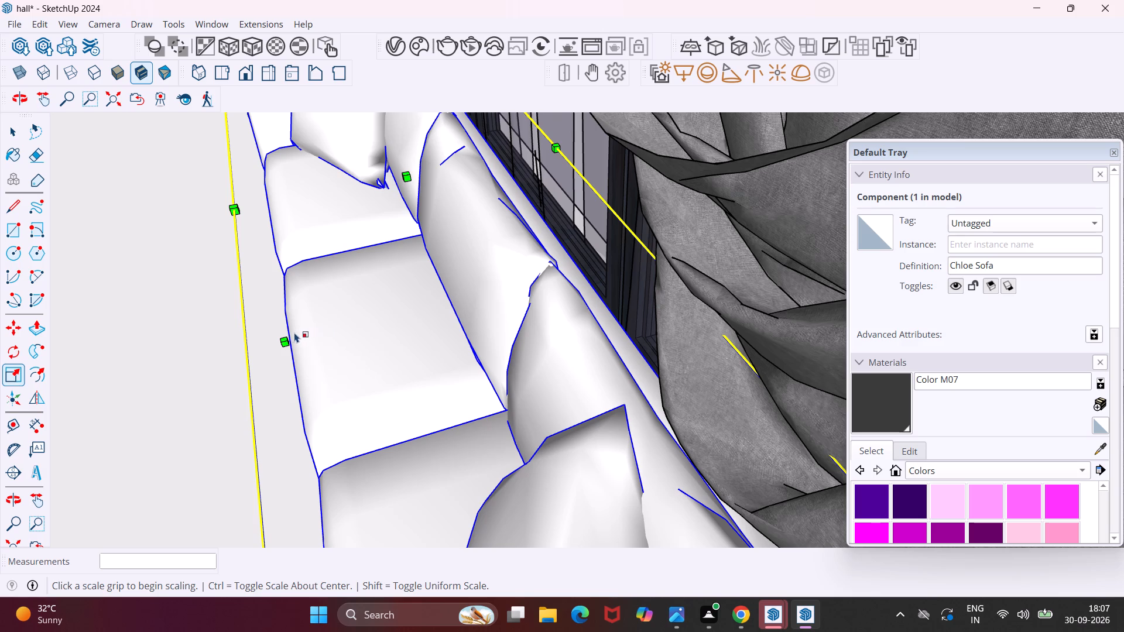
drag(283, 338, 277, 341)
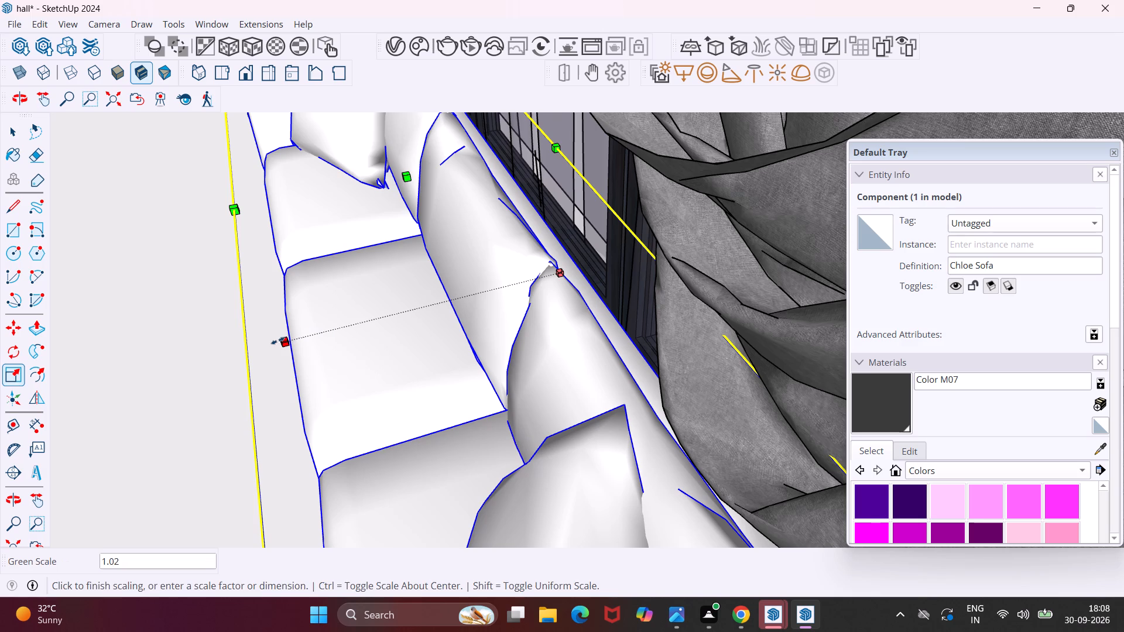
drag(277, 341, 274, 341)
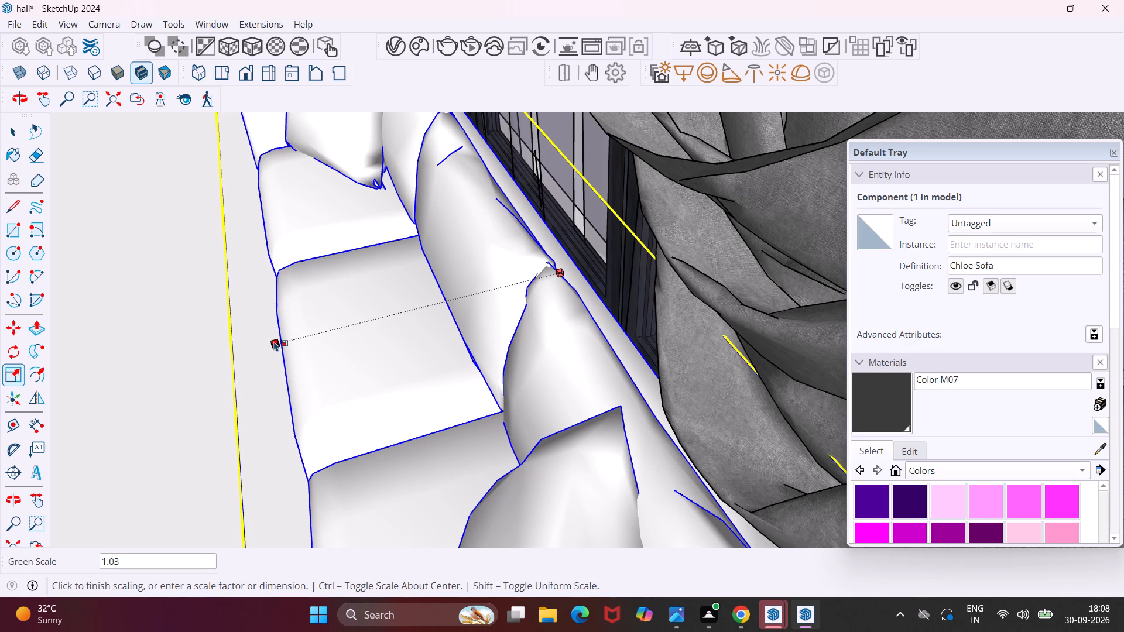
Move the Chloe Sofa about 5' 5 5/8" along green, out through the window wall to the open ground beside the hall.
scroll(274, 341, down, 8)
middle_drag(329, 446, 323, 430)
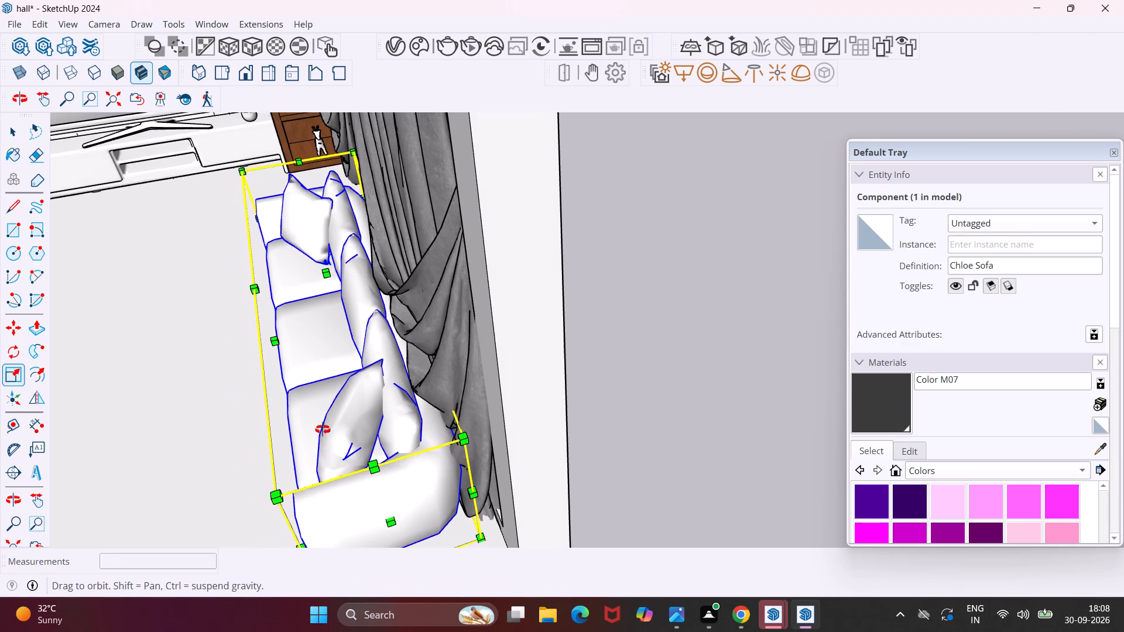
middle_drag(323, 430, 313, 372)
key(m)
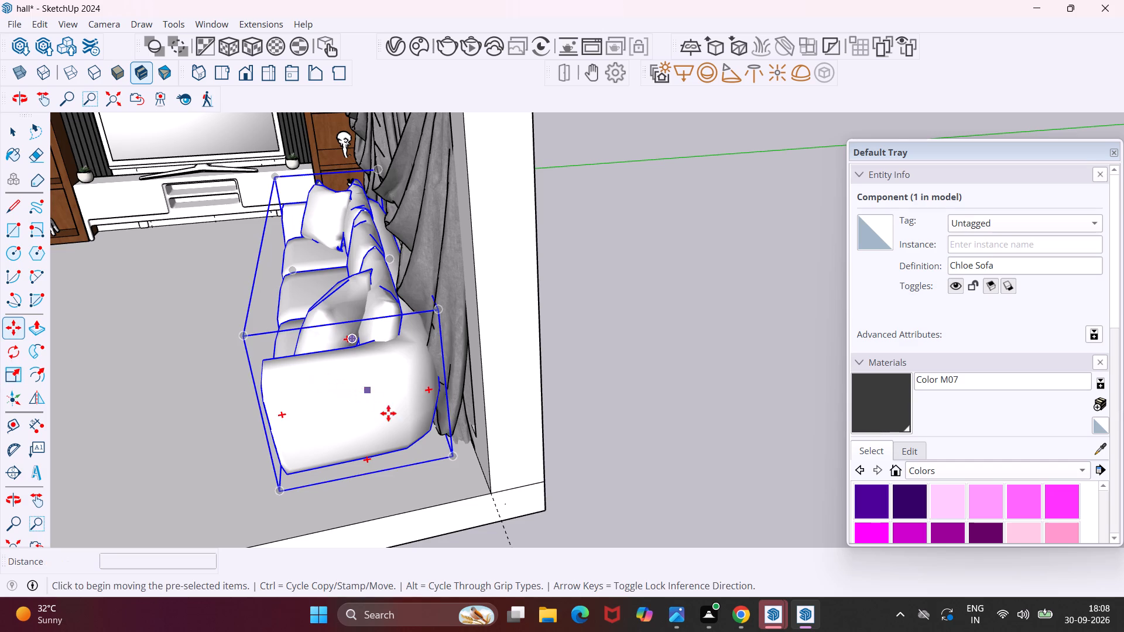
click(451, 455)
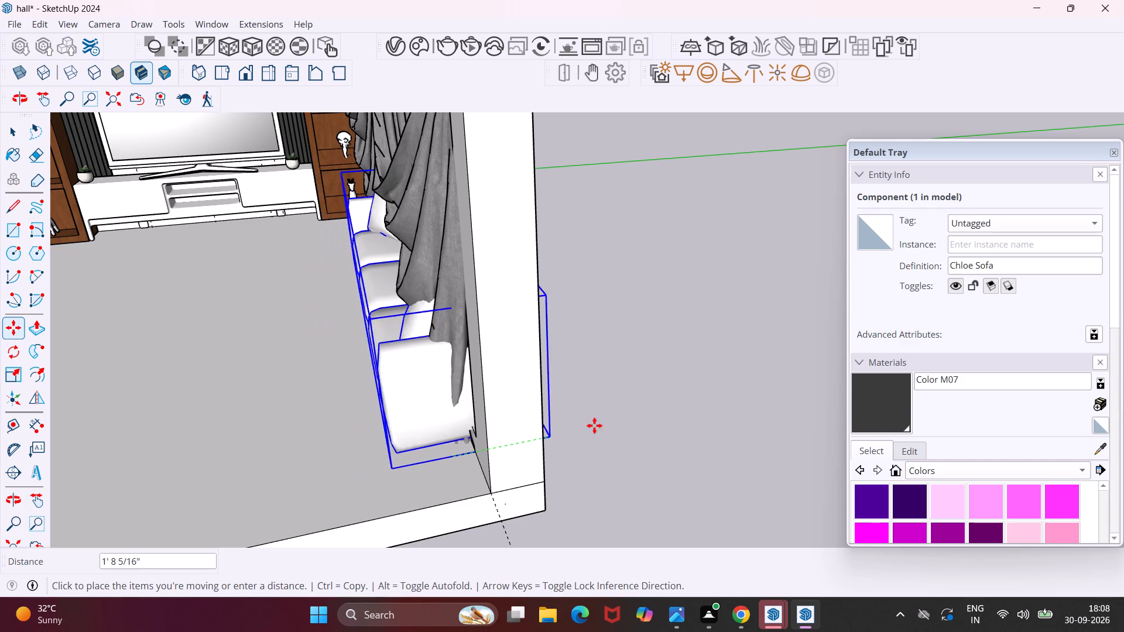
click(776, 397)
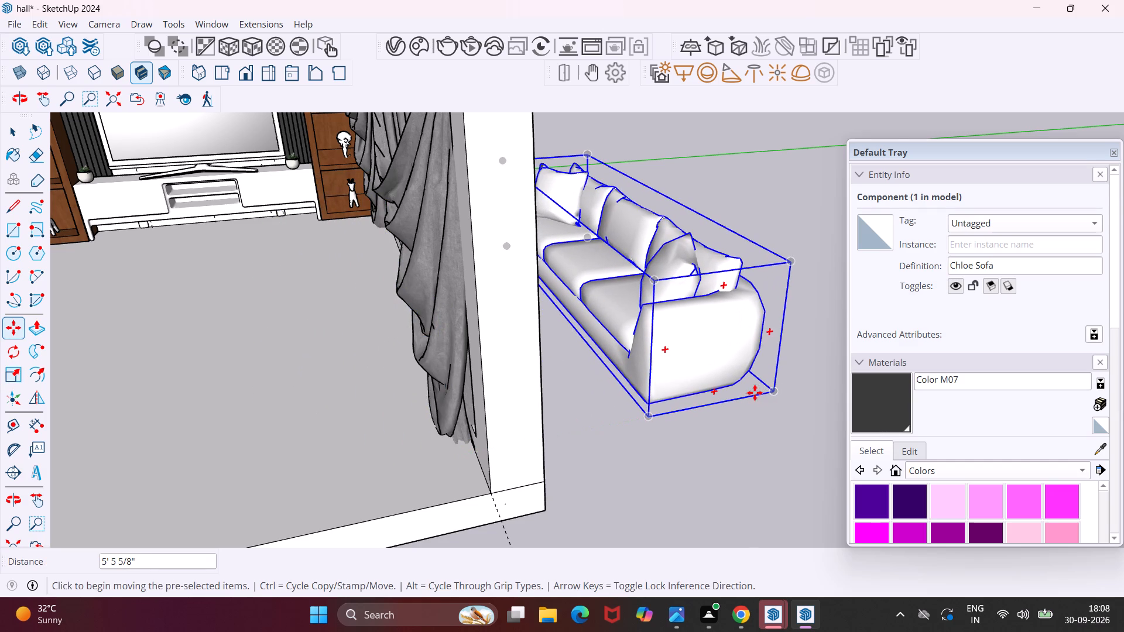
Rotate the Chloe Sofa about 180 degrees on the ground plane so its back faces the hall.
scroll(652, 379, down, 5)
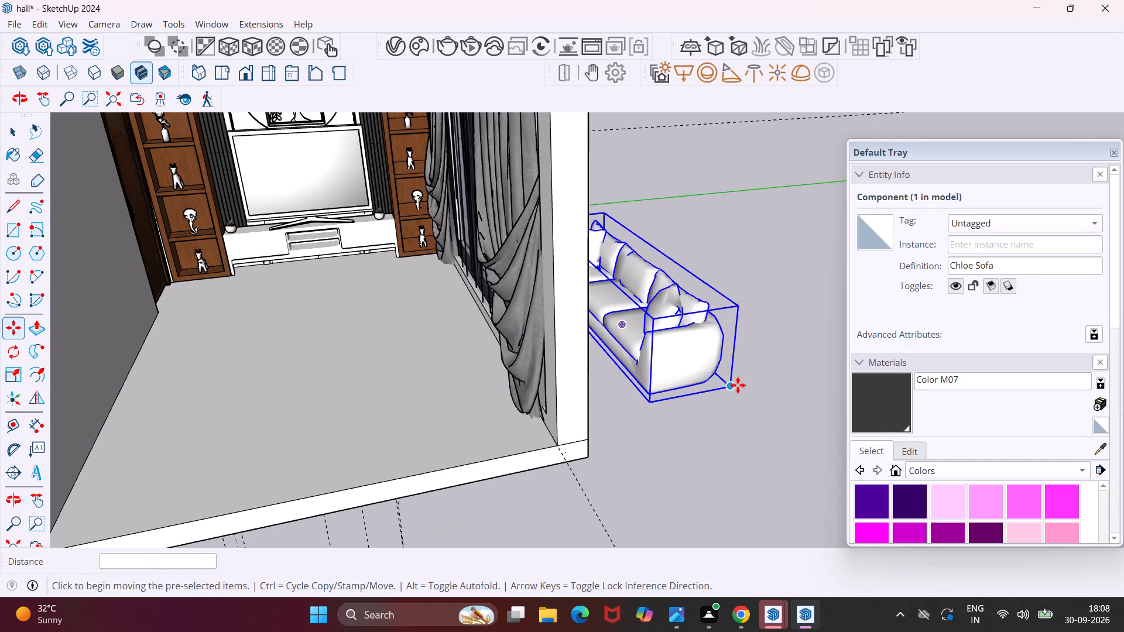
middle_drag(738, 385, 686, 386)
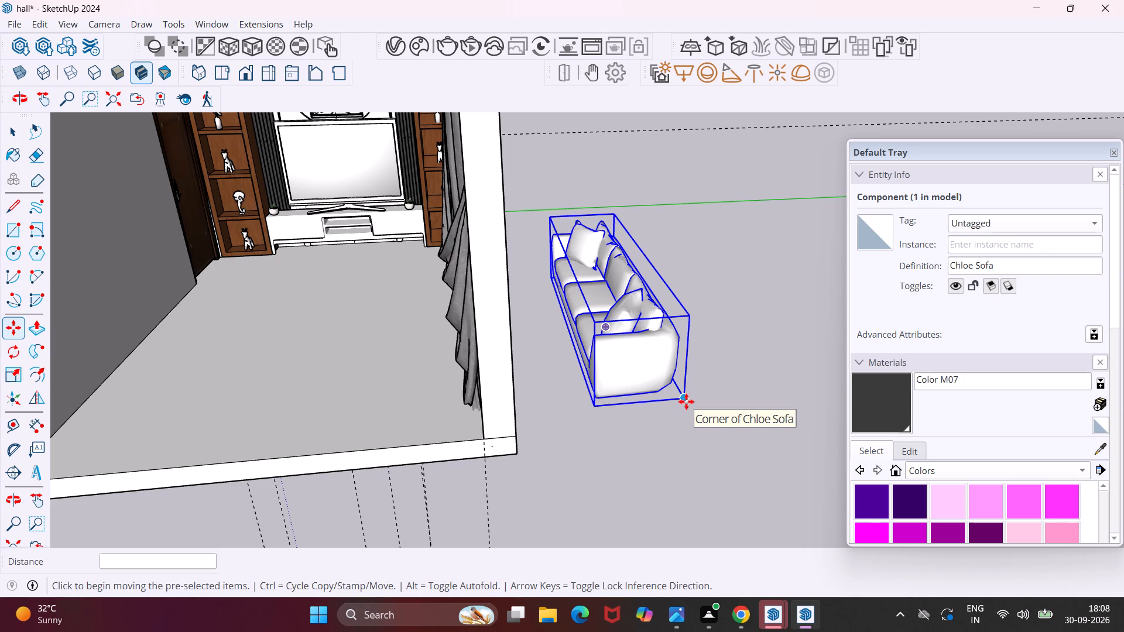
click(12, 352)
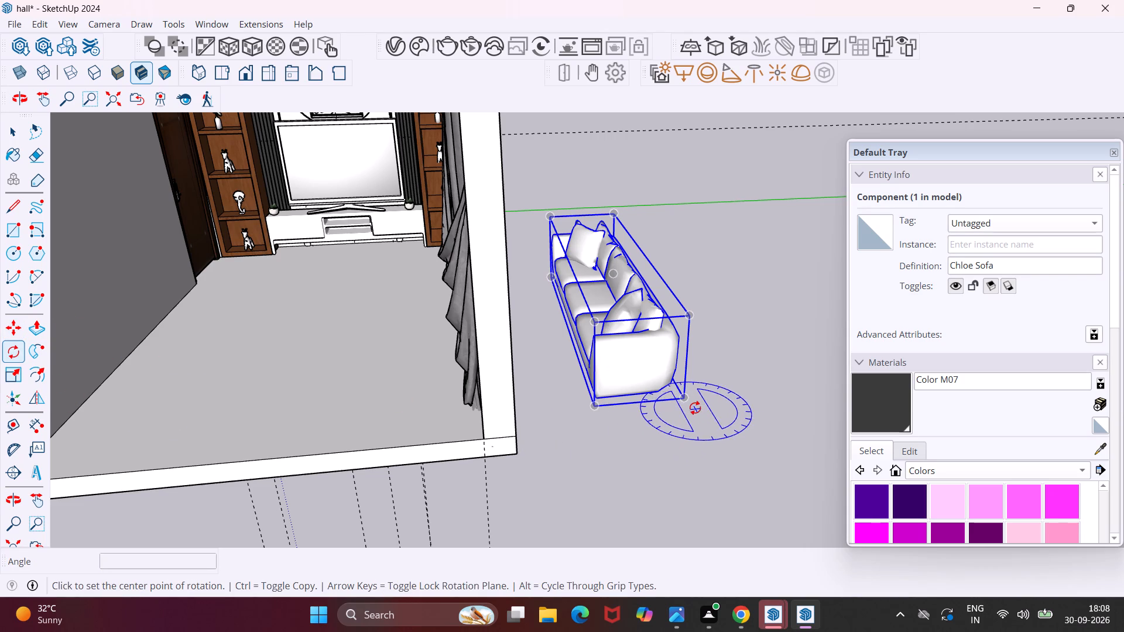
click(695, 408)
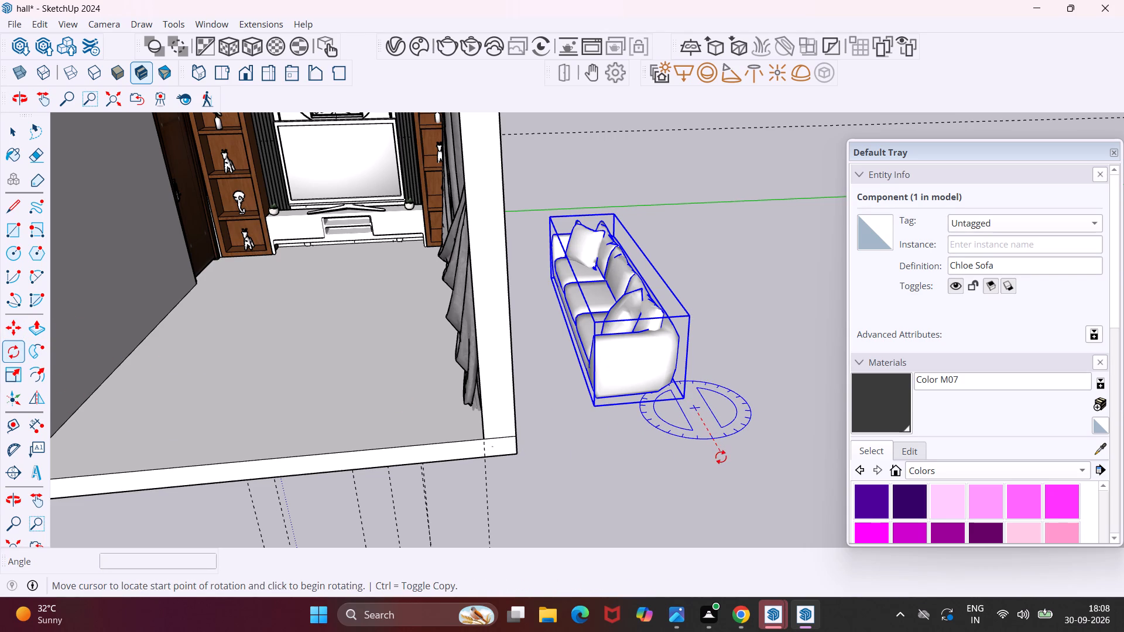
click(721, 457)
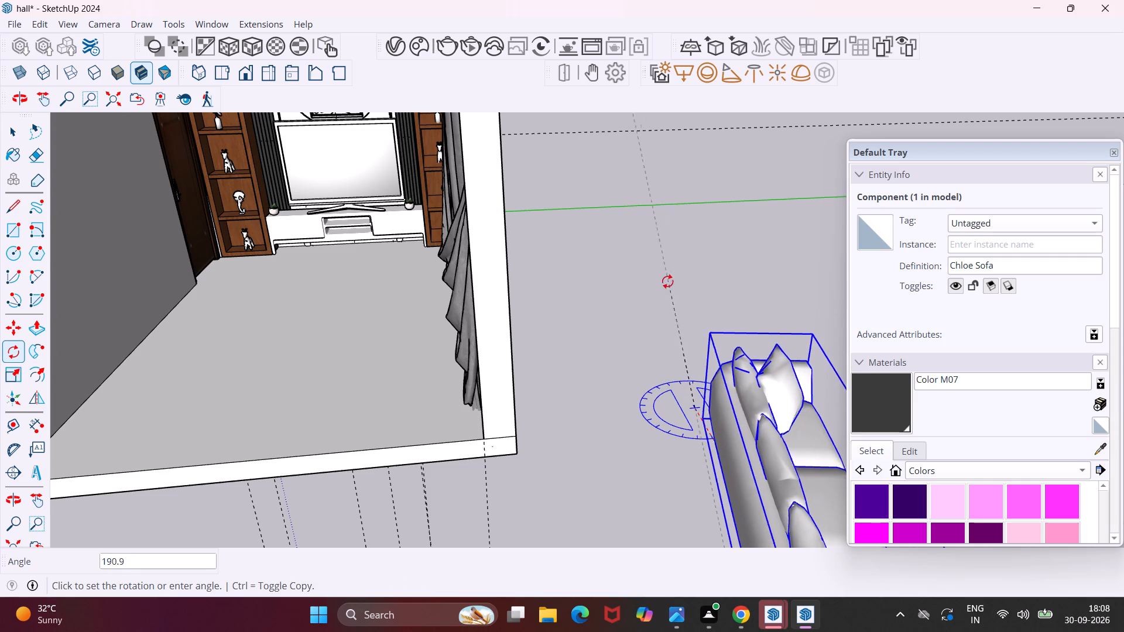
scroll(645, 294, up, 10)
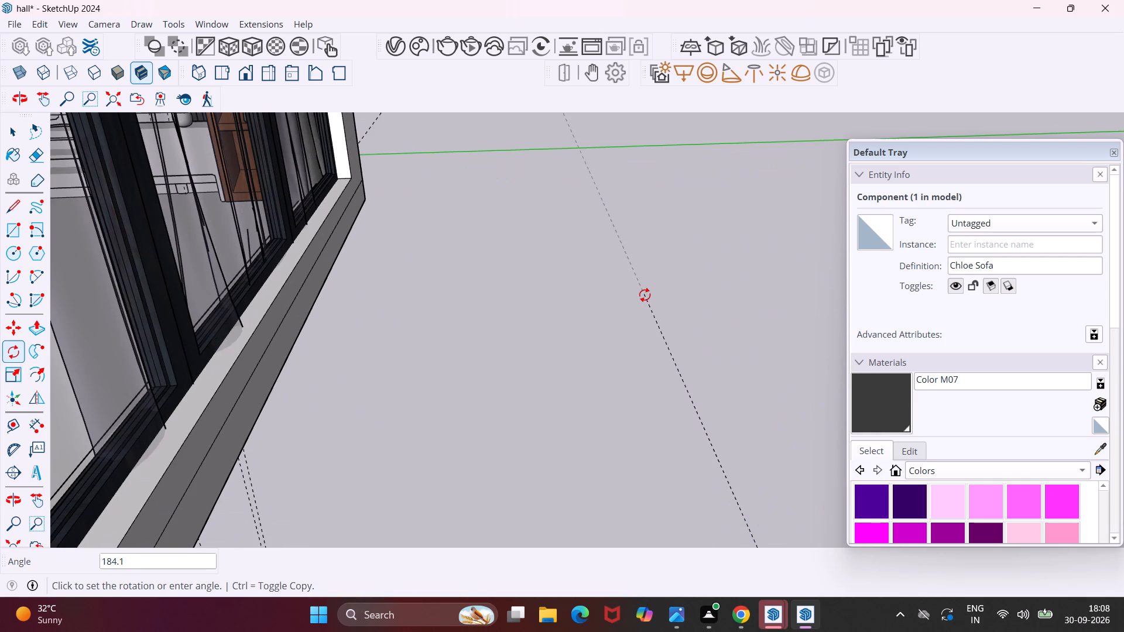
scroll(666, 285, down, 5)
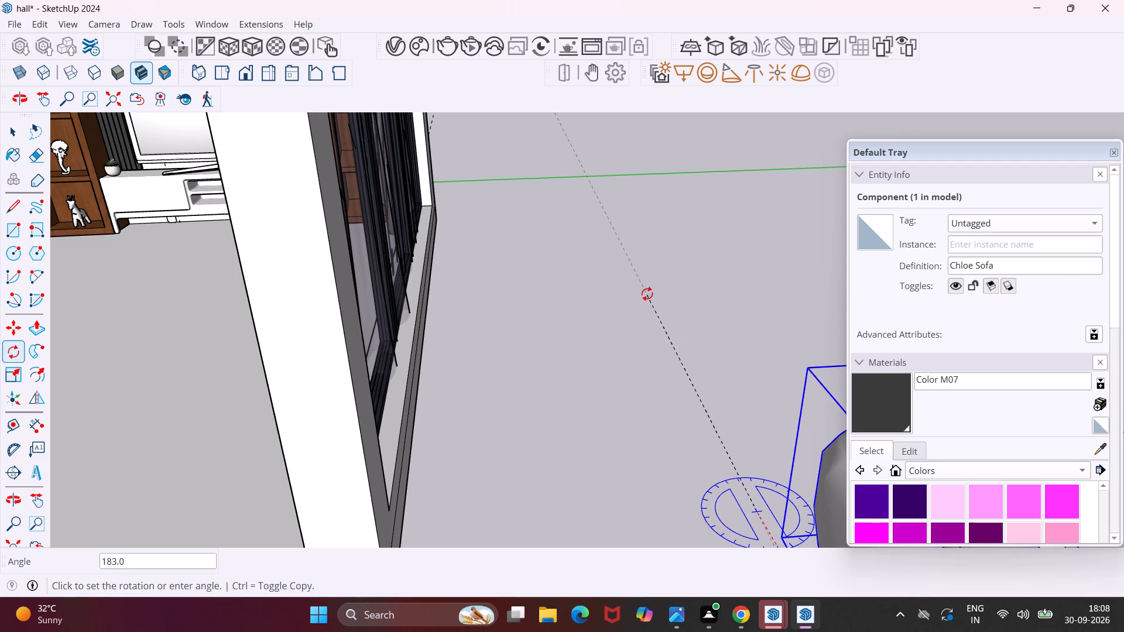
click(641, 298)
Move the sofa about 18' 7/16" back onto the hall floor, alongside the wall opposite the curtained window.
scroll(615, 264, down, 6)
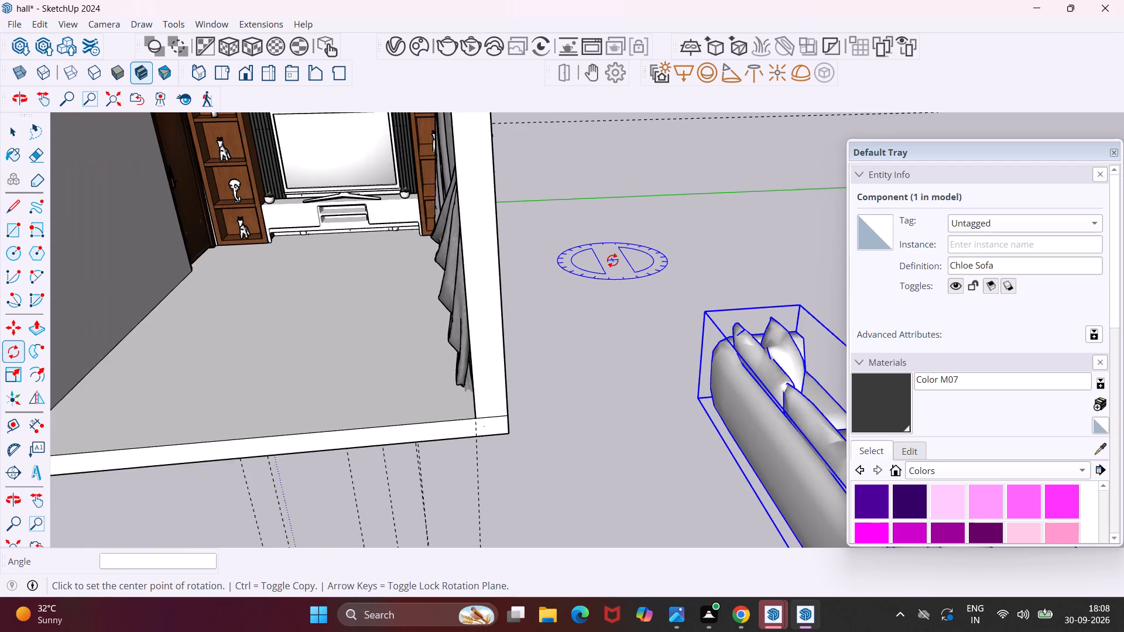
scroll(612, 260, down, 10)
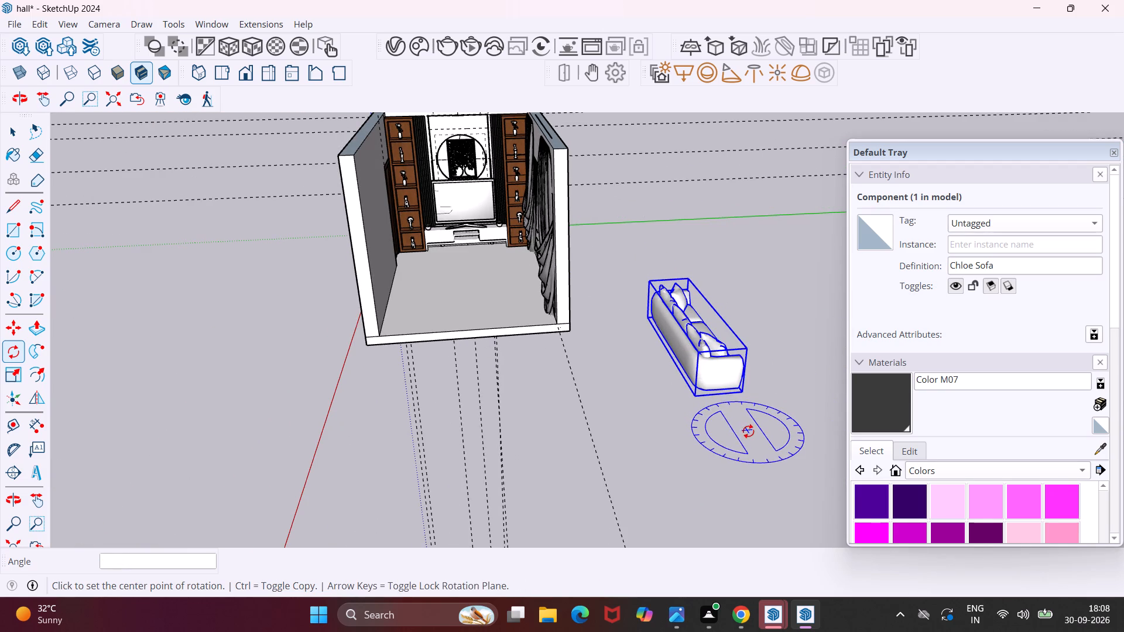
key(m)
click(743, 393)
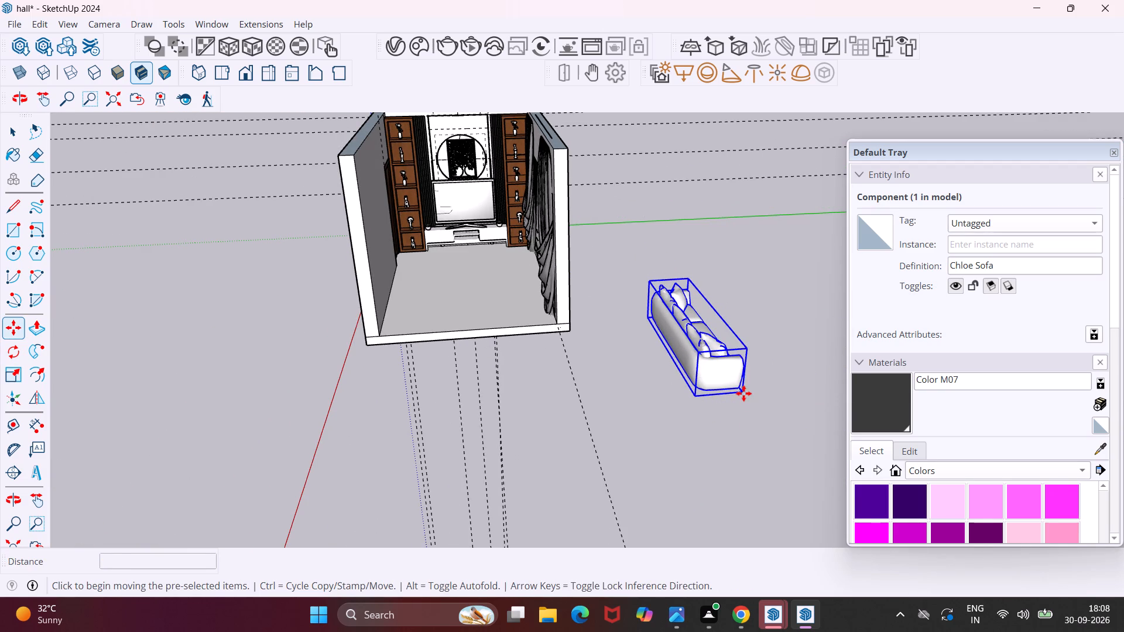
scroll(433, 324, up, 4)
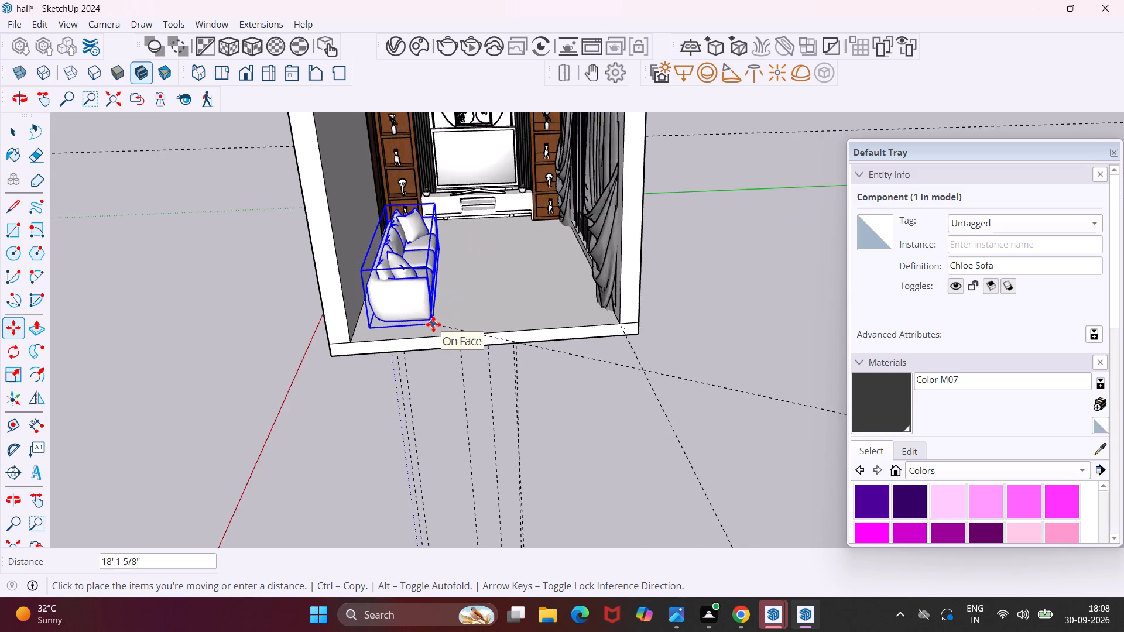
scroll(433, 324, up, 4)
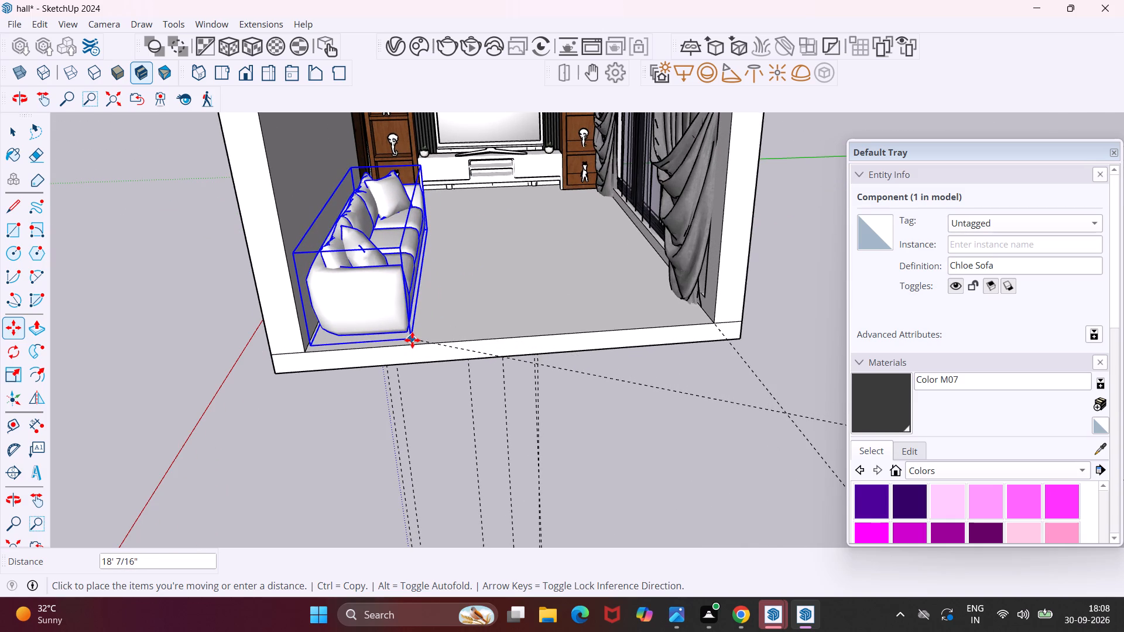
click(412, 340)
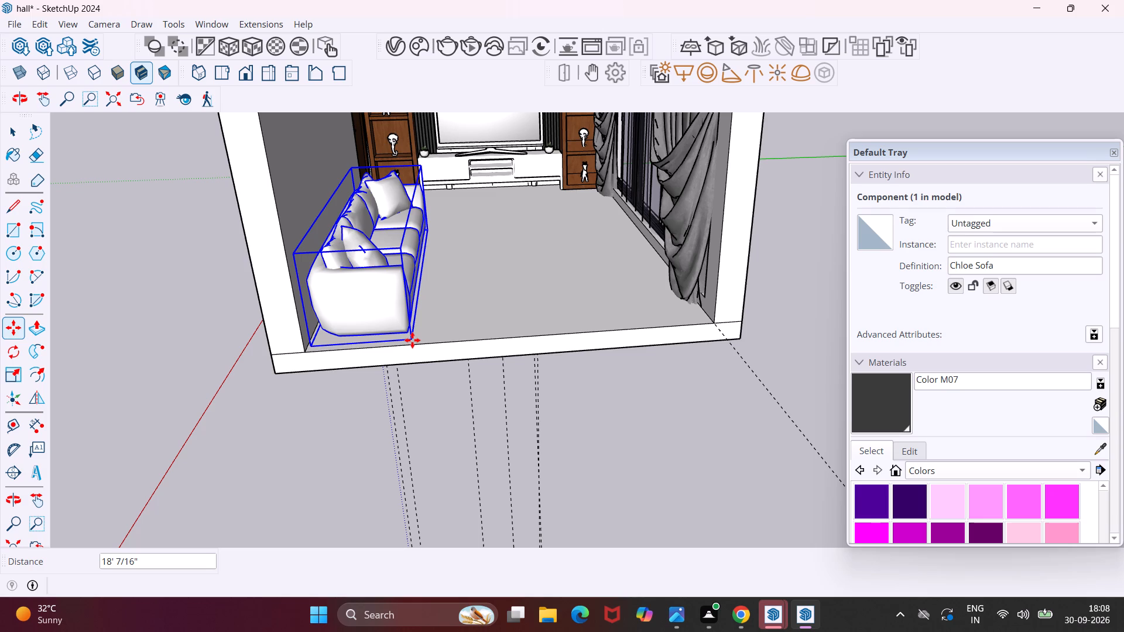
Shift the sofa by its lower rear corner about 15/16" closer against the wall opposite the window.
scroll(412, 340, up, 7)
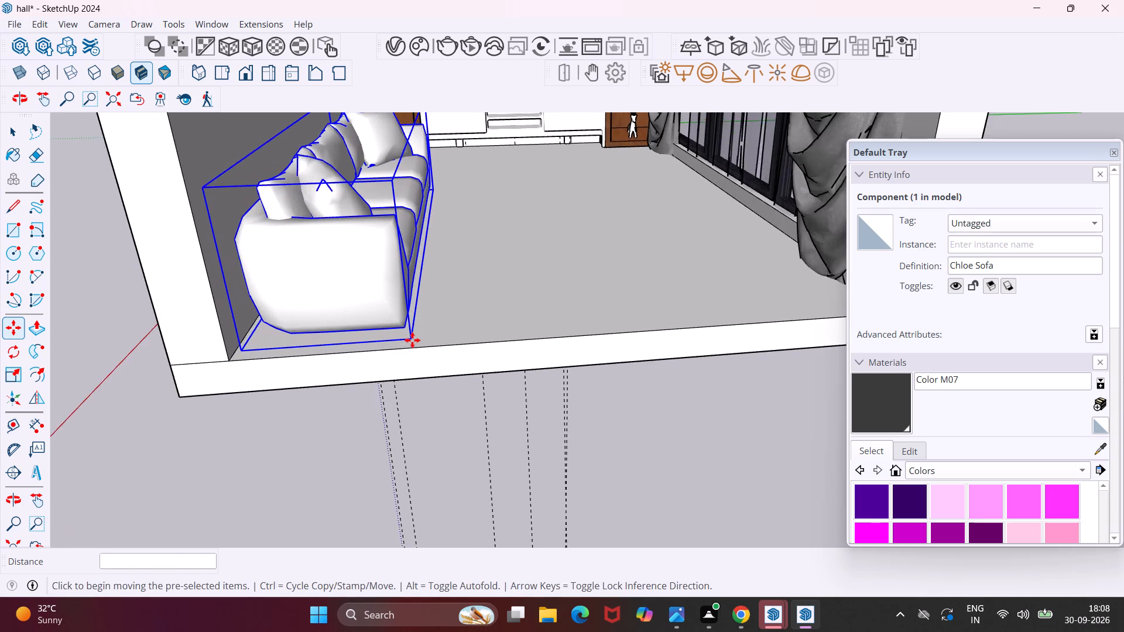
scroll(412, 340, up, 2)
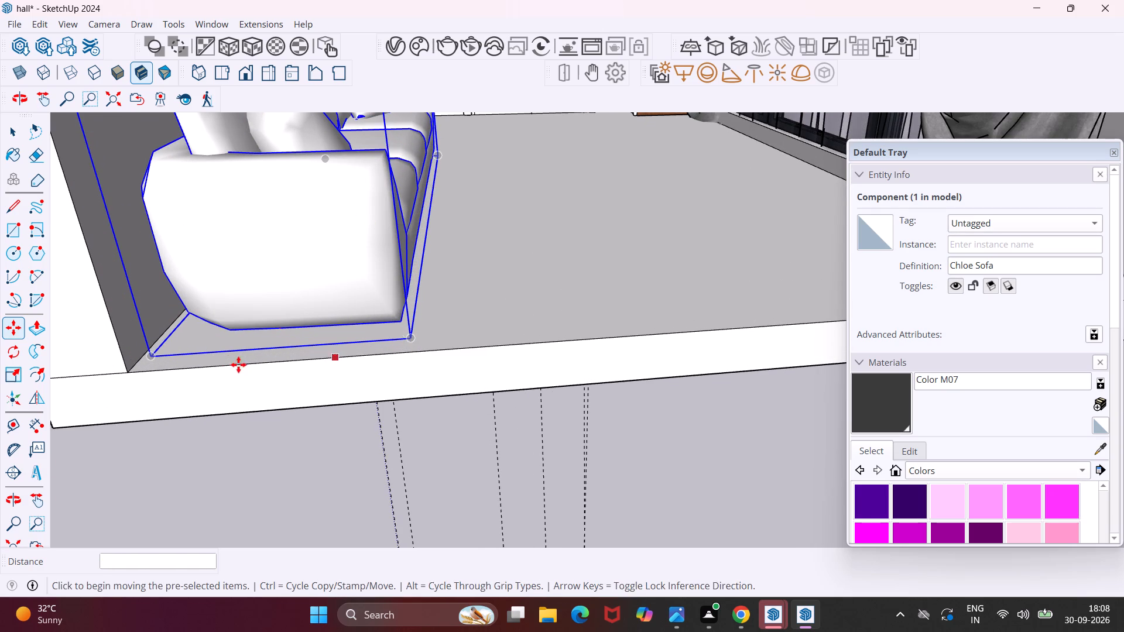
click(152, 357)
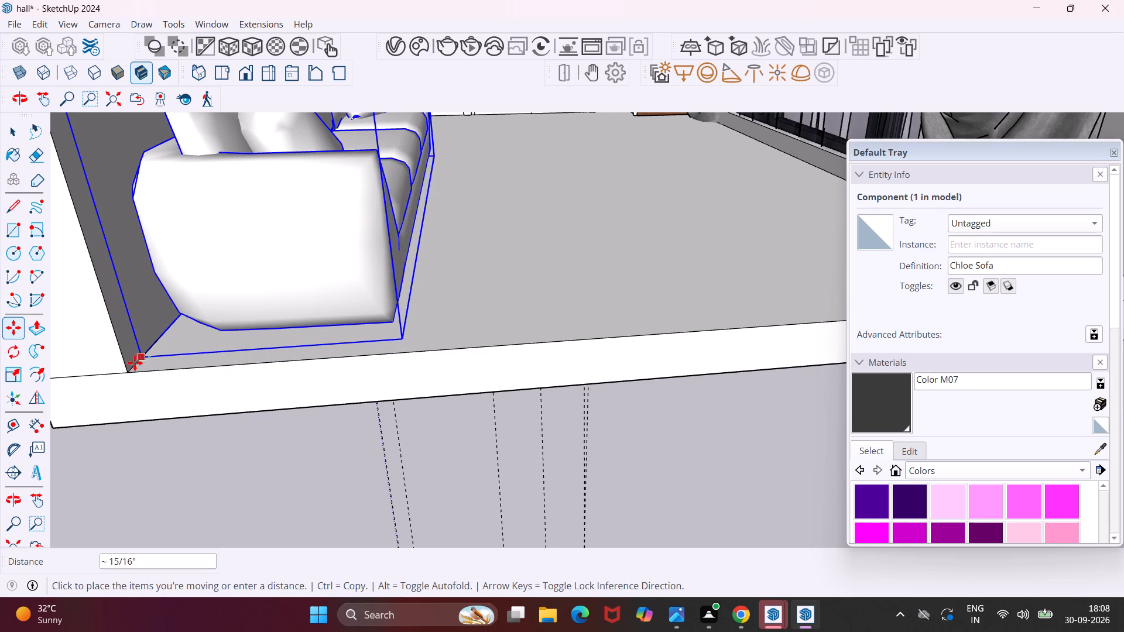
click(135, 364)
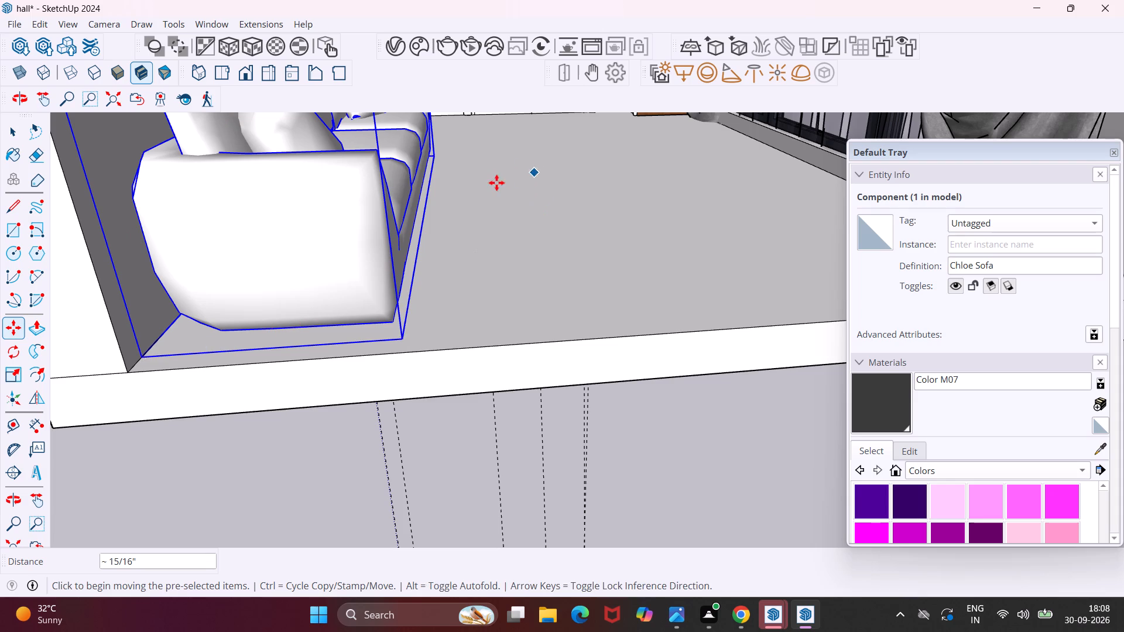
Stretch the sofa's length to about 1.17 along red from its end nearest the television wall.
scroll(495, 183, down, 5)
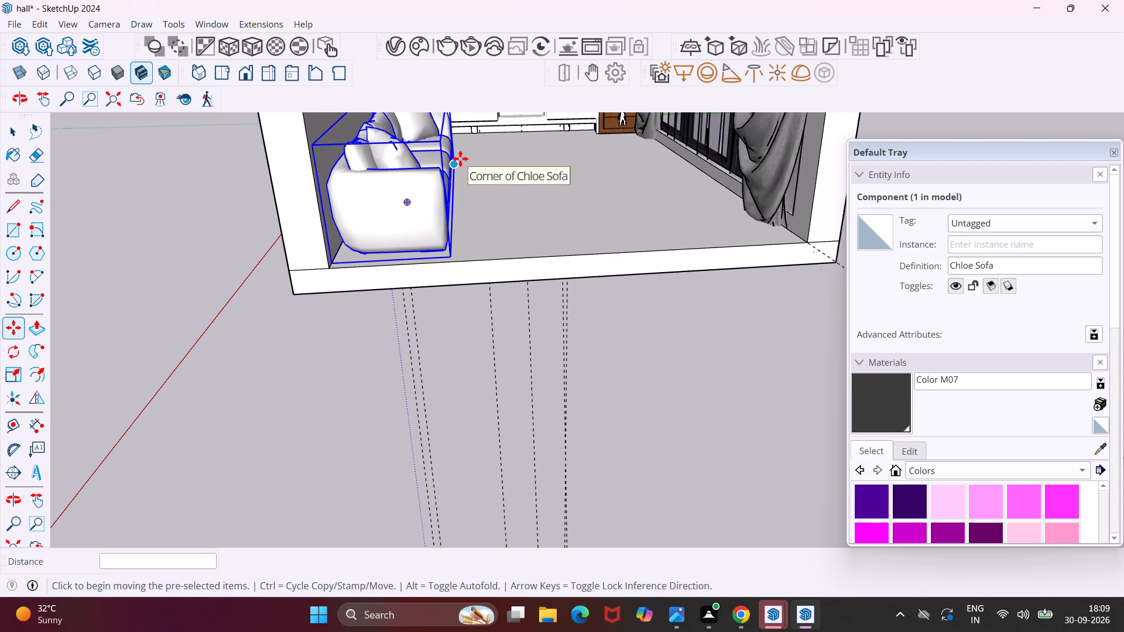
middle_drag(460, 159, 624, 415)
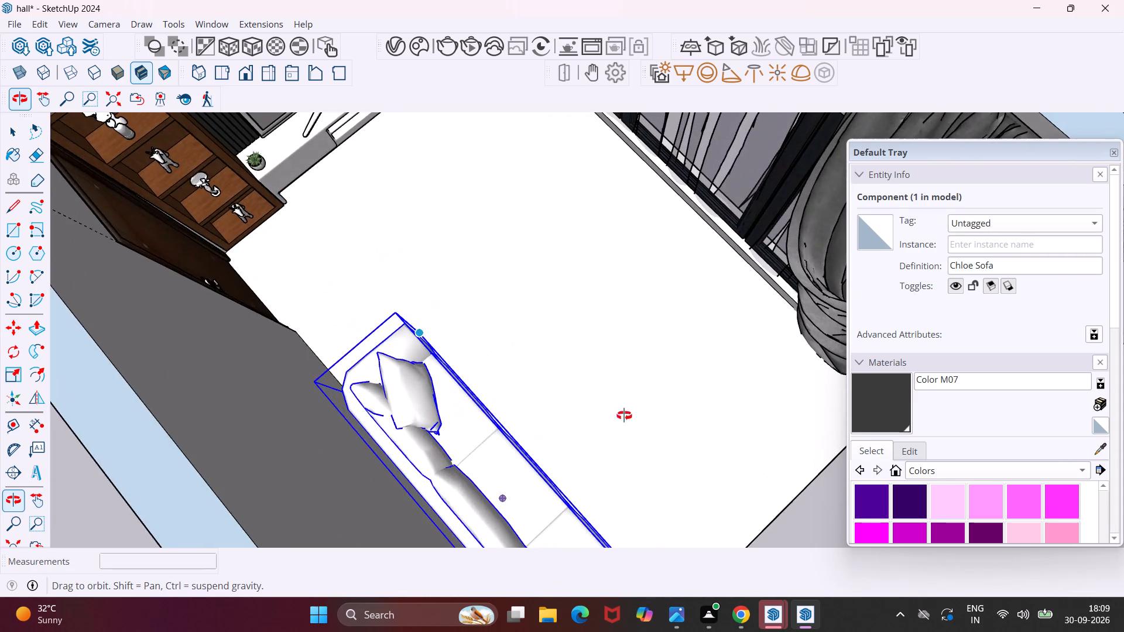
middle_drag(624, 415, 639, 418)
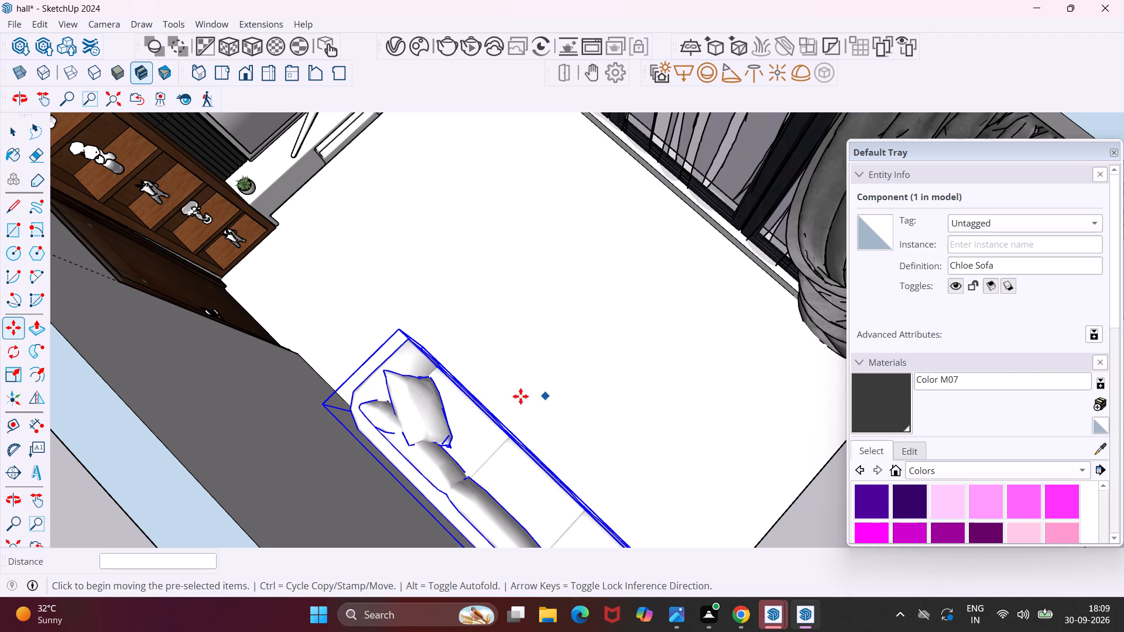
middle_drag(345, 371, 366, 362)
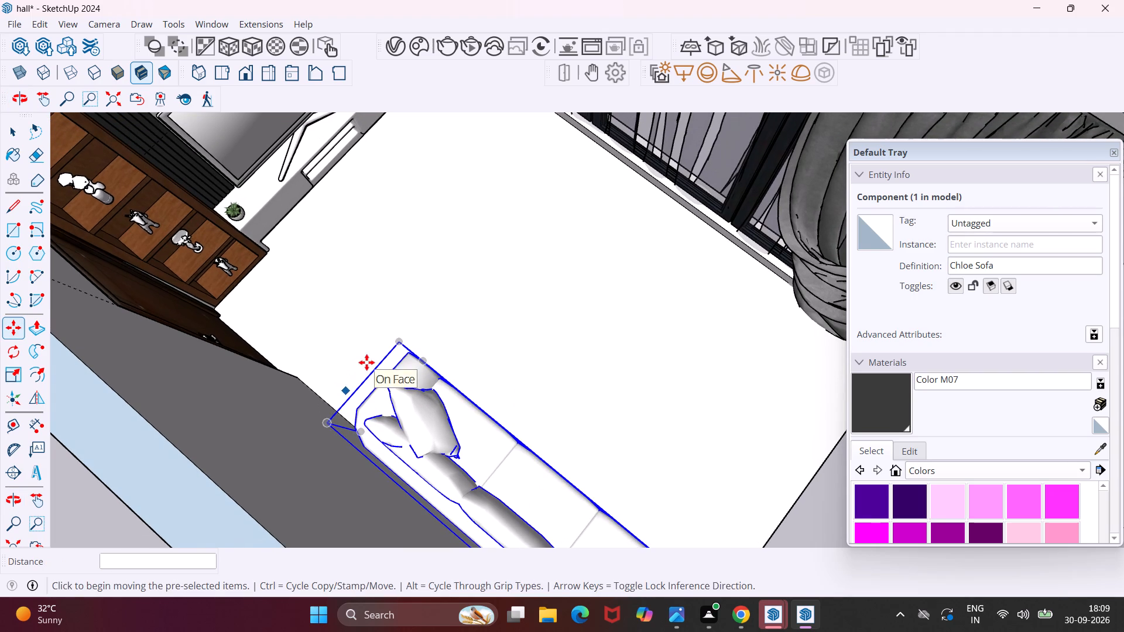
click(20, 372)
scroll(381, 390, up, 1)
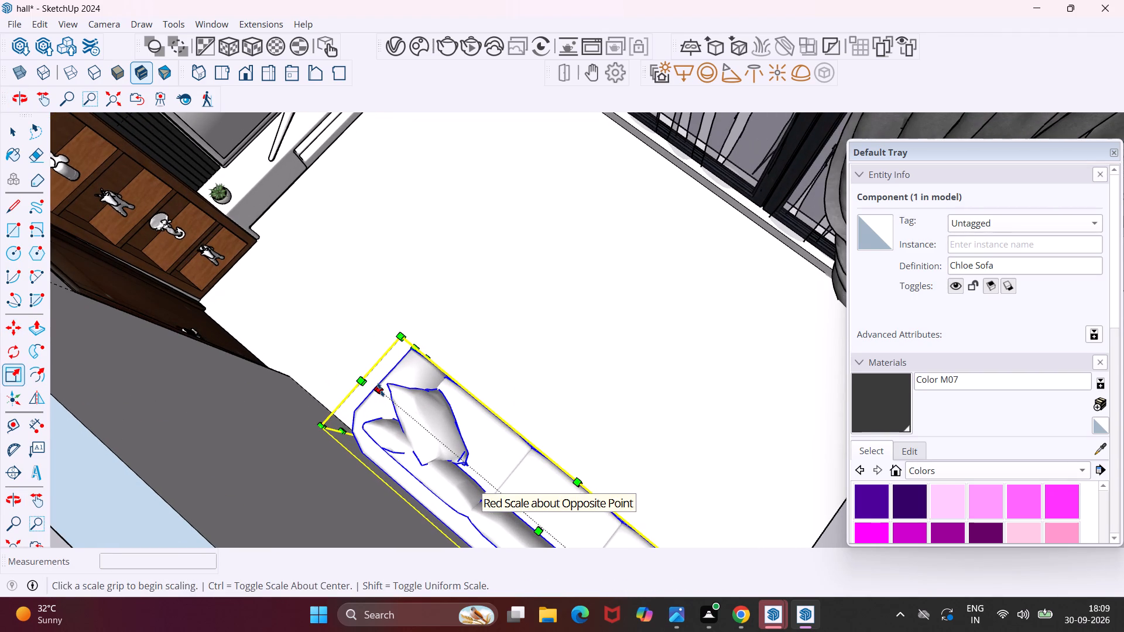
click(381, 390)
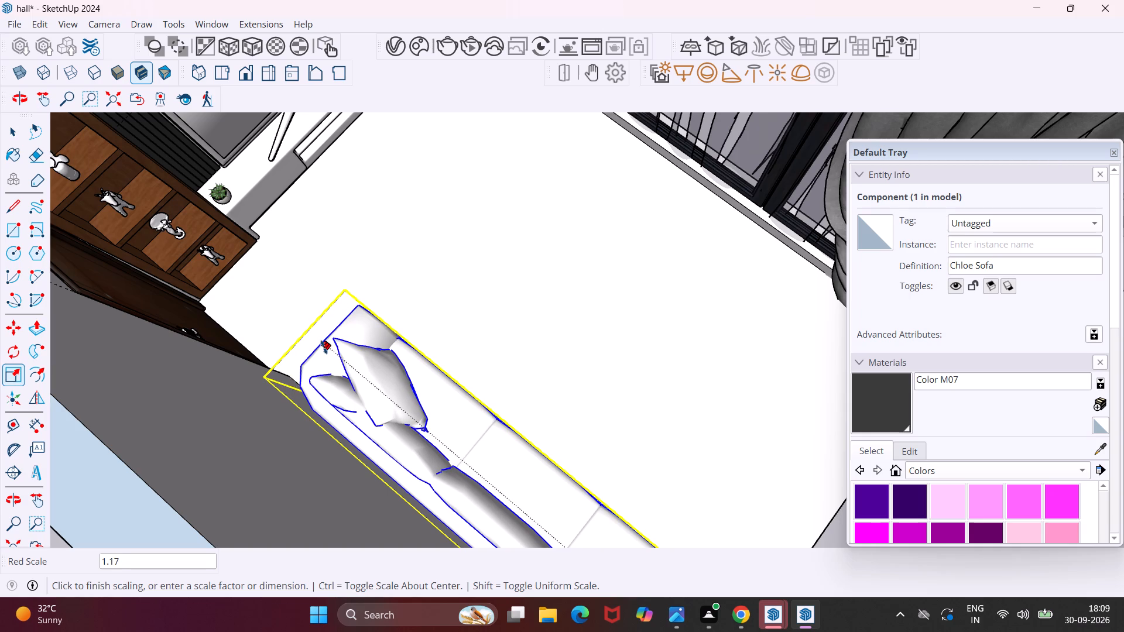
click(324, 347)
scroll(320, 345, down, 9)
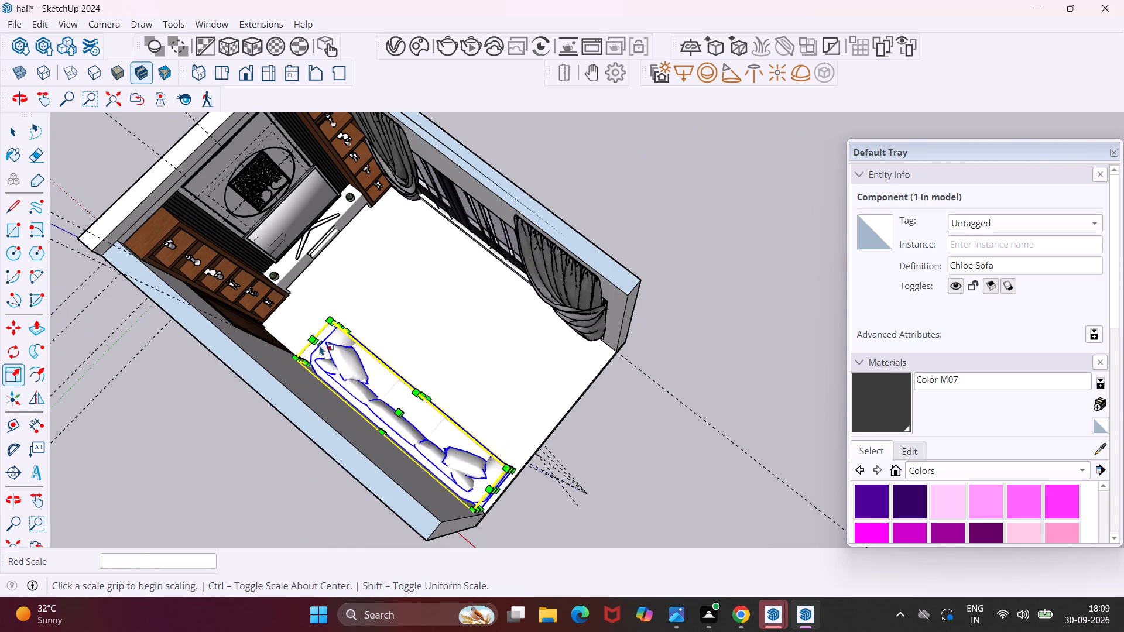
Scale the Chloe Sofa's height to about 1.22 along blue from its top face.
middle_drag(451, 451, 68, 248)
scroll(488, 290, up, 9)
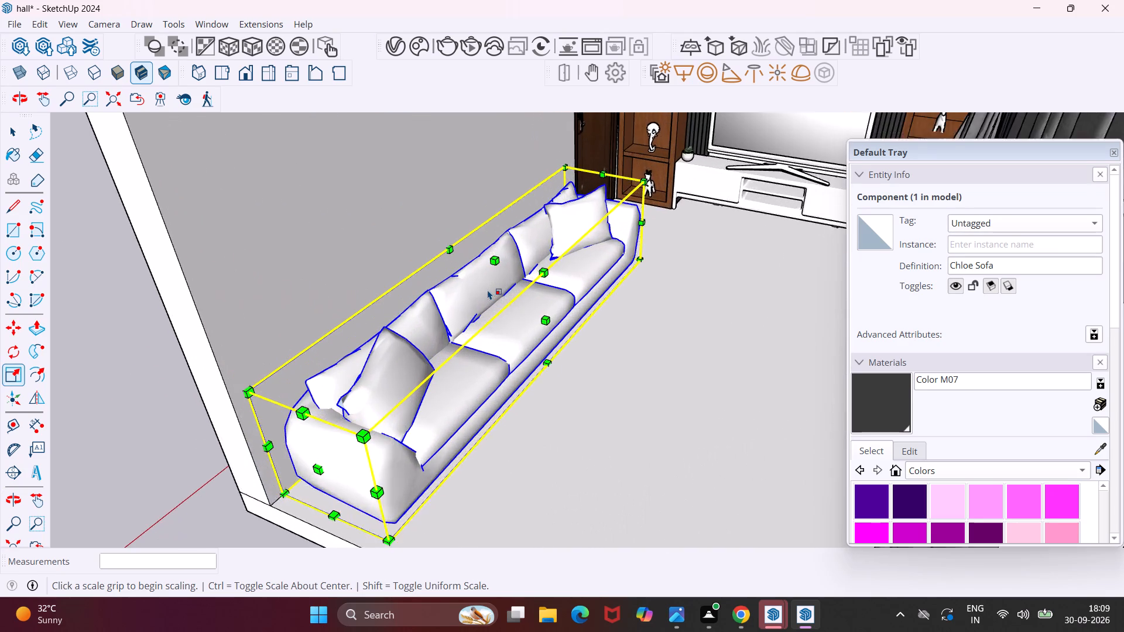
scroll(488, 290, up, 3)
click(498, 252)
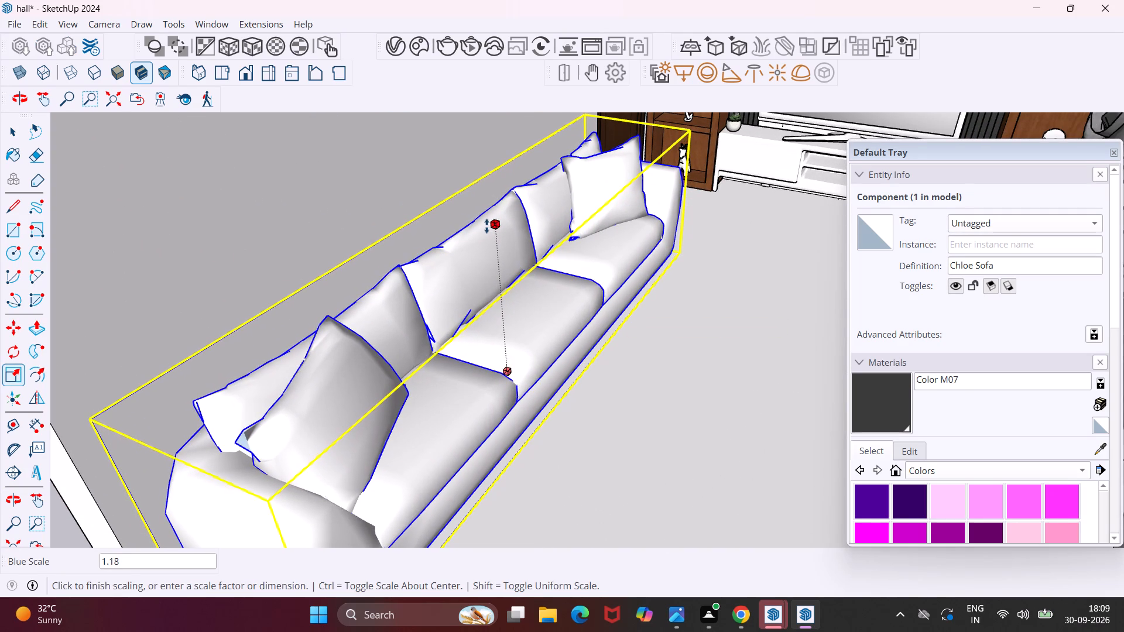
click(486, 221)
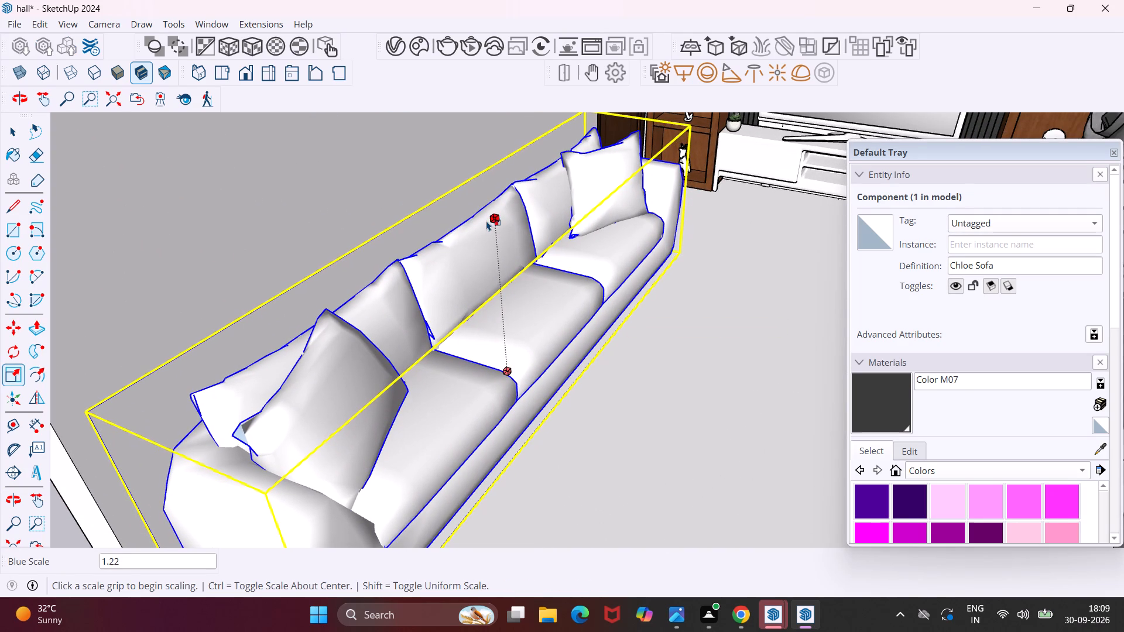
Scale the sofa's depth to about 1.05 along green from its front, keeping its back against the wall.
scroll(527, 320, down, 4)
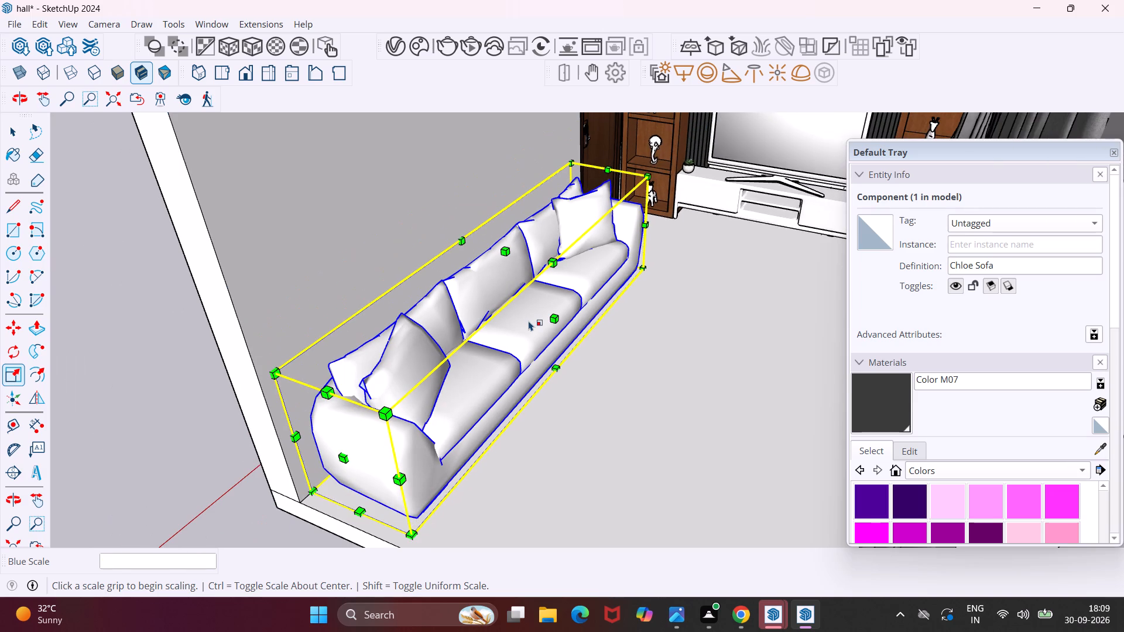
middle_drag(529, 321, 628, 314)
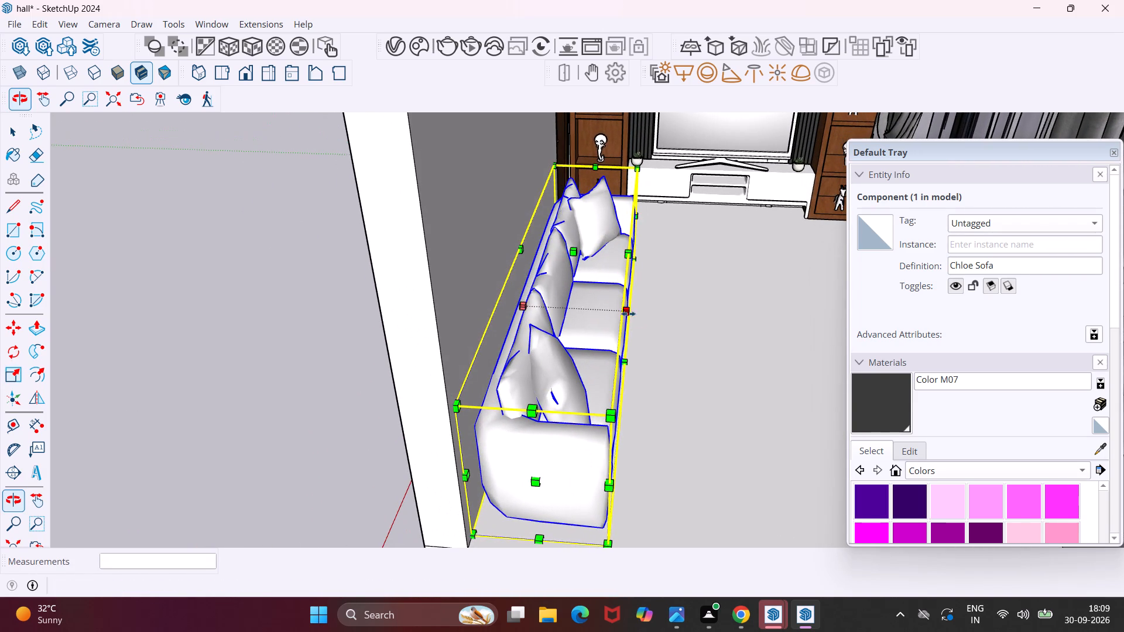
scroll(633, 312, up, 3)
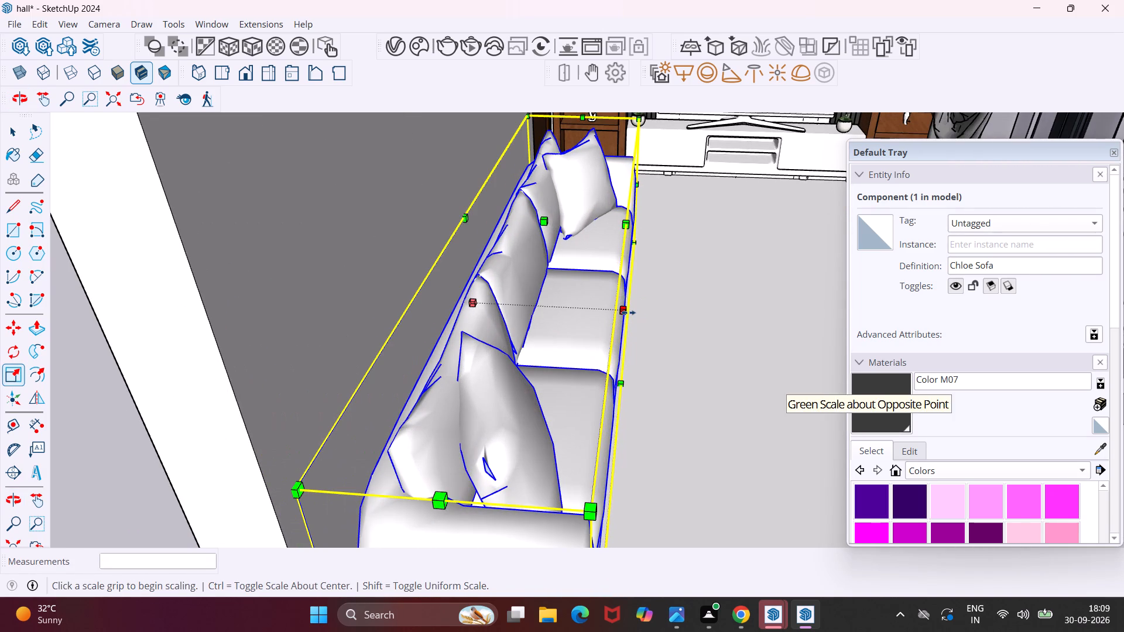
click(628, 312)
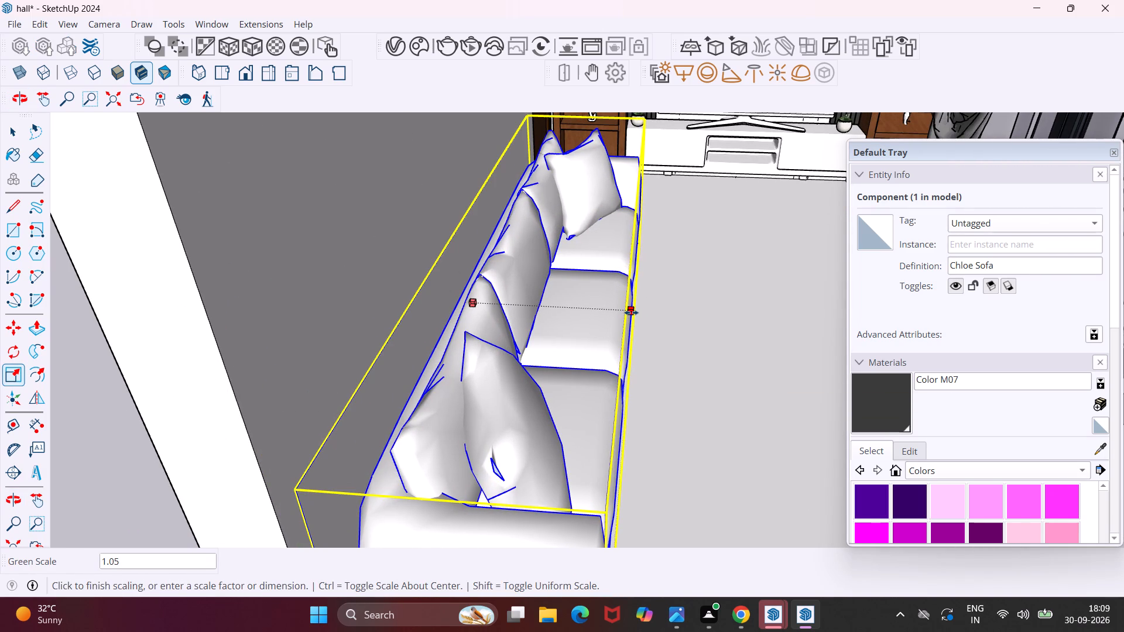
click(631, 312)
Copy the sofa about 6' 7" along the green axis by its front lower corner, towards the curtained window.
scroll(601, 295, down, 4)
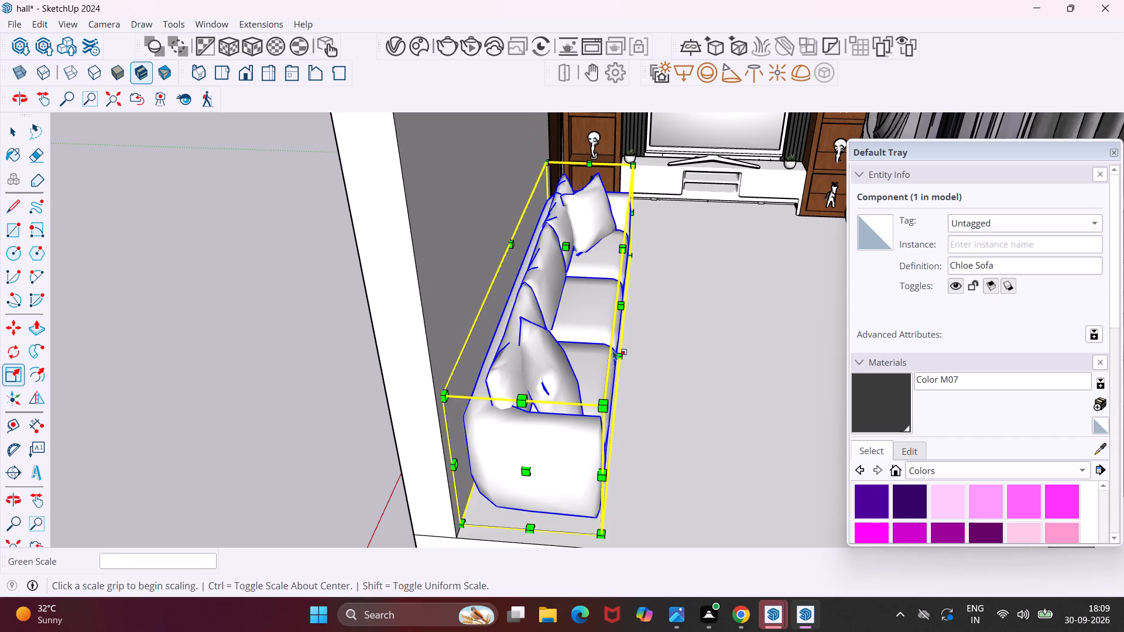
middle_drag(608, 351, 496, 291)
scroll(501, 290, down, 3)
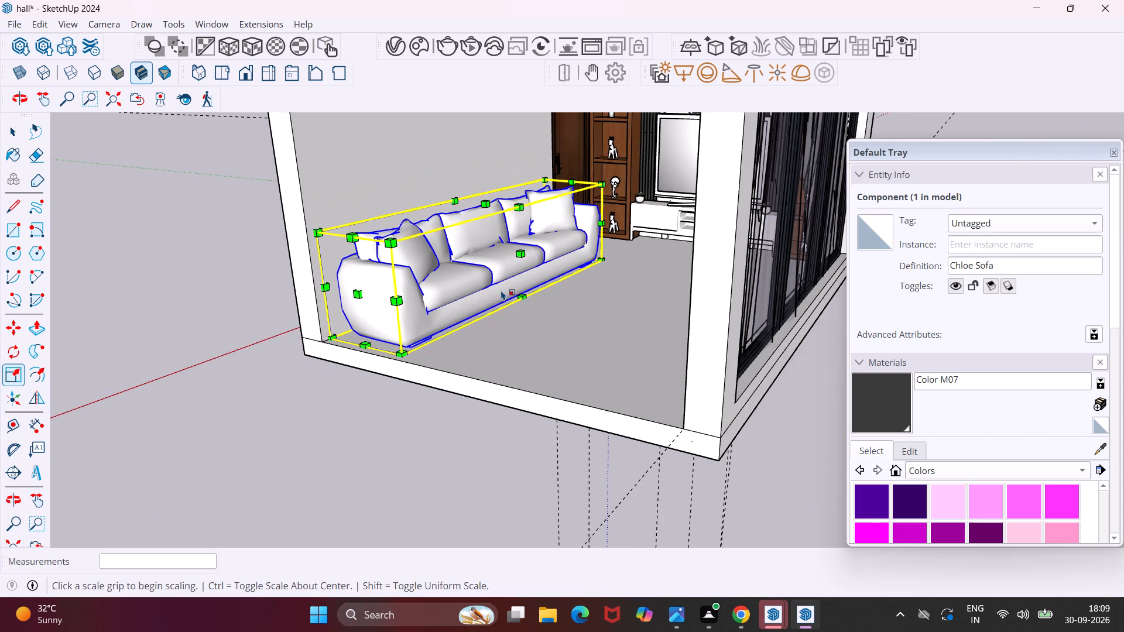
middle_drag(495, 320, 571, 318)
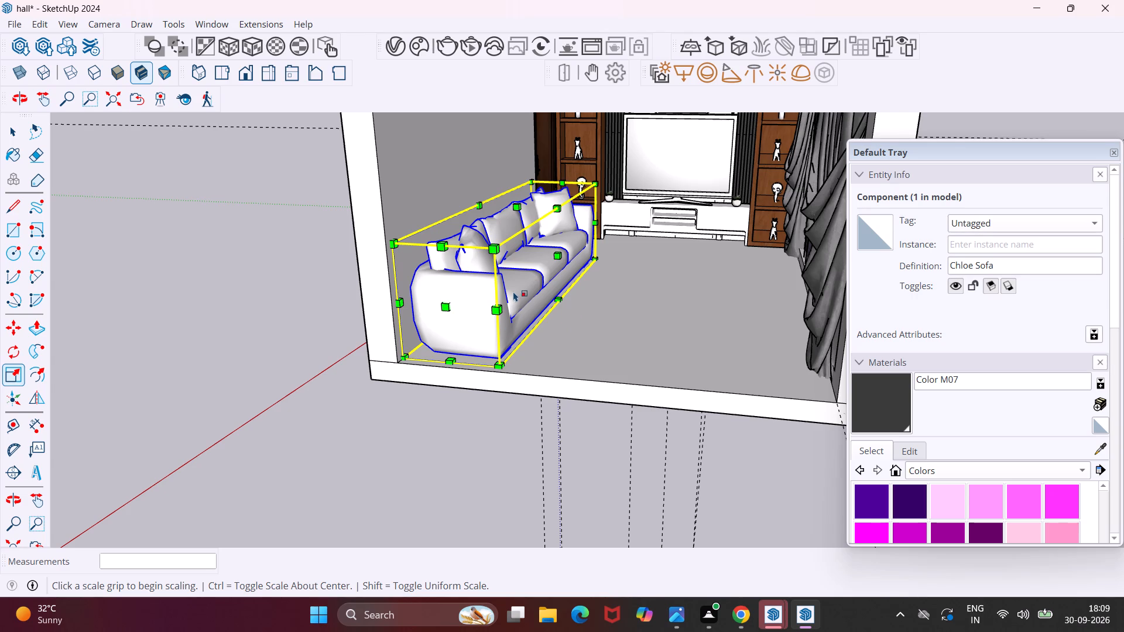
key(m)
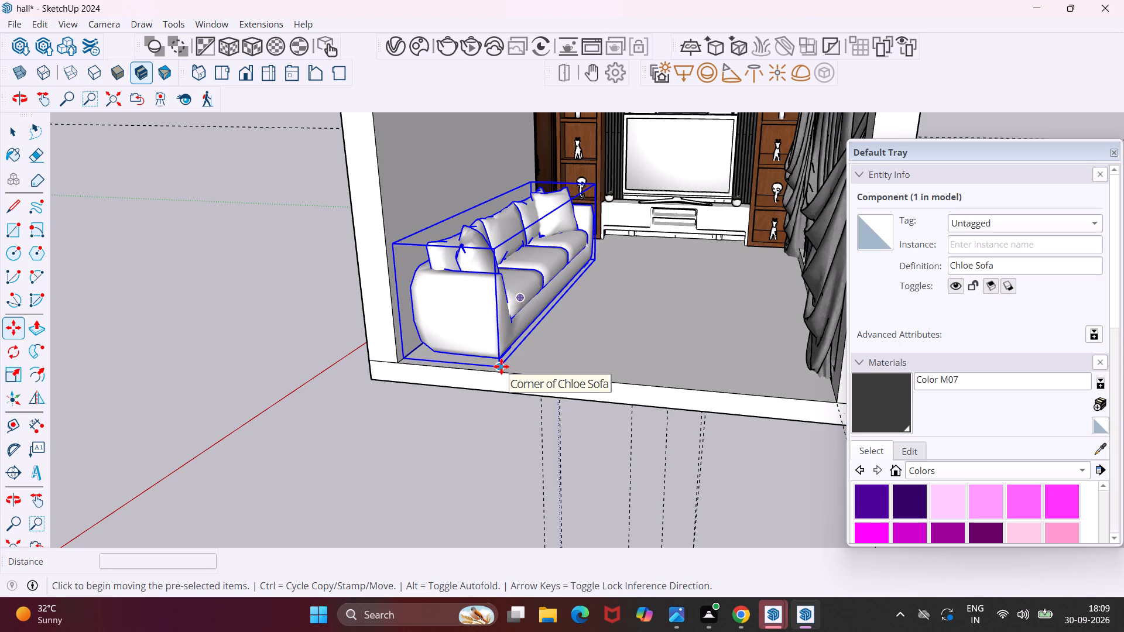
click(501, 366)
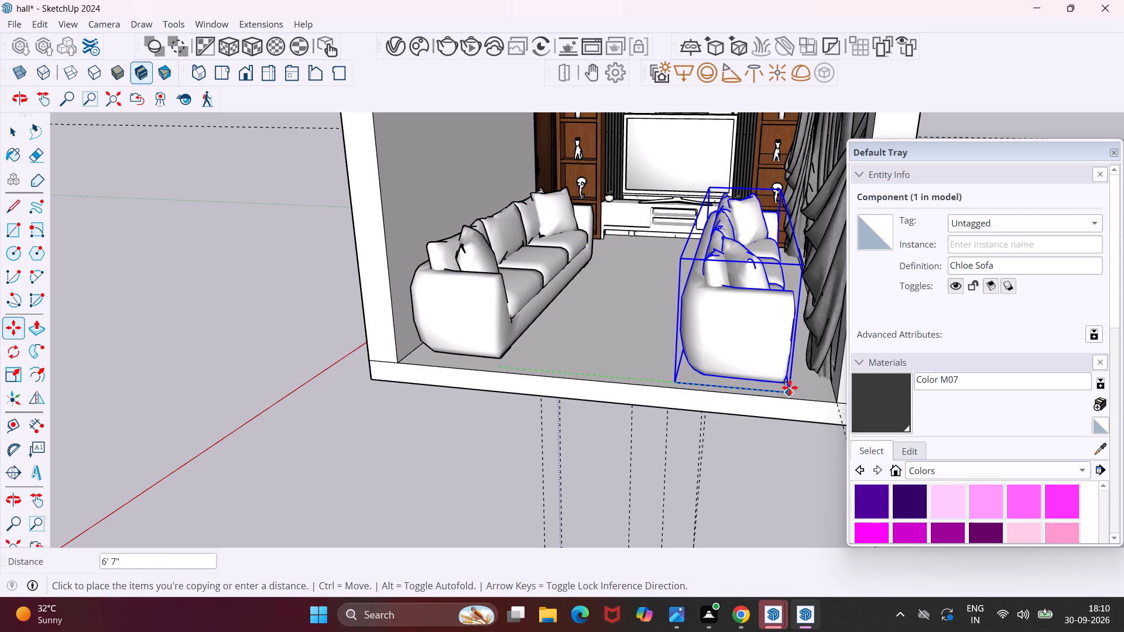
click(790, 387)
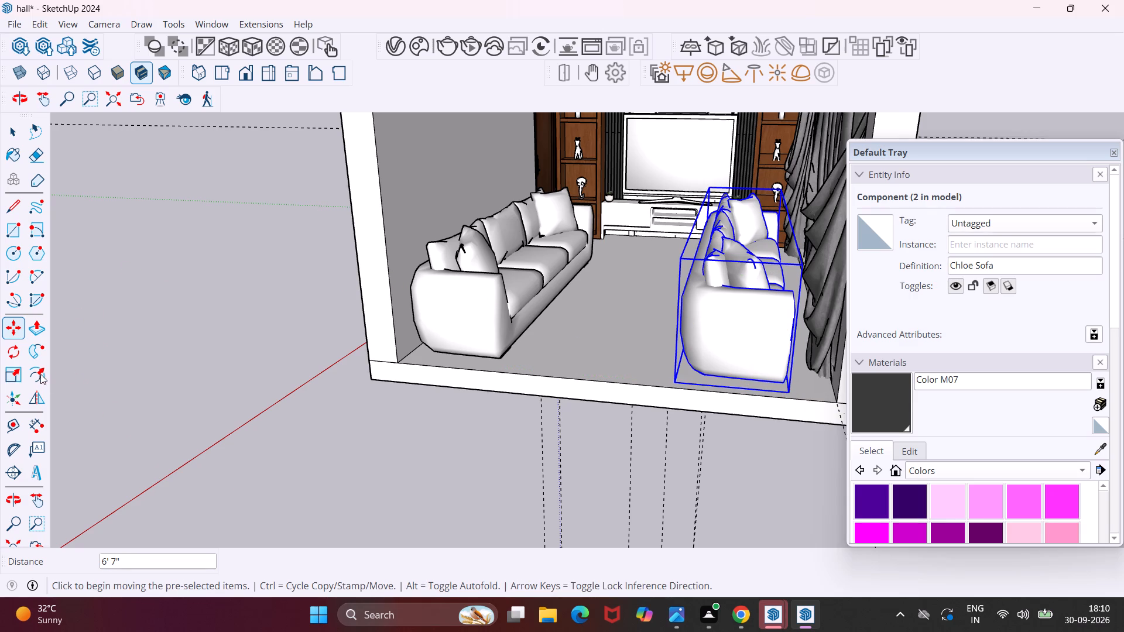
Rotate the copied sofa half a turn on the ground plane about its front lower corner so it faces the original sofa.
click(19, 355)
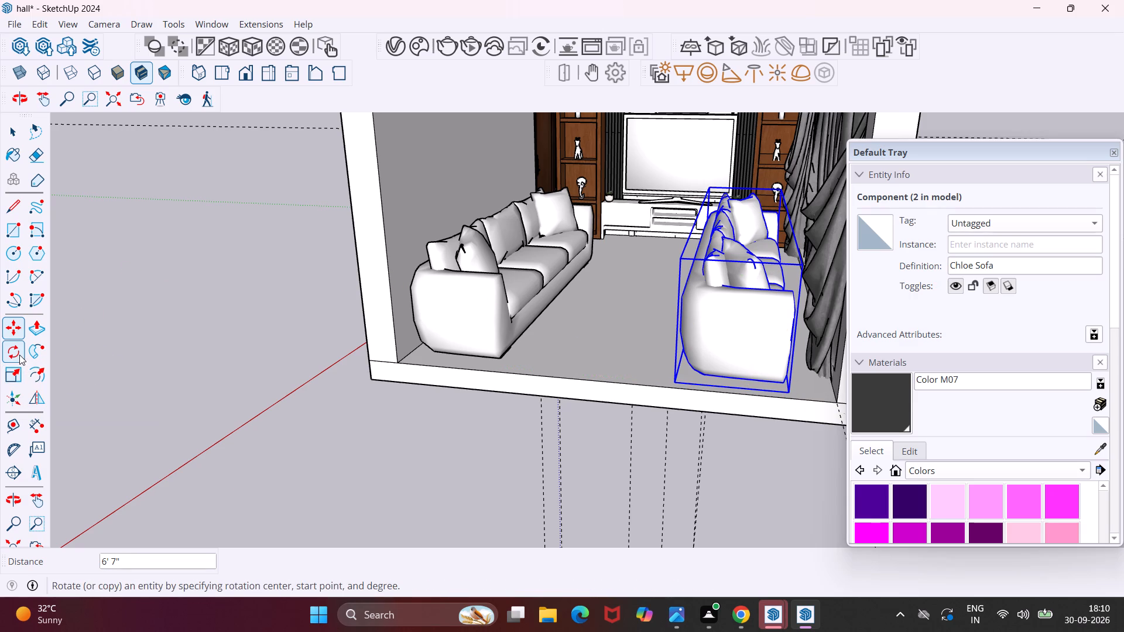
click(793, 391)
scroll(798, 452, down, 2)
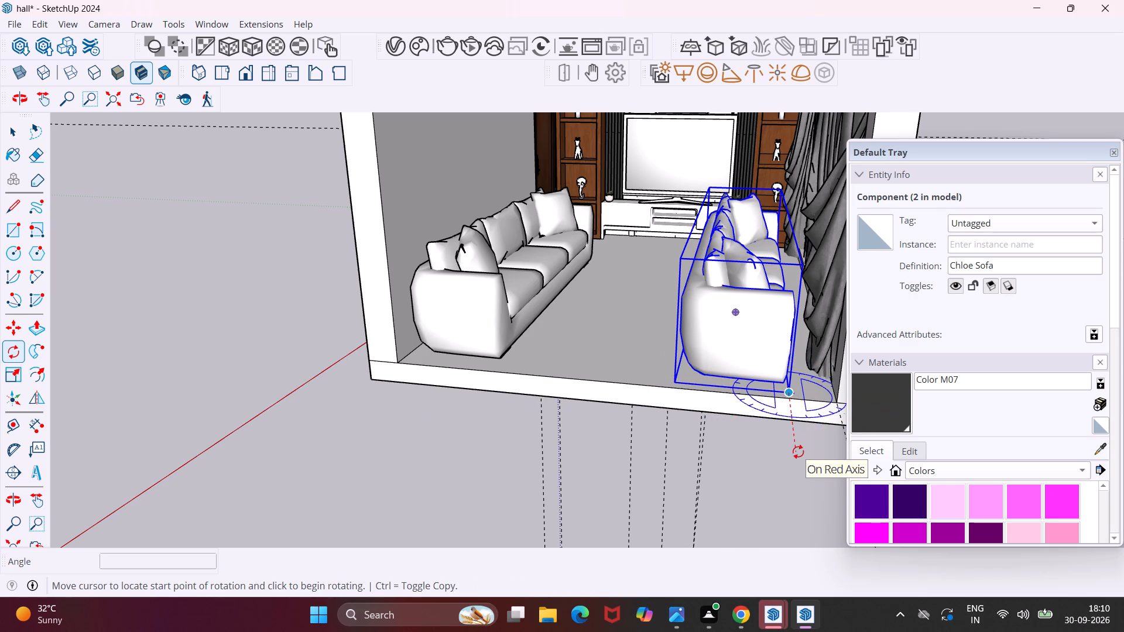
scroll(798, 452, down, 2)
click(796, 462)
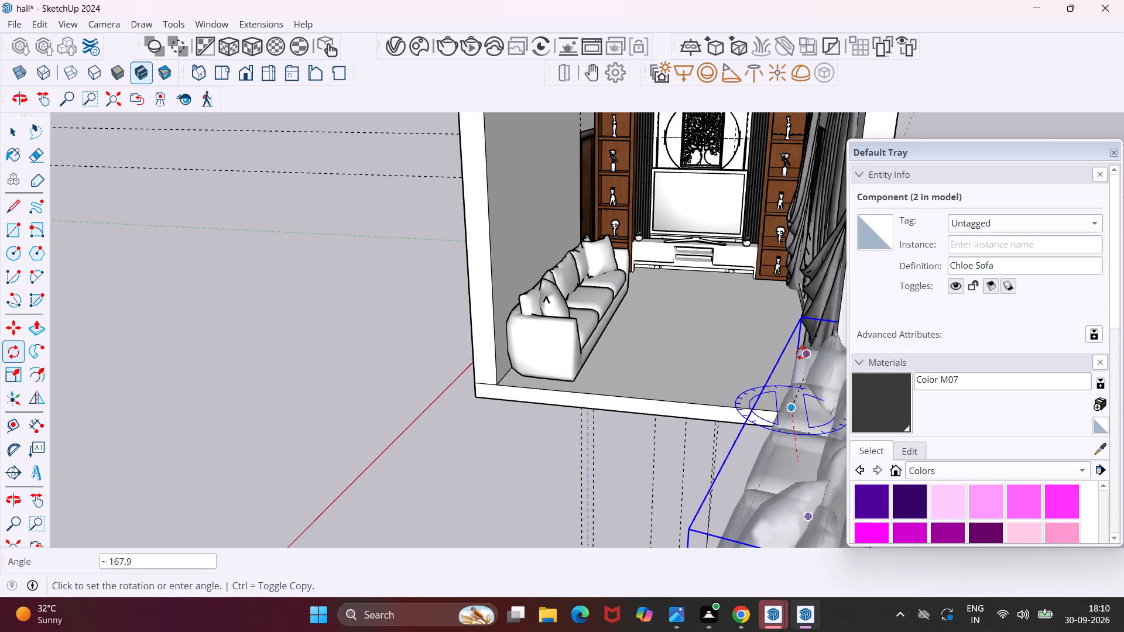
click(787, 344)
Move the rotated sofa about 12' 11/16" along the red axis into the hall beside the curtained window.
scroll(780, 331, down, 5)
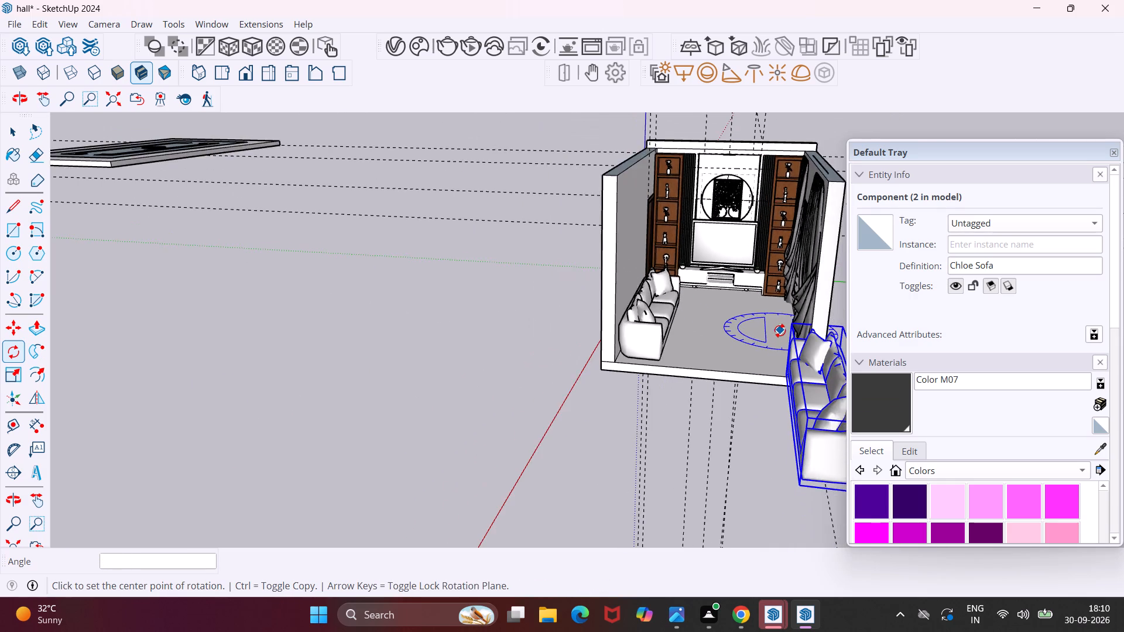
scroll(778, 330, down, 3)
middle_drag(712, 439, 823, 462)
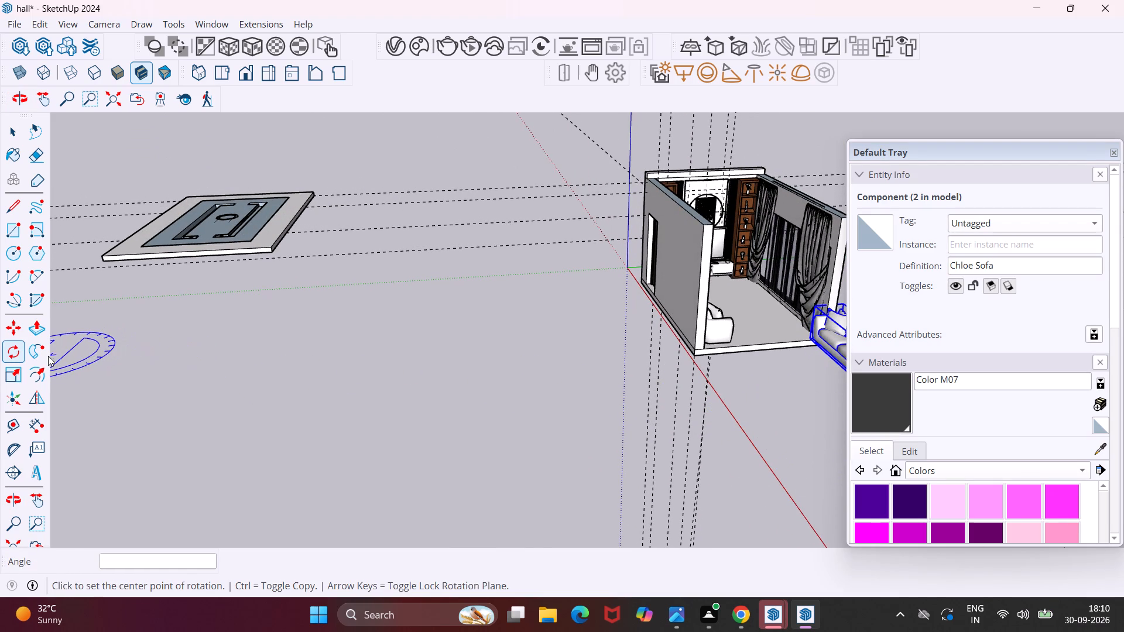
click(18, 325)
scroll(397, 361, down, 5)
scroll(705, 393, up, 2)
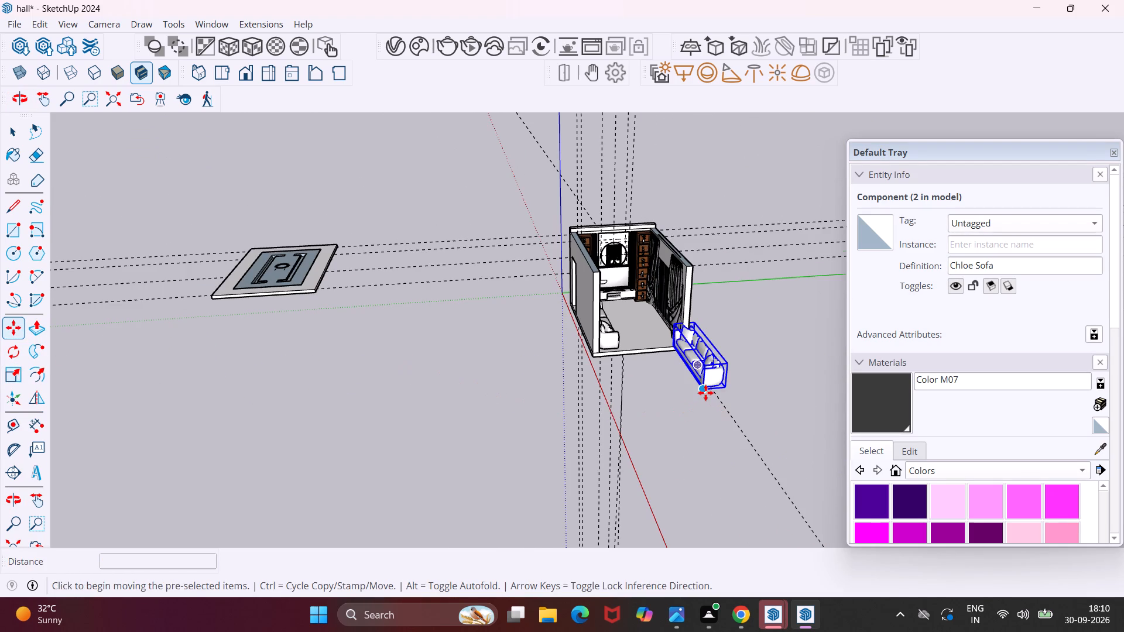
scroll(705, 393, up, 17)
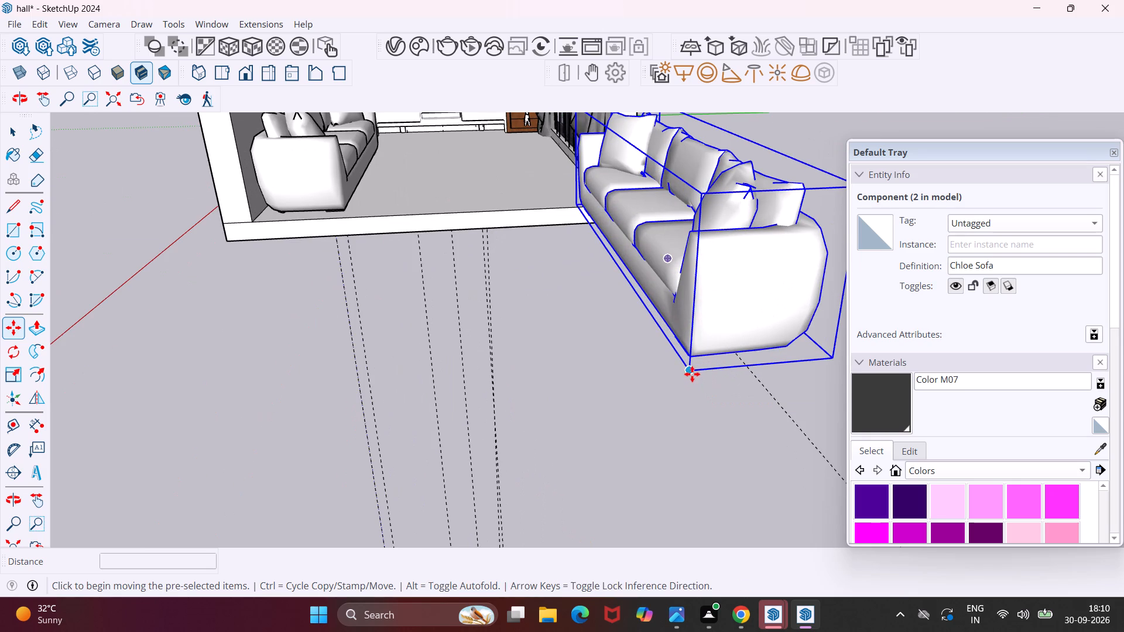
click(692, 371)
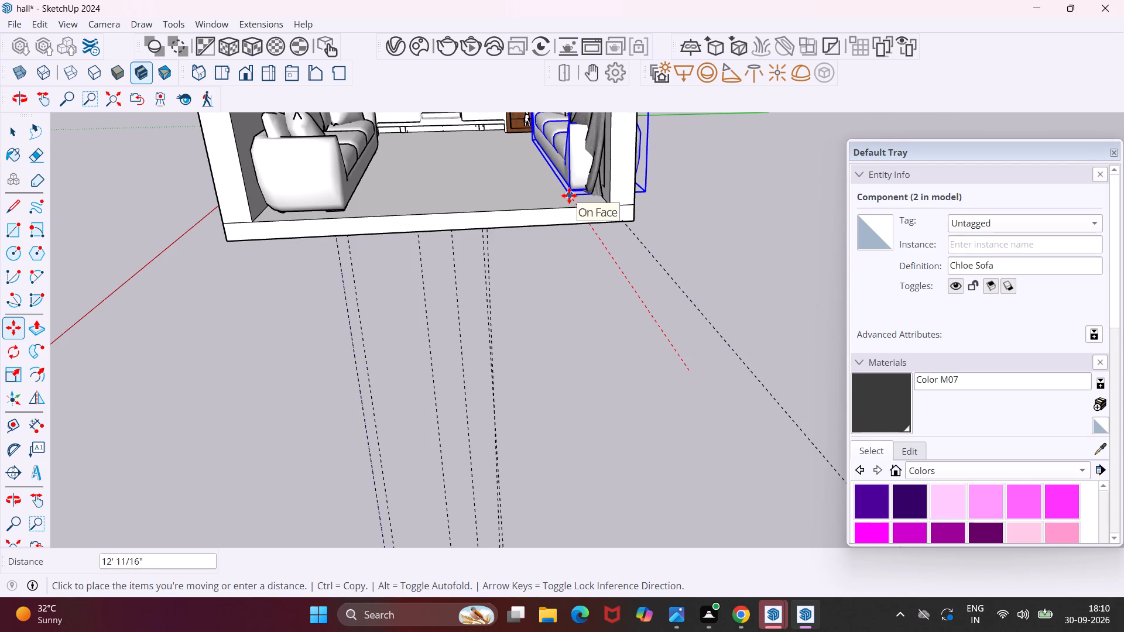
click(569, 195)
Shift the second sofa about 2' 3 1/4" away from the curtains, with its front corner near the hall floor's open edge.
click(569, 195)
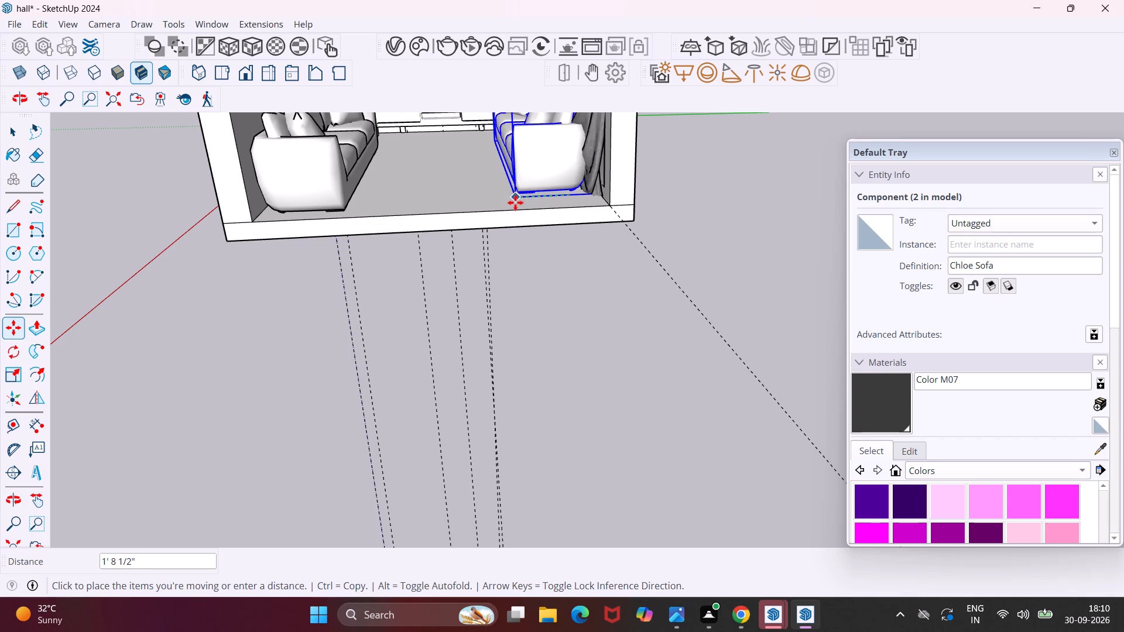
scroll(510, 209, up, 4)
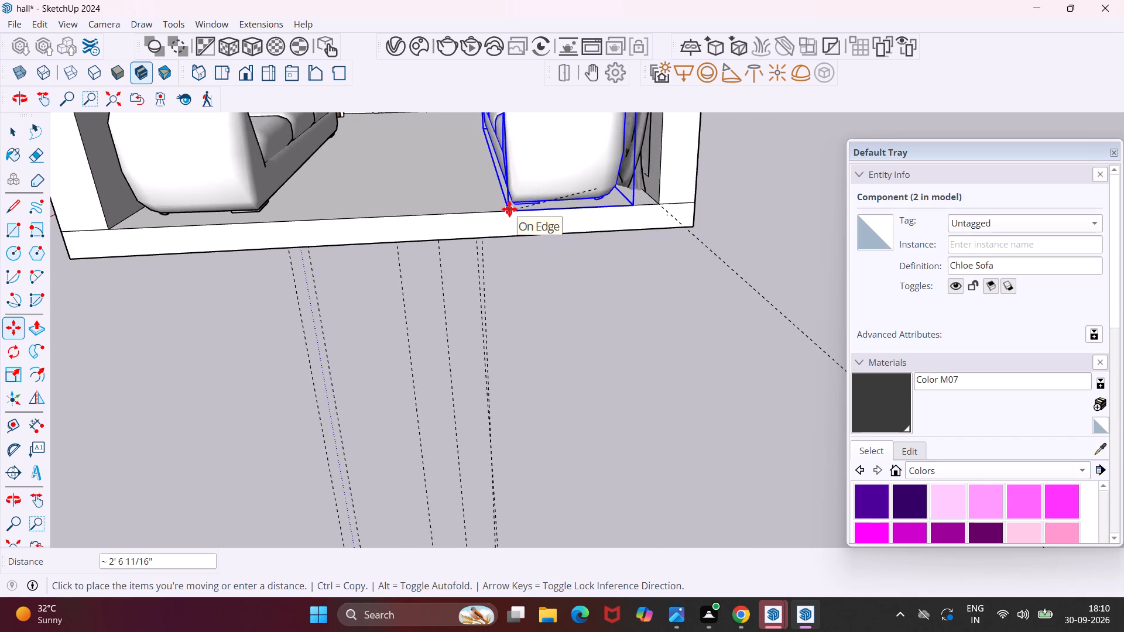
scroll(509, 209, up, 4)
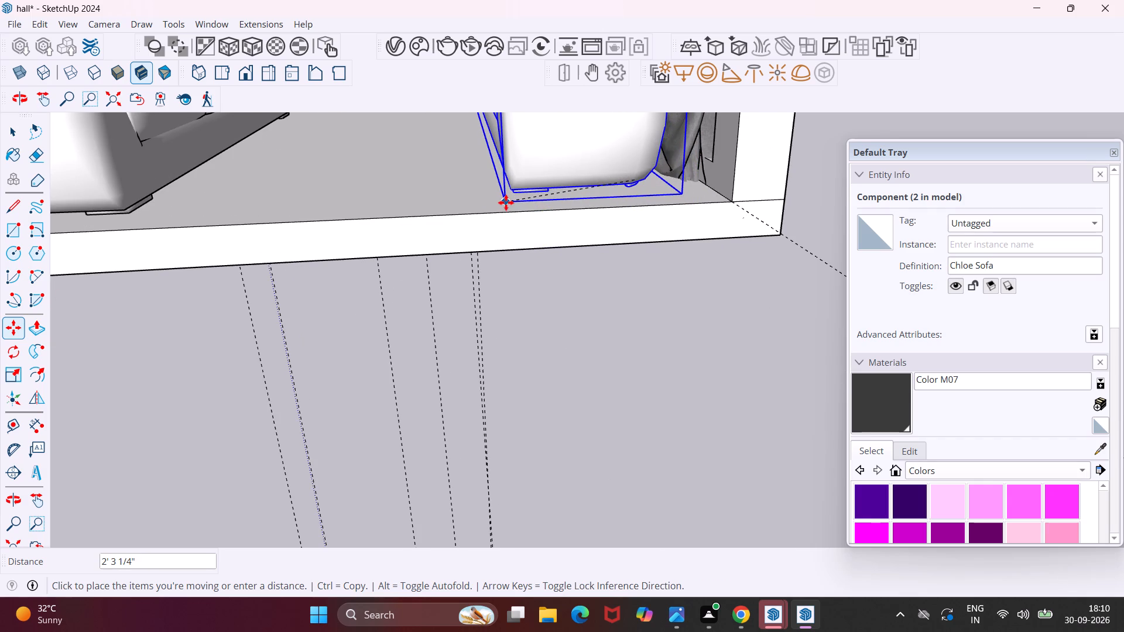
click(505, 202)
Move the second sofa by its front lower corner about 3 5/16" further from the curtains across the floor.
scroll(429, 179, down, 4)
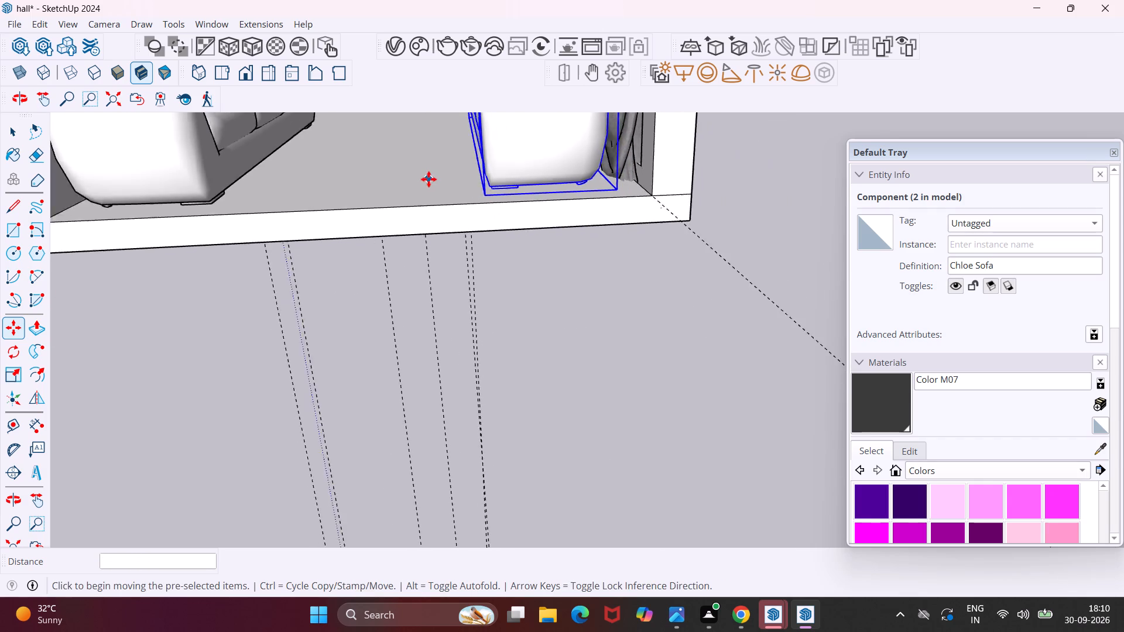
scroll(429, 179, down, 7)
middle_drag(489, 150, 594, 219)
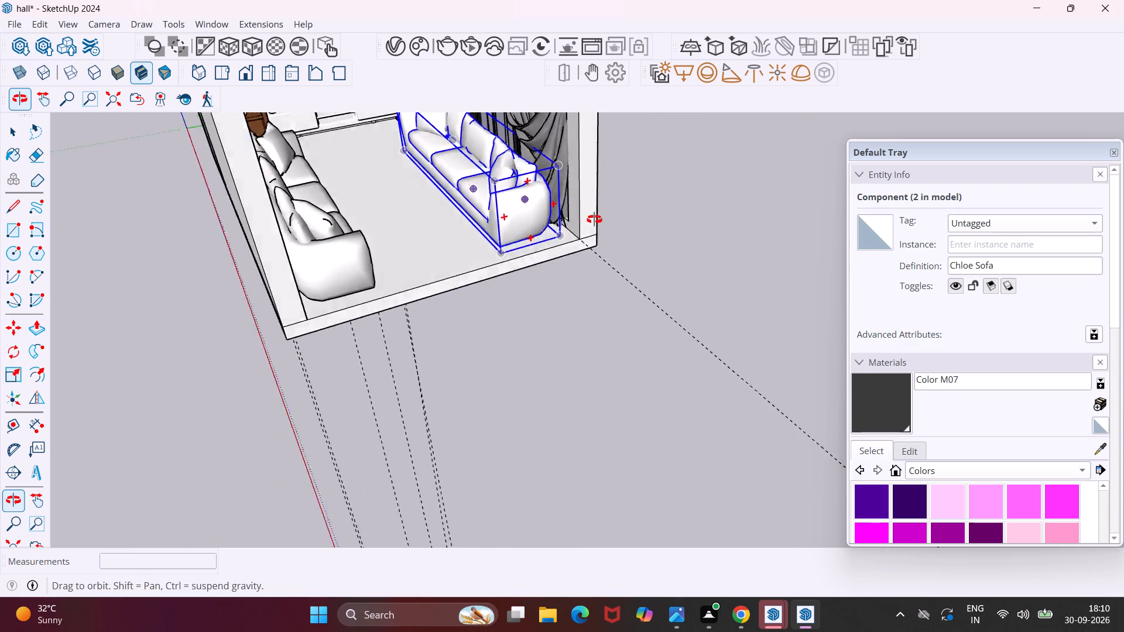
middle_drag(594, 219, 522, 291)
scroll(468, 311, up, 7)
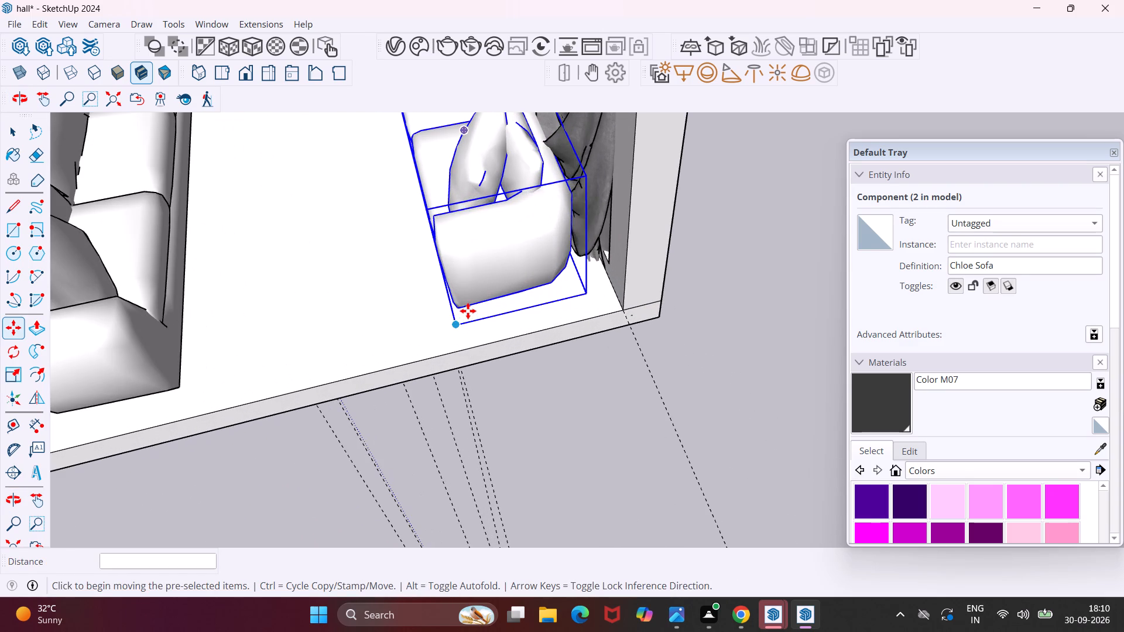
click(456, 323)
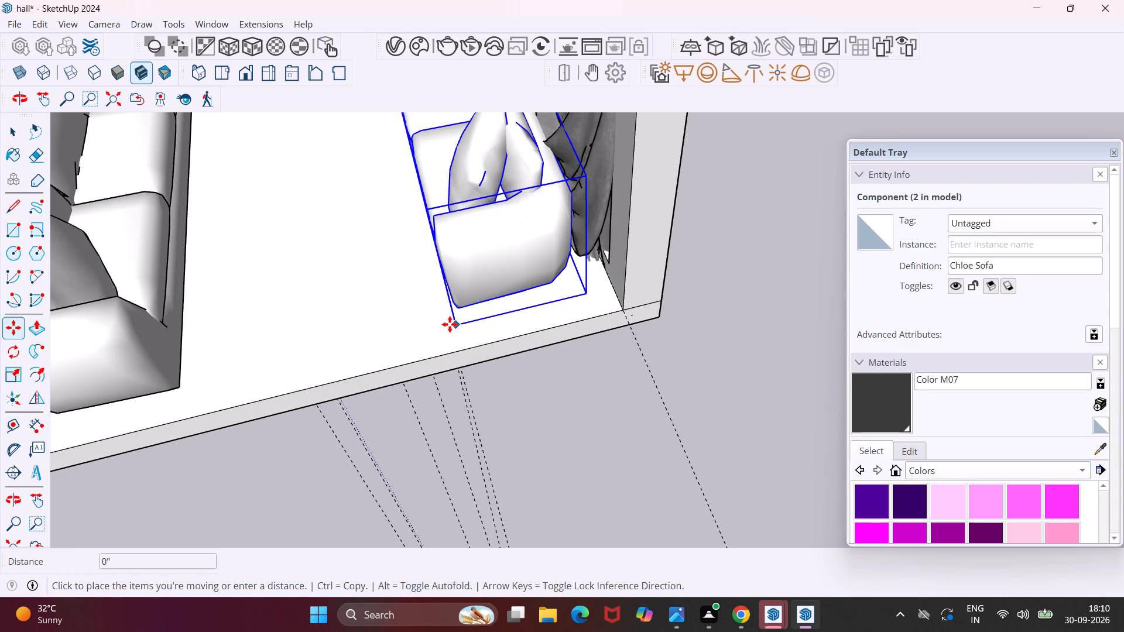
click(454, 325)
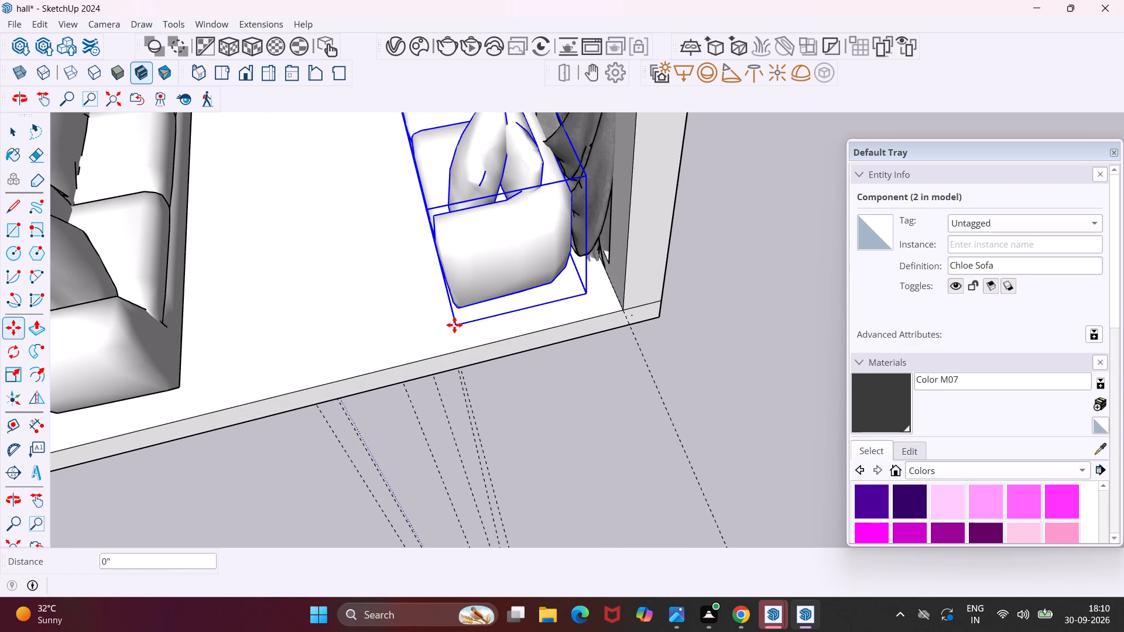
click(454, 324)
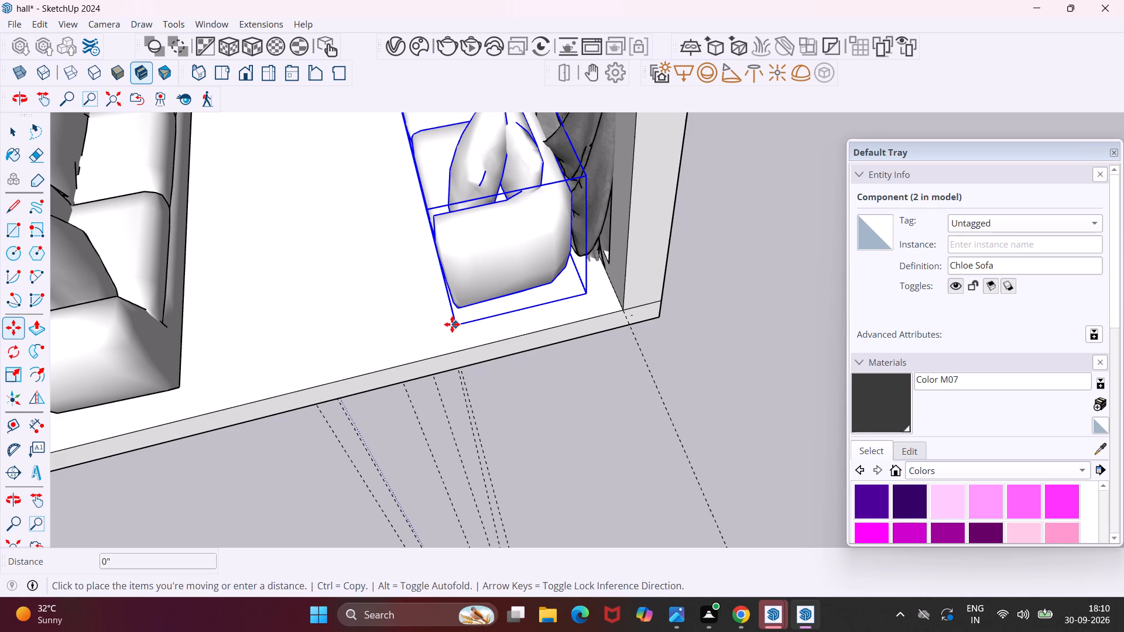
click(456, 323)
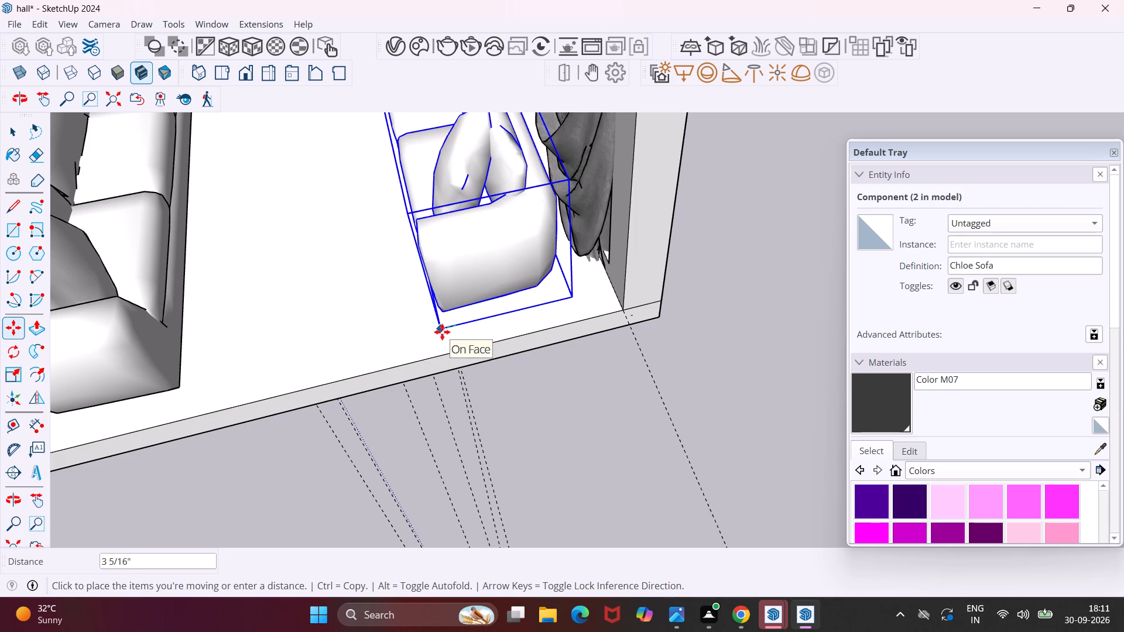
click(443, 332)
Deselect the sofa and examine the arrangement of the two facing sofas from the hall's open end.
middle_drag(446, 301, 433, 269)
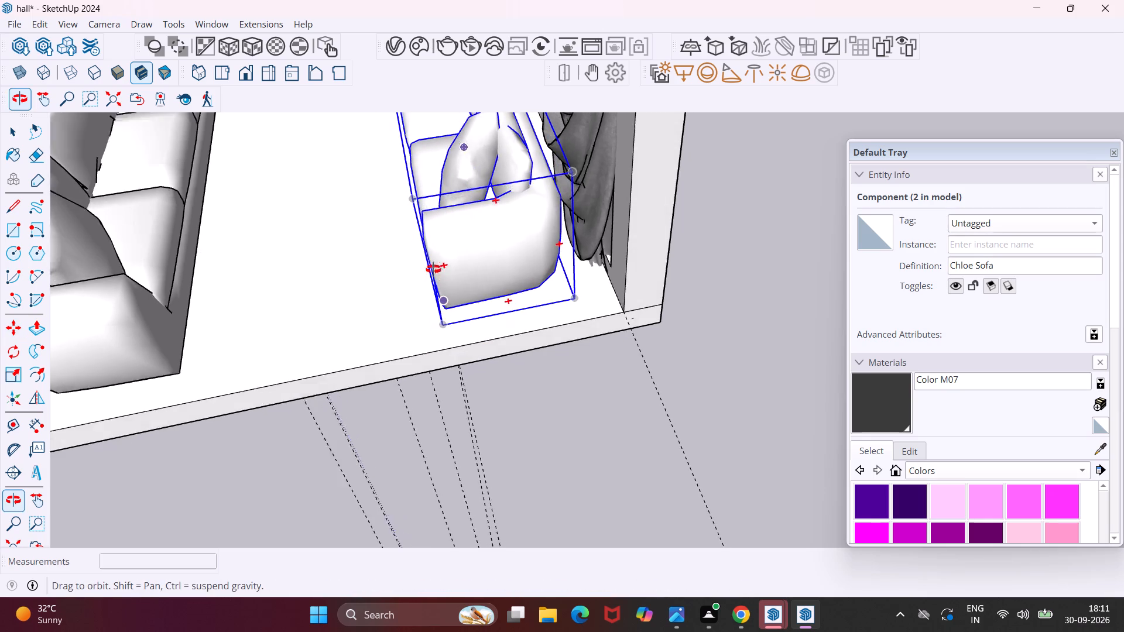
middle_drag(433, 269, 430, 225)
scroll(430, 224, down, 10)
middle_drag(431, 225, 433, 169)
key(Escape)
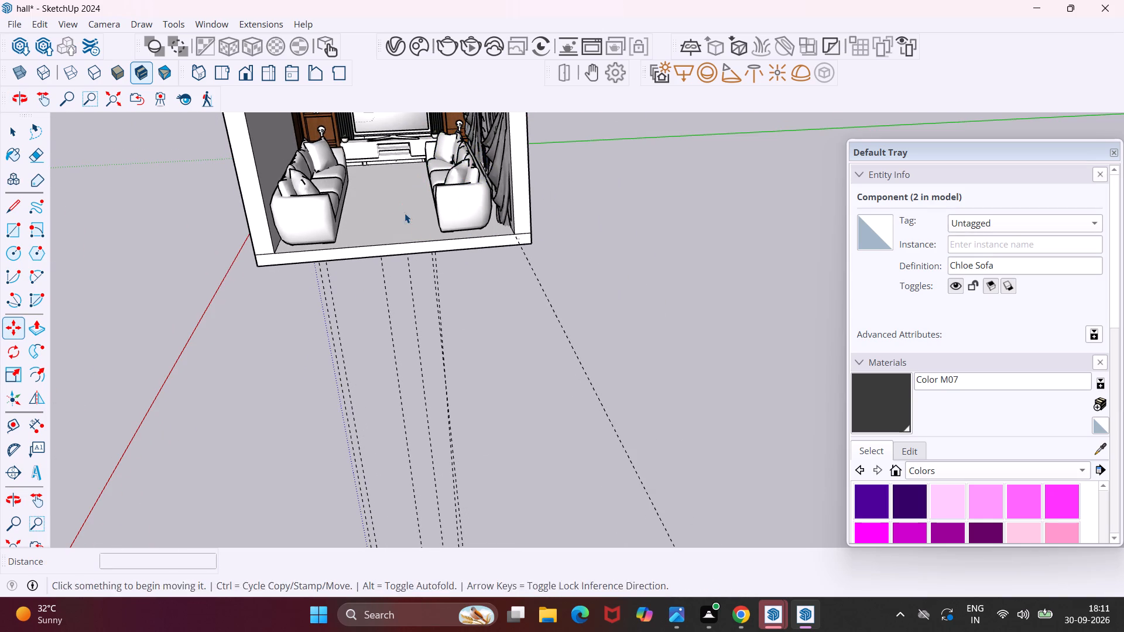
key(space)
middle_drag(395, 212, 436, 192)
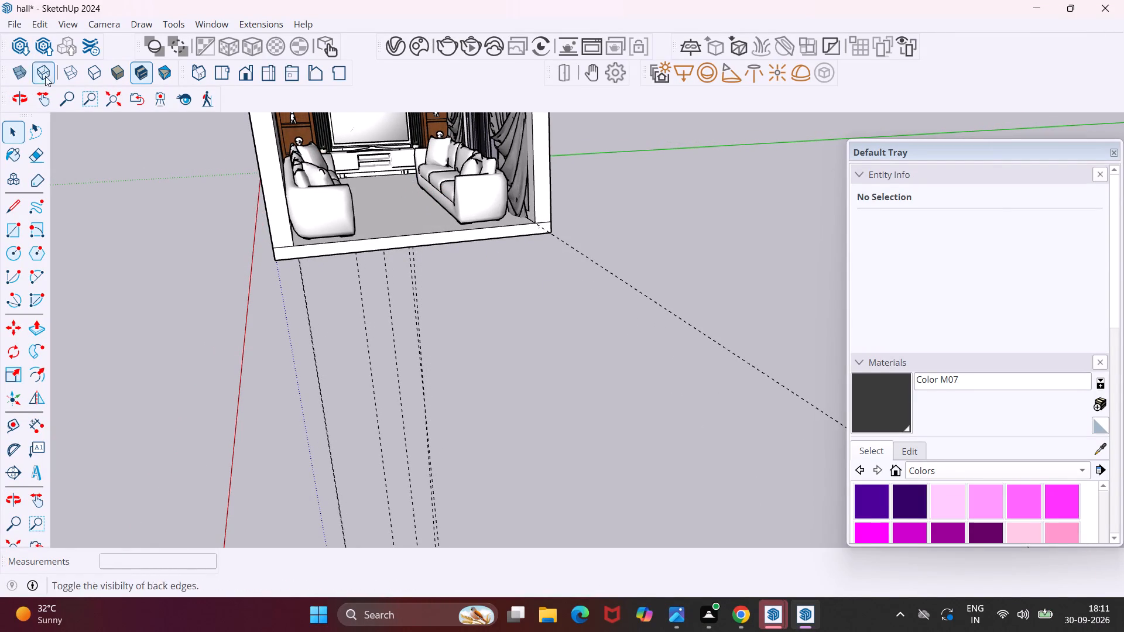
click(45, 108)
drag(145, 255, 99, 431)
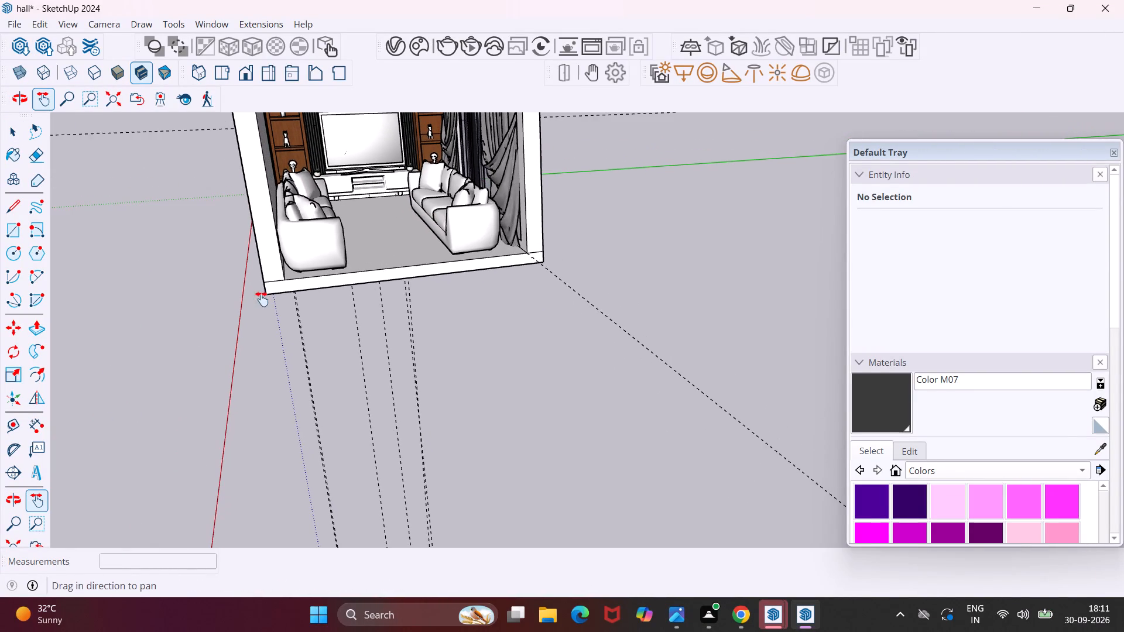
Examine the furnished hall from its open end, including the blank side wall behind the first sofa.
drag(262, 299, 189, 457)
scroll(308, 313, down, 2)
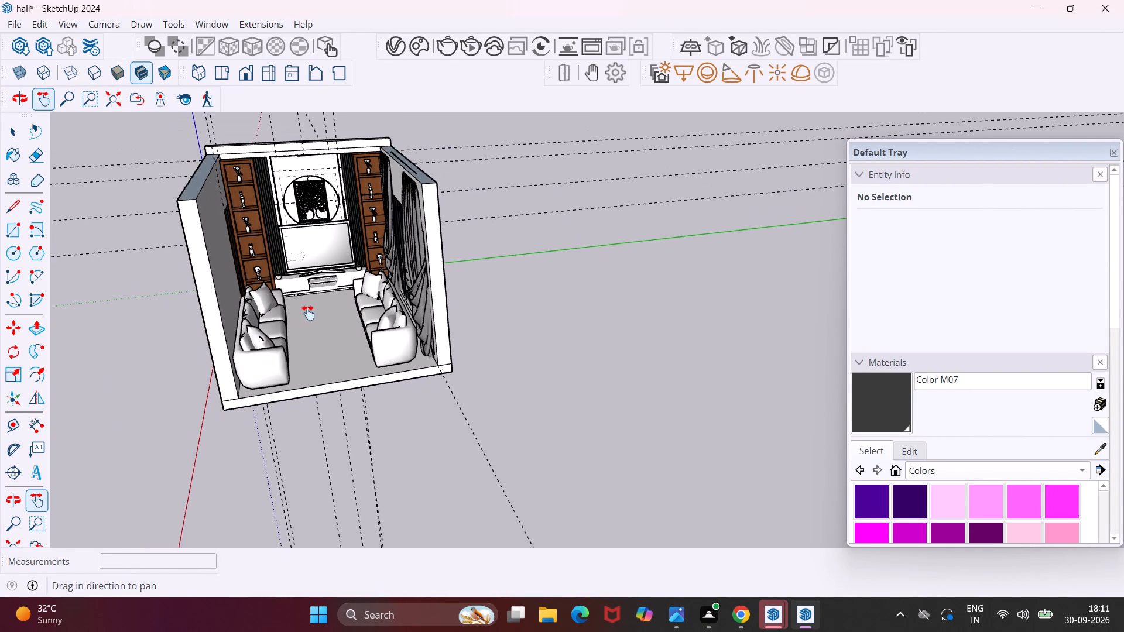
scroll(308, 313, down, 1)
key(Escape)
key(space)
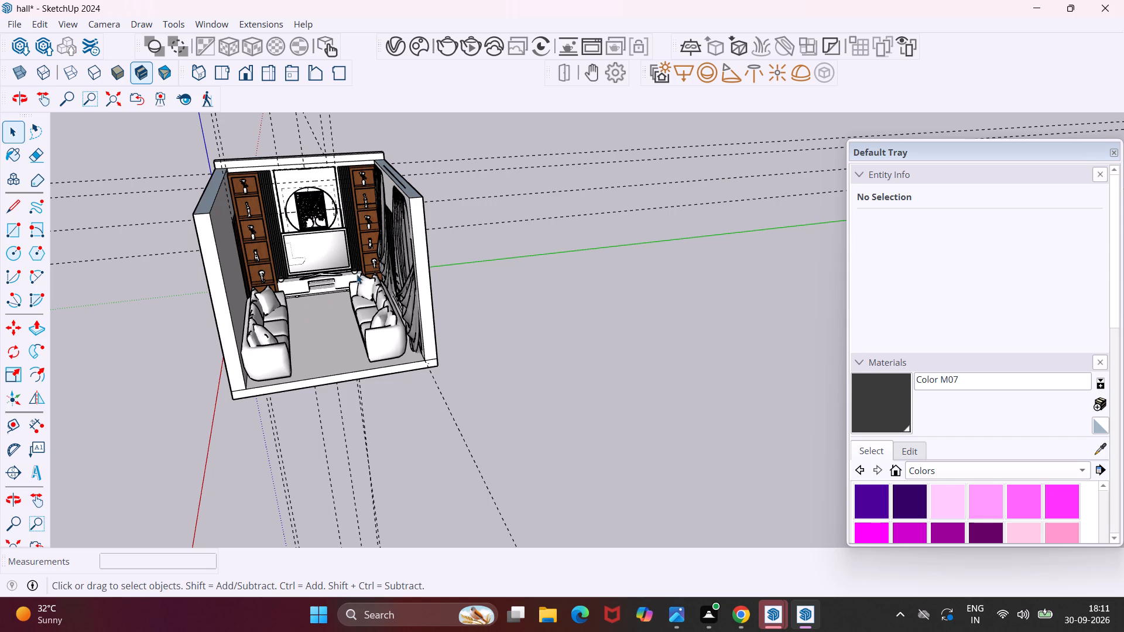
middle_drag(250, 264, 217, 263)
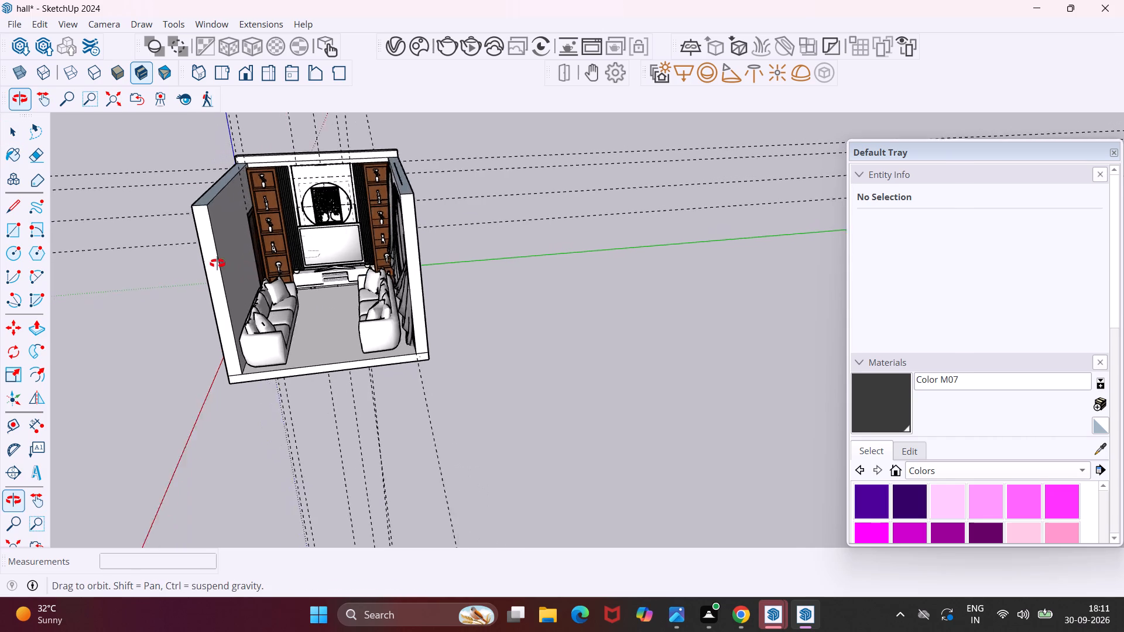
middle_drag(217, 263, 167, 263)
scroll(268, 231, up, 3)
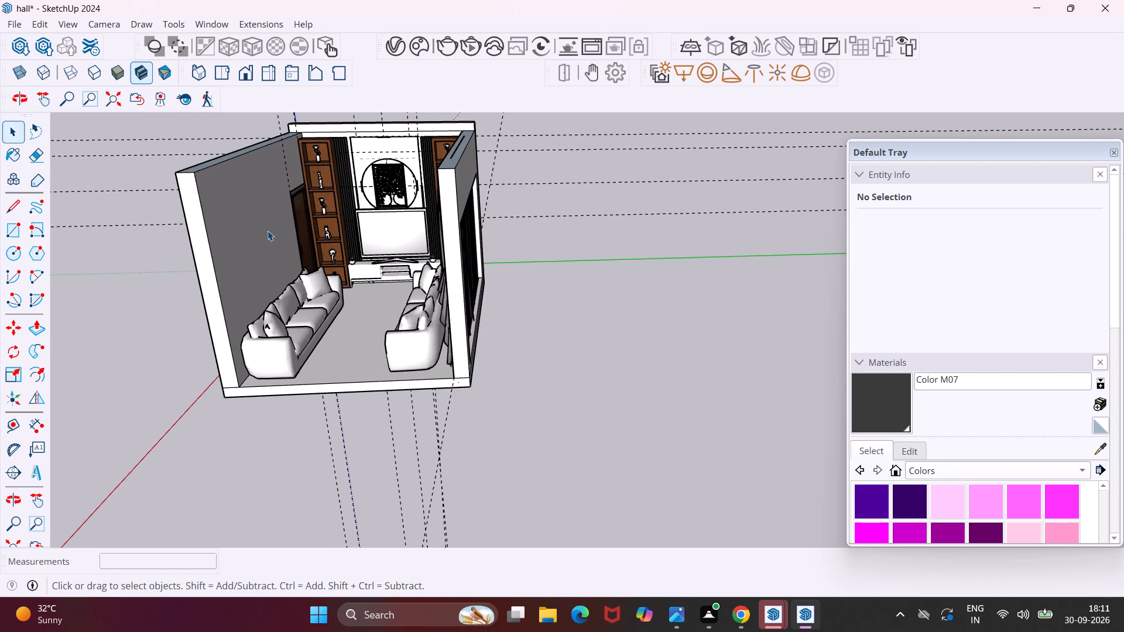
middle_drag(268, 231, 221, 231)
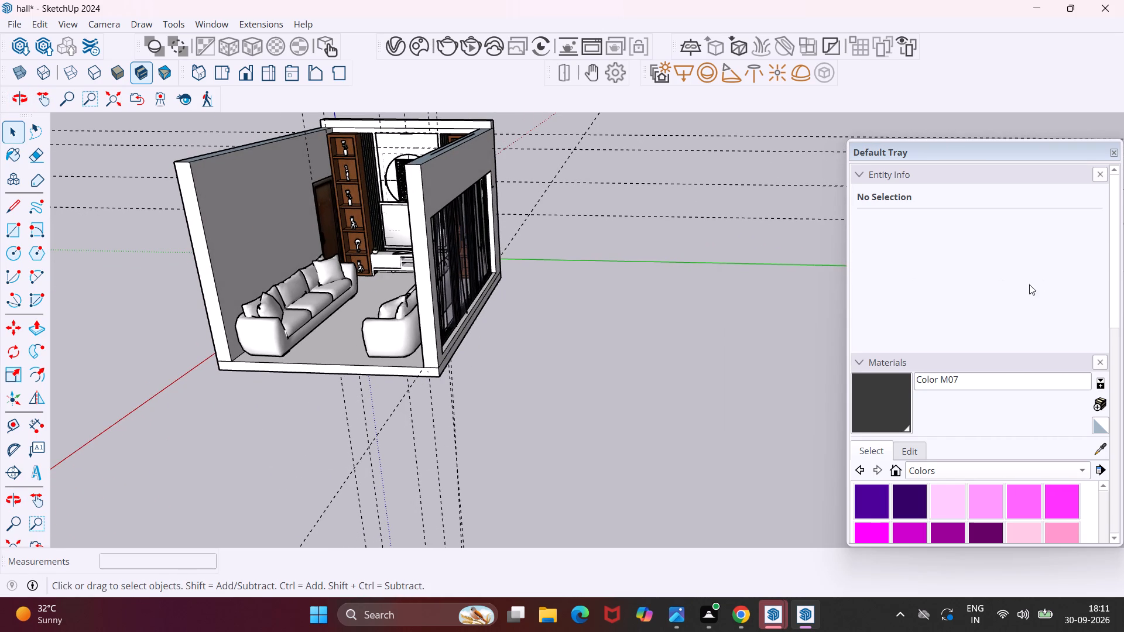
Draw a rectangle about 3' 5 5/8" by 4' 4 7/16" on the blank side wall above the sofa, near the door.
click(8, 232)
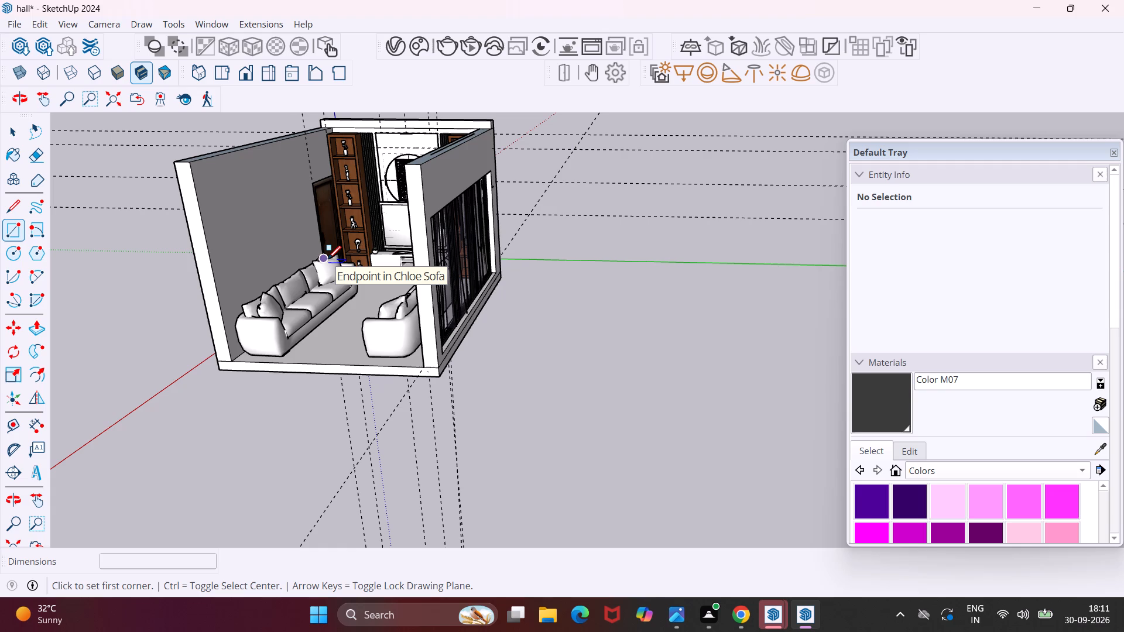
scroll(310, 251, up, 8)
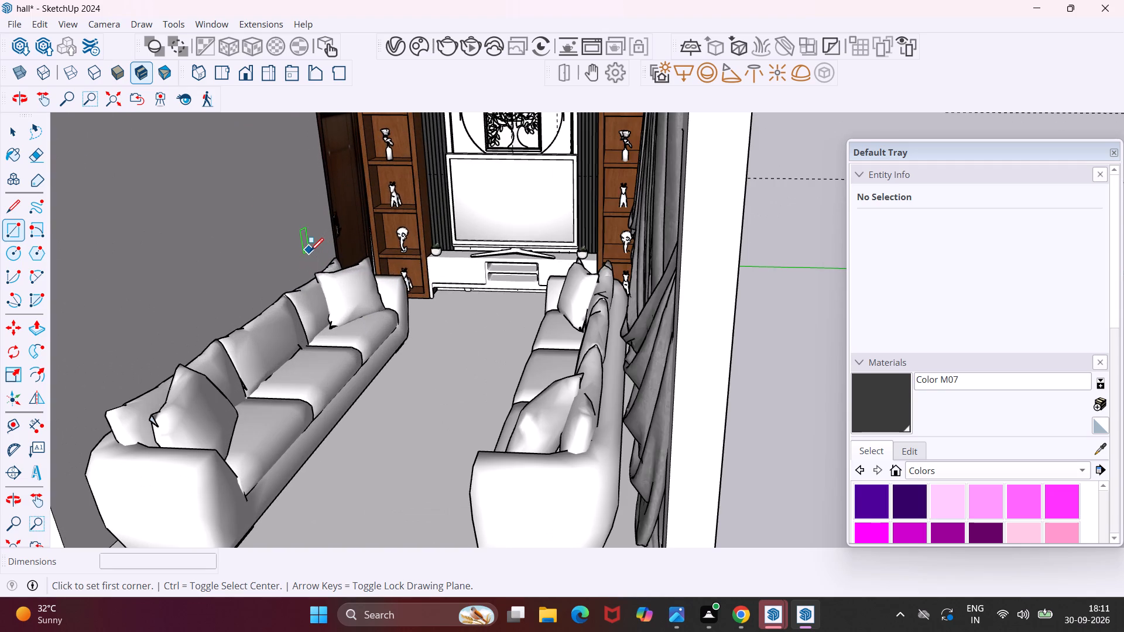
click(327, 247)
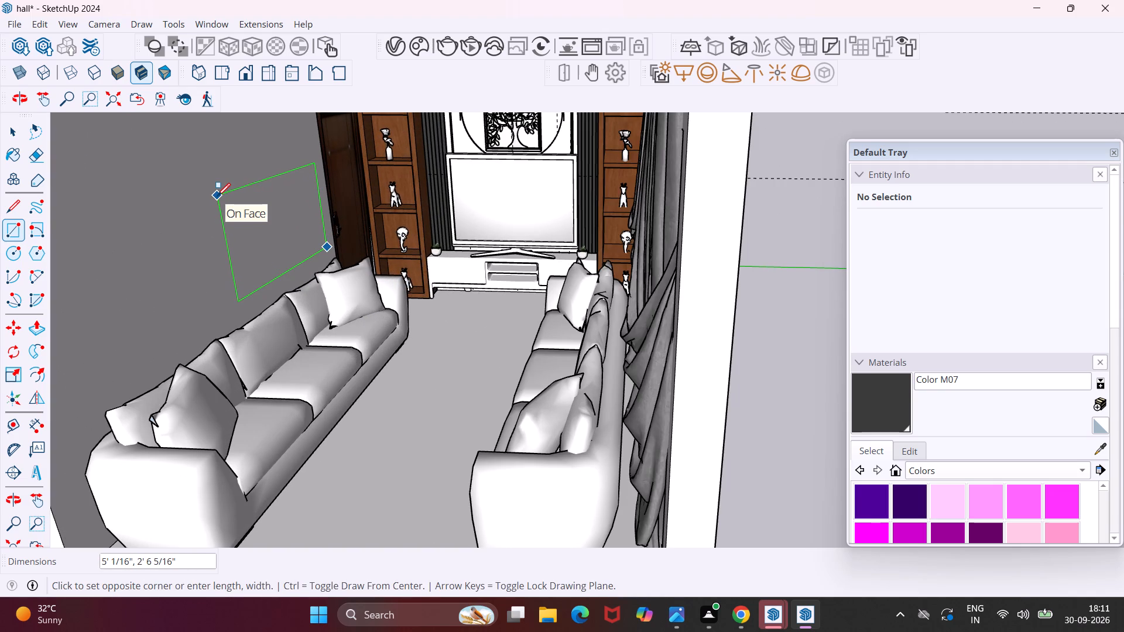
key(Escape)
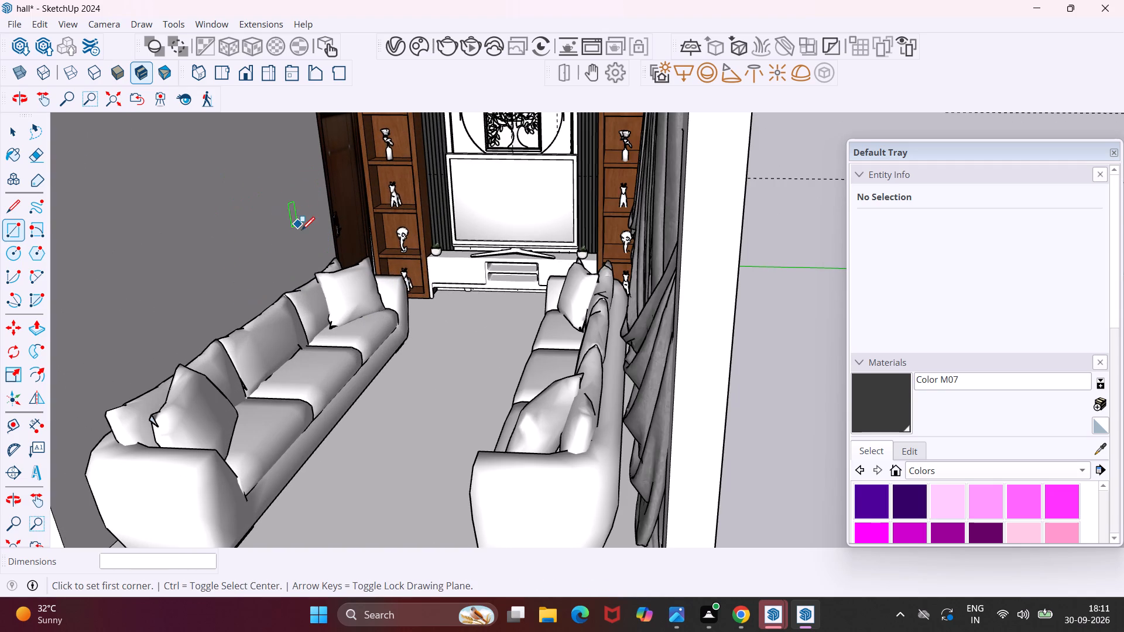
click(292, 211)
scroll(263, 197, down, 4)
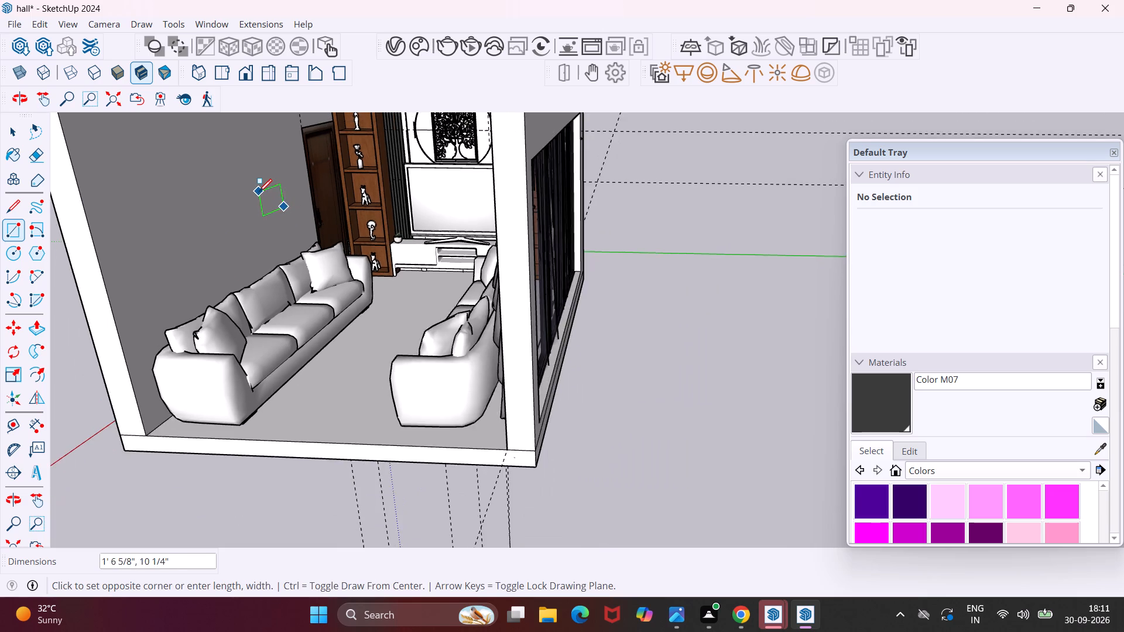
scroll(259, 191, down, 4)
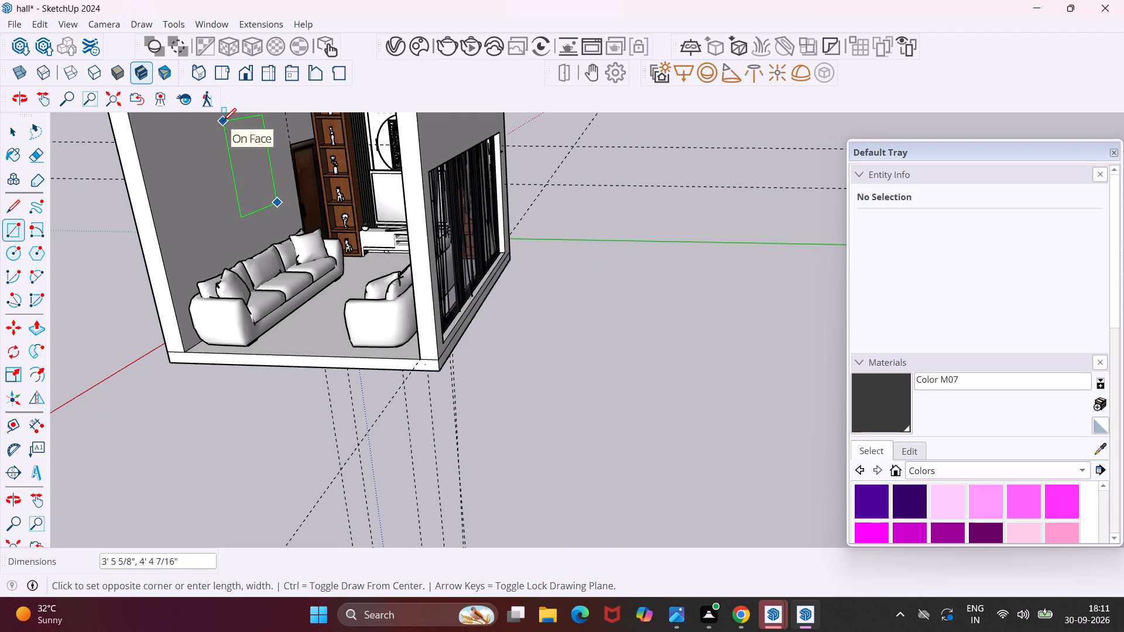
click(223, 121)
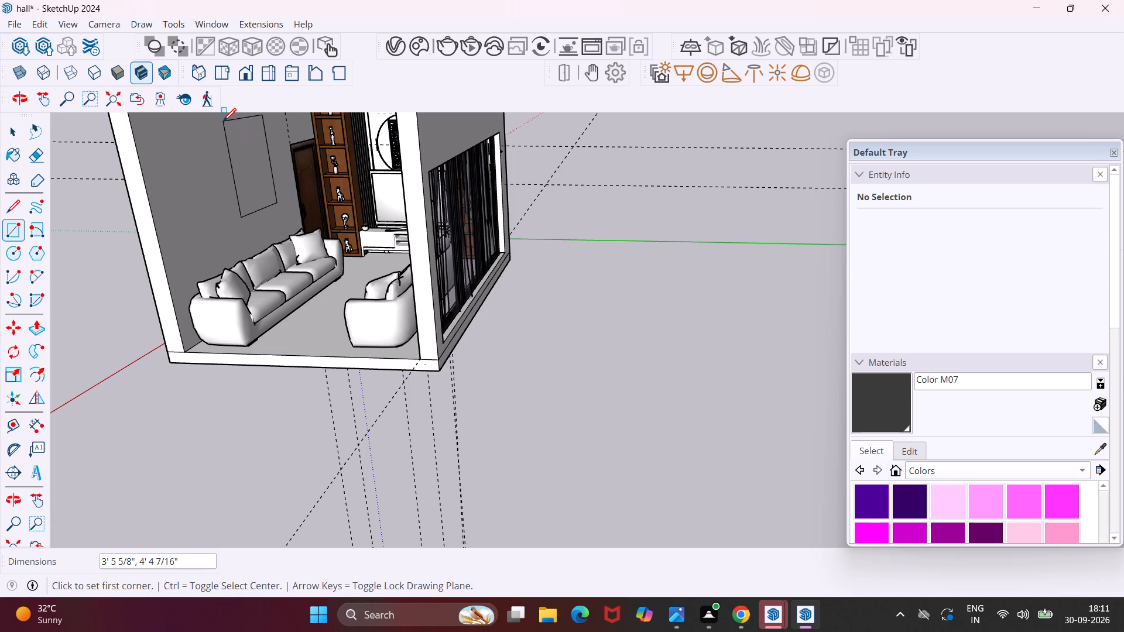
key(Escape)
key(space)
Push/Pull the wall rectangle about 1 1/16" out into the room as a raised panel.
click(237, 149)
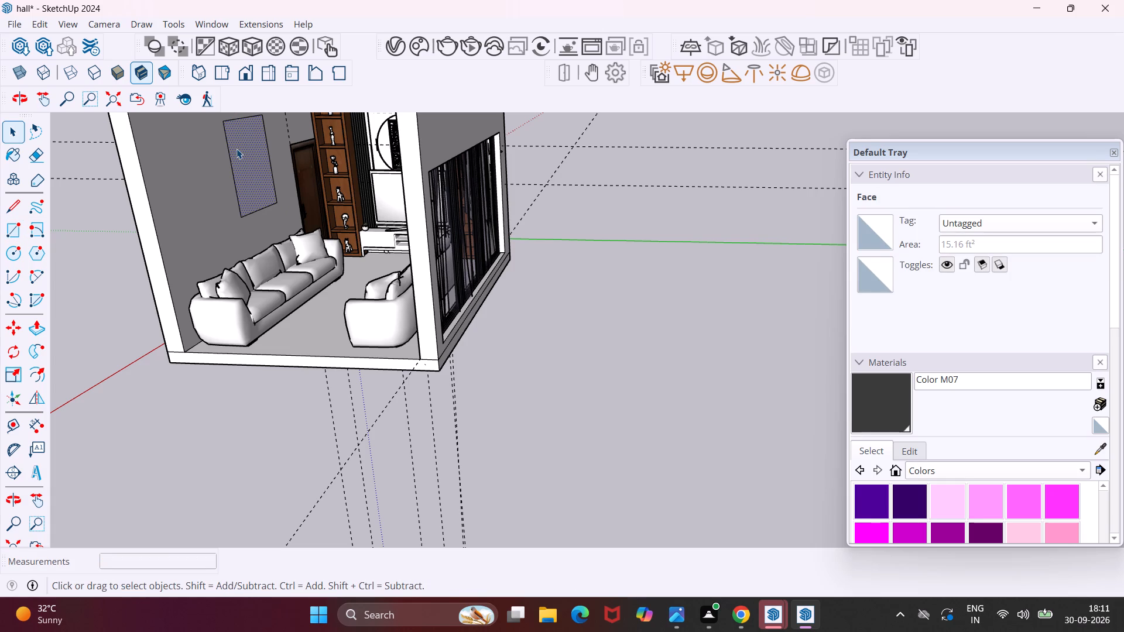
key(p)
click(237, 149)
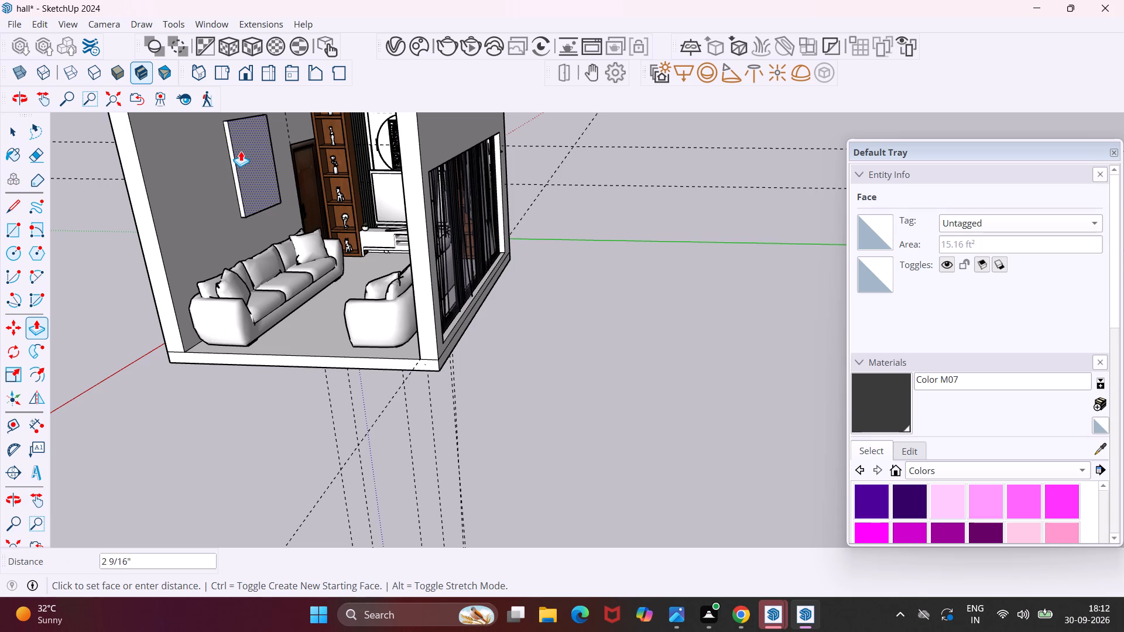
scroll(241, 151, up, 6)
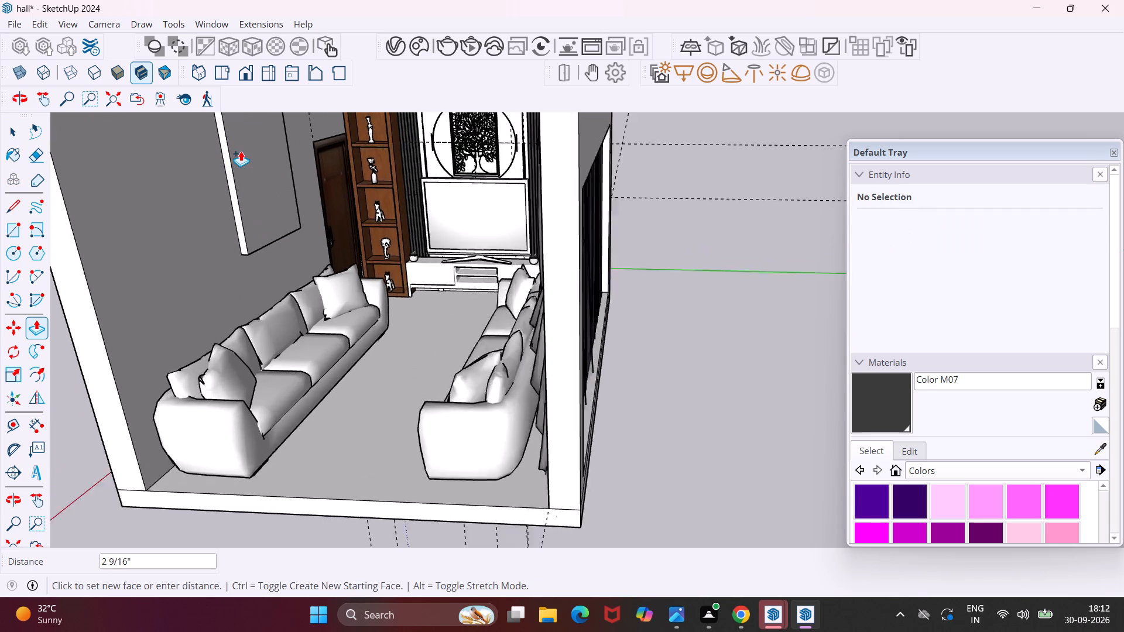
scroll(241, 151, up, 7)
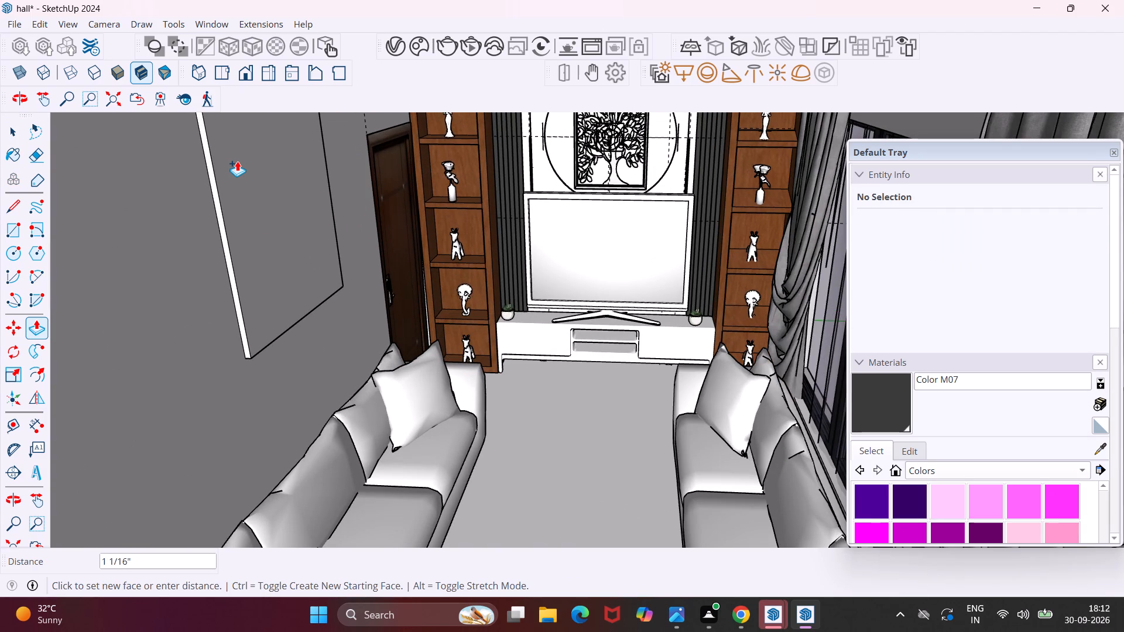
click(237, 161)
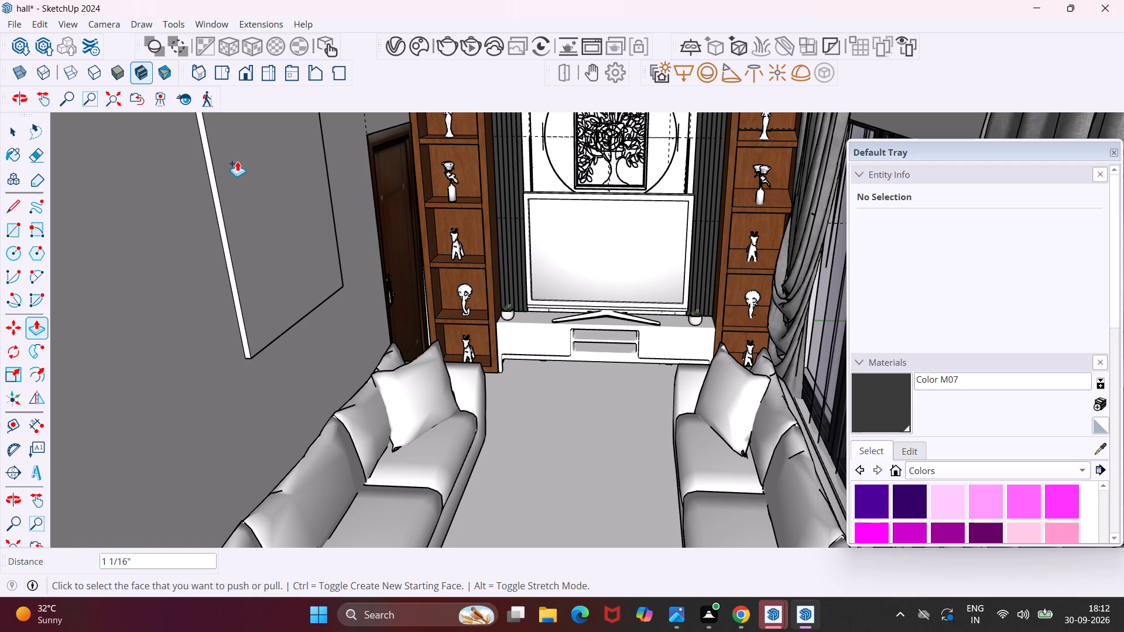
key(Escape)
key(space)
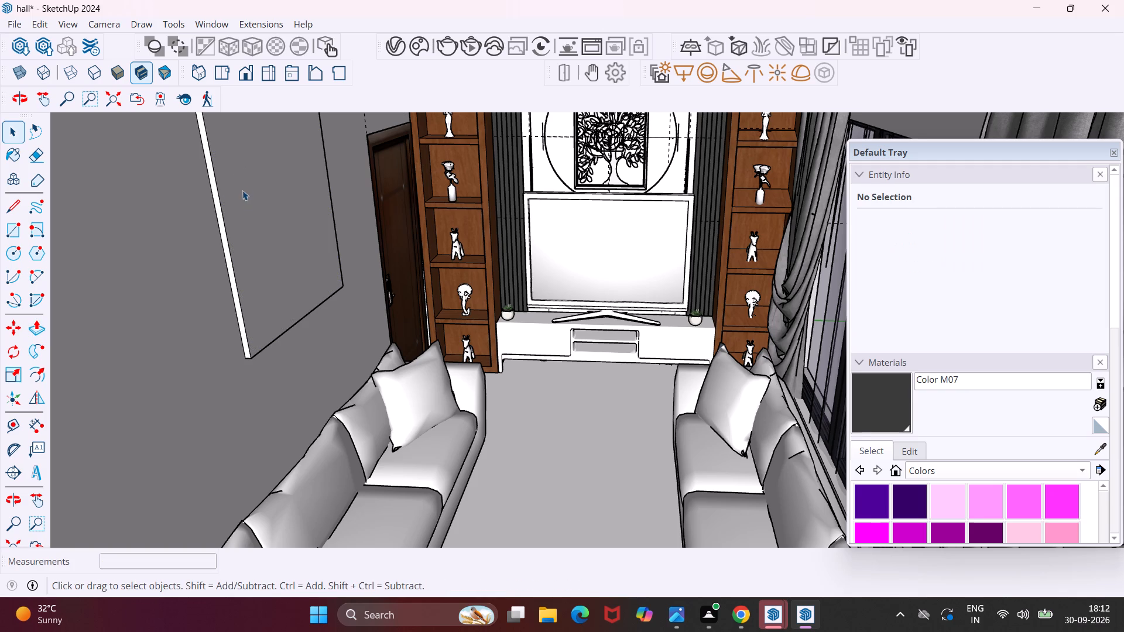
Offset the raised panel's front face outline inward by about 2 1/2" for a frame border.
click(232, 229)
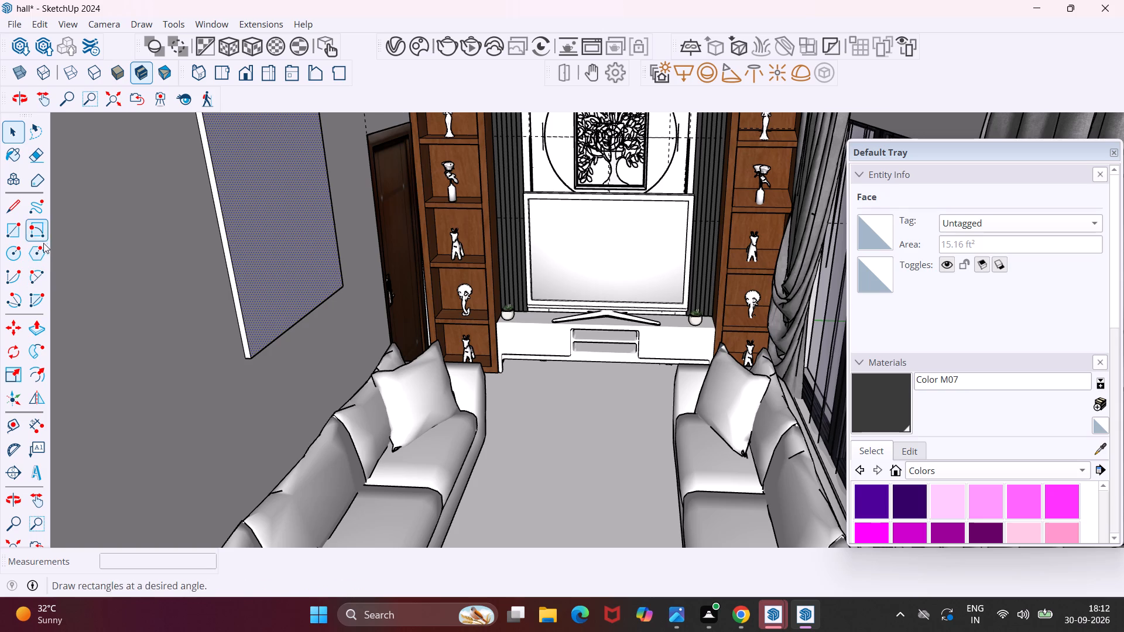
click(32, 375)
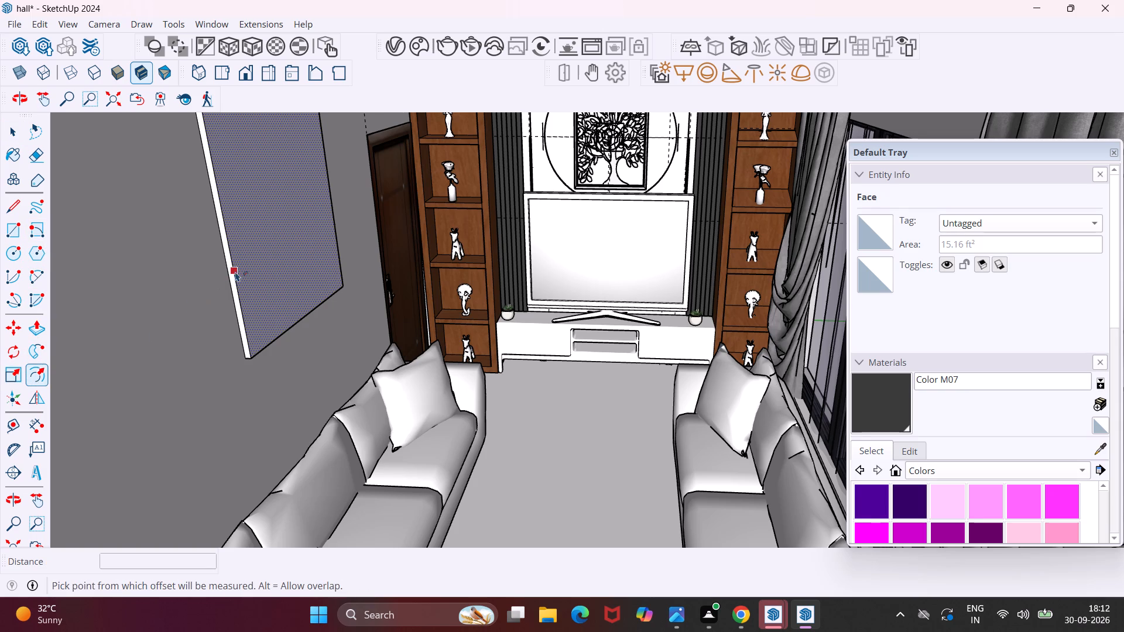
click(242, 267)
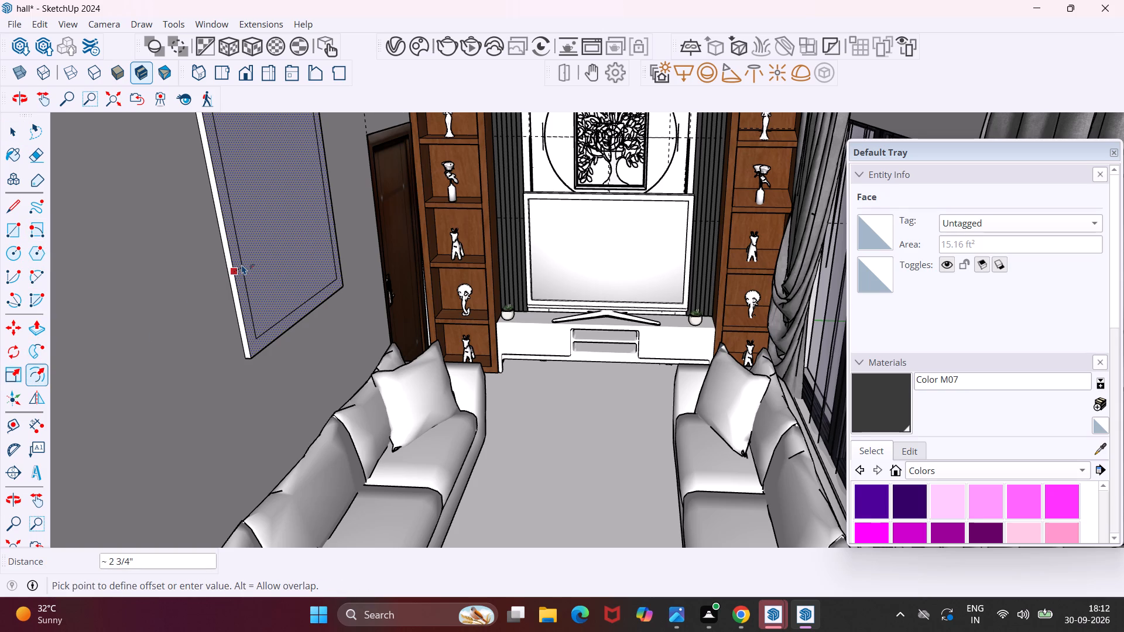
click(241, 266)
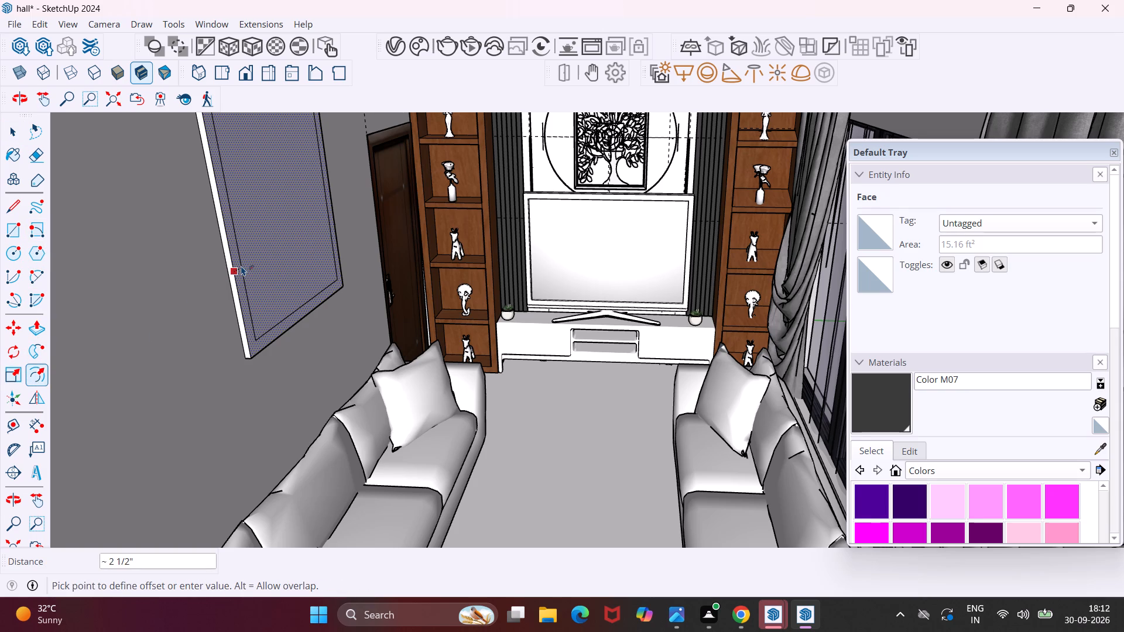
key(Escape)
key(space)
Push the panel's inner face back about 11/16" to recess it within the frame border.
click(254, 271)
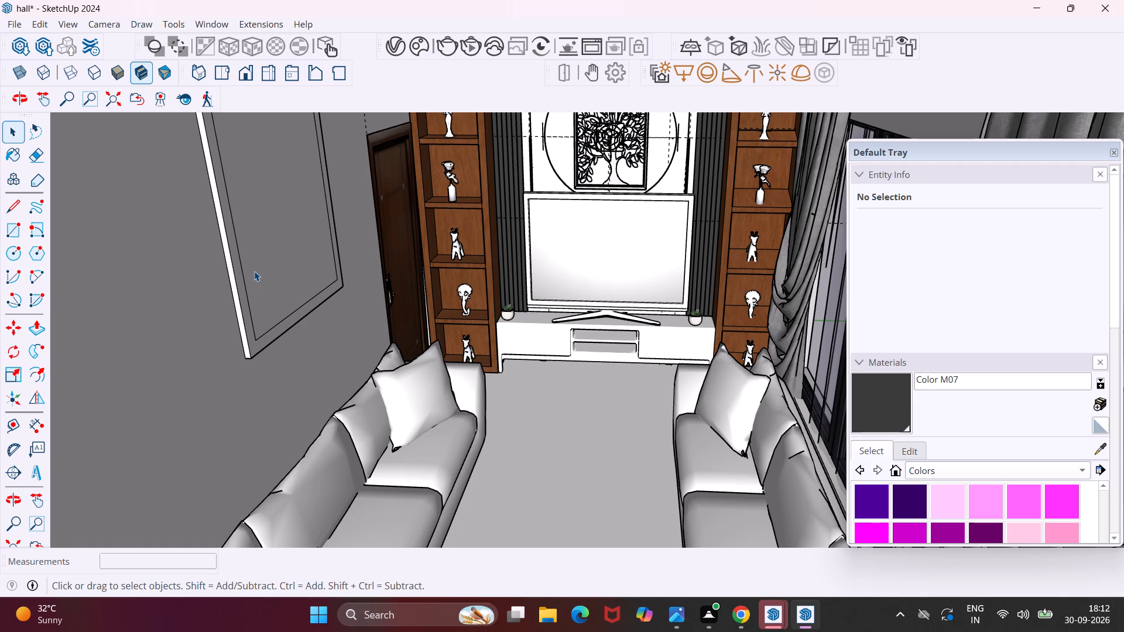
middle_drag(291, 270, 251, 280)
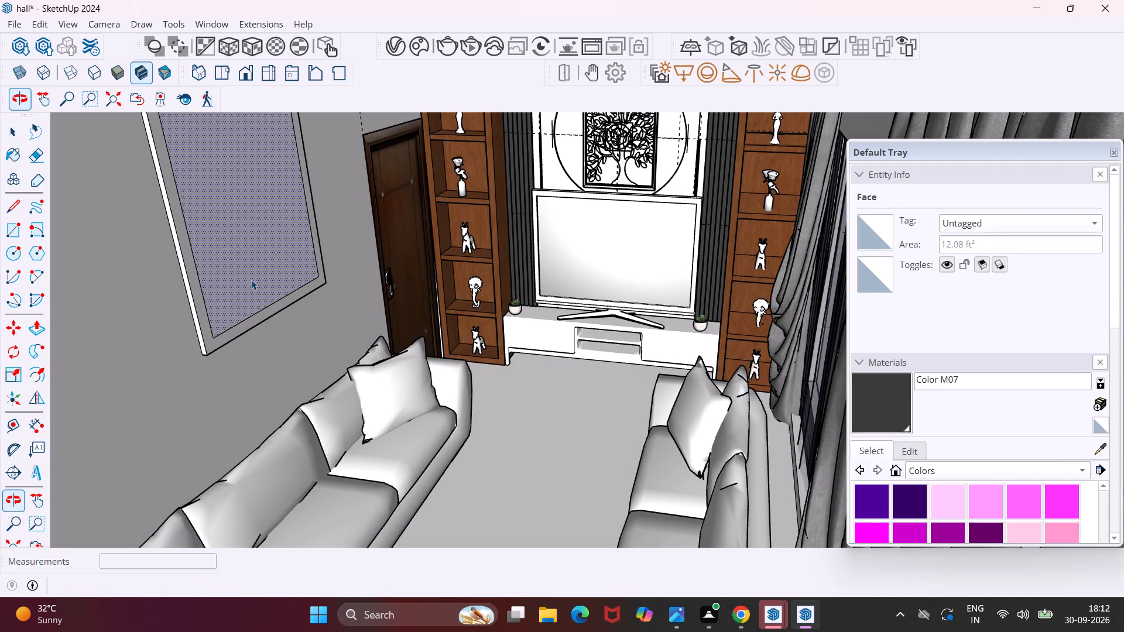
key(p)
click(236, 279)
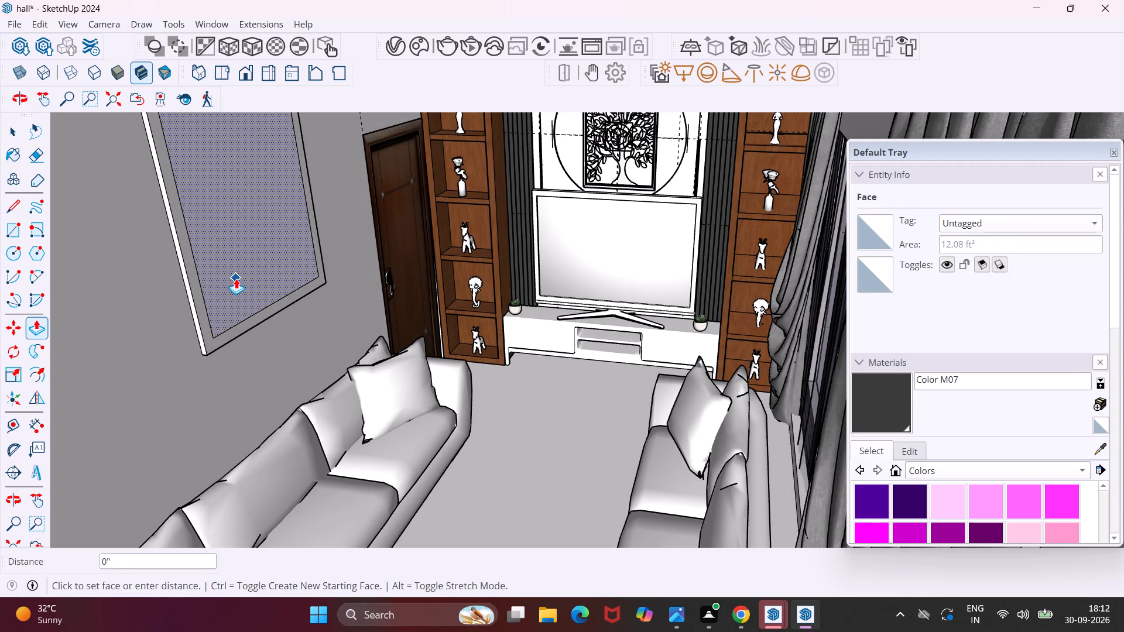
click(233, 276)
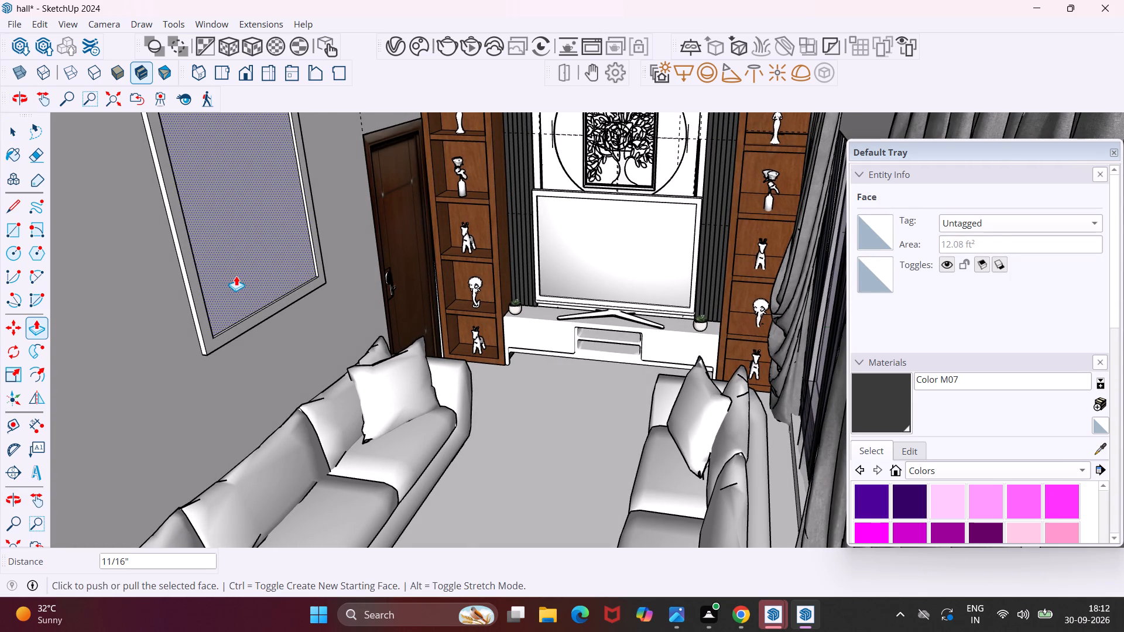
scroll(237, 276, up, 13)
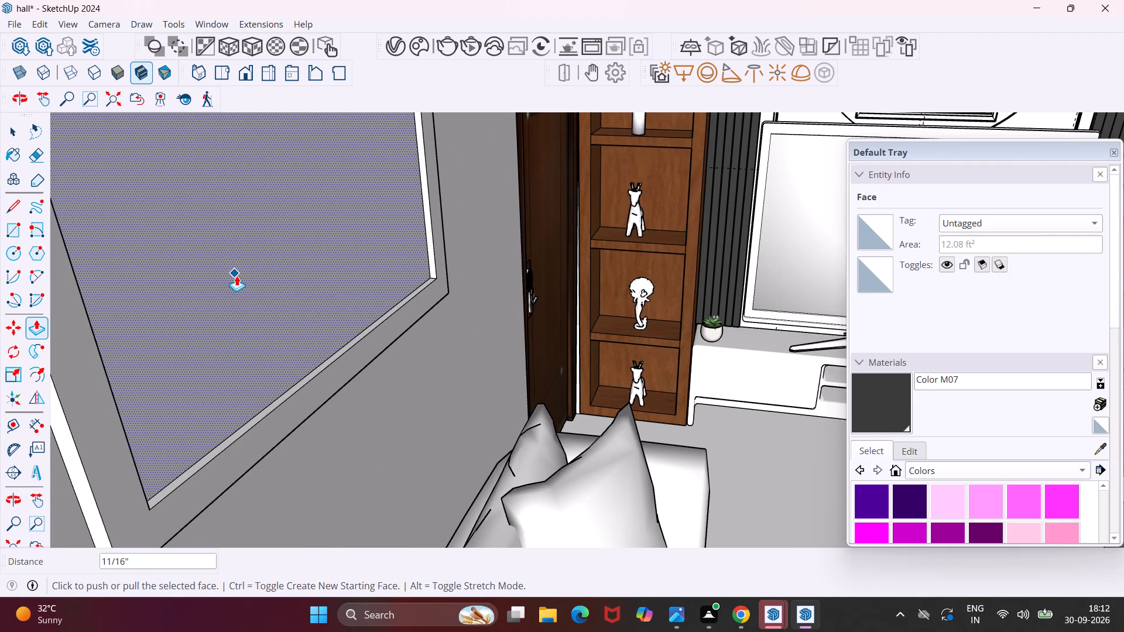
key(Escape)
key(space)
scroll(269, 299, down, 11)
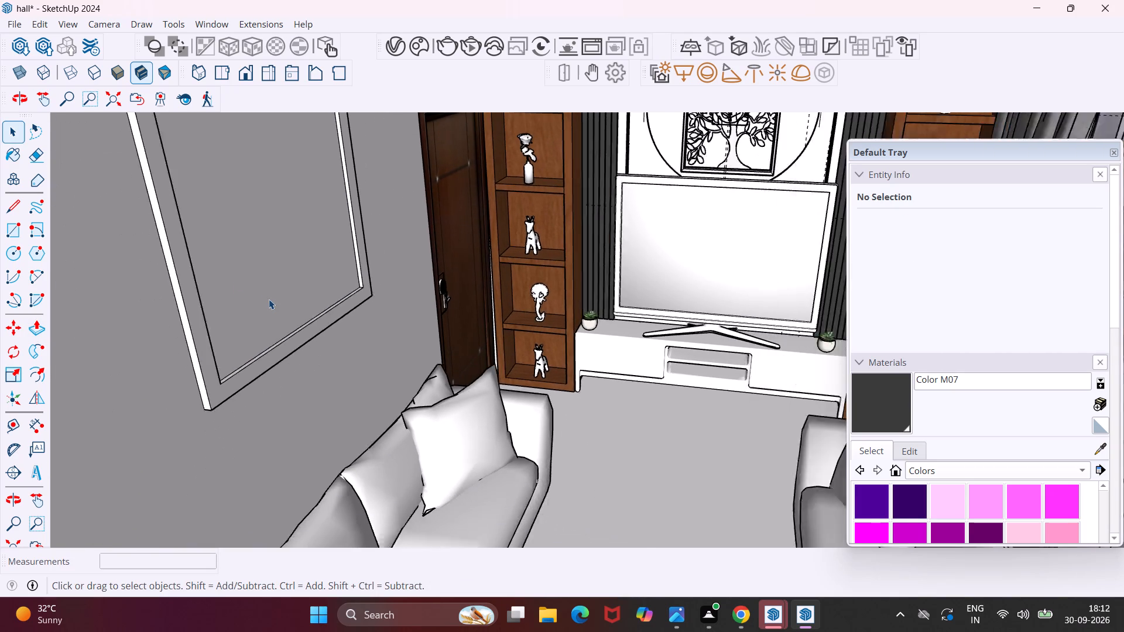
Paint the frame's recessed inner face with Color K01.
click(254, 268)
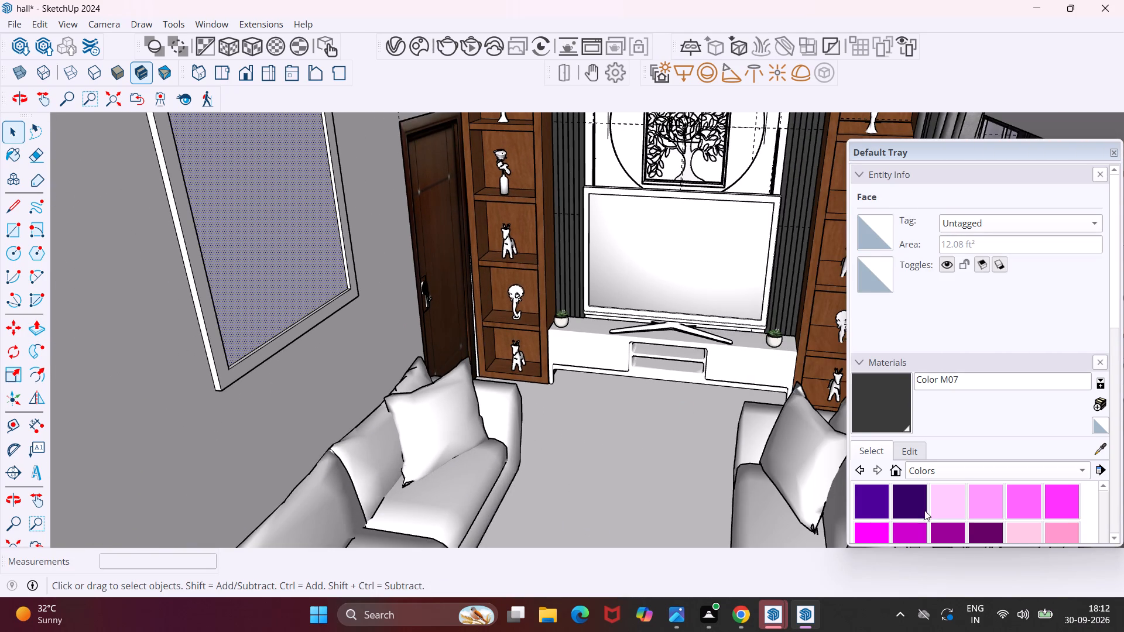
click(938, 507)
click(226, 211)
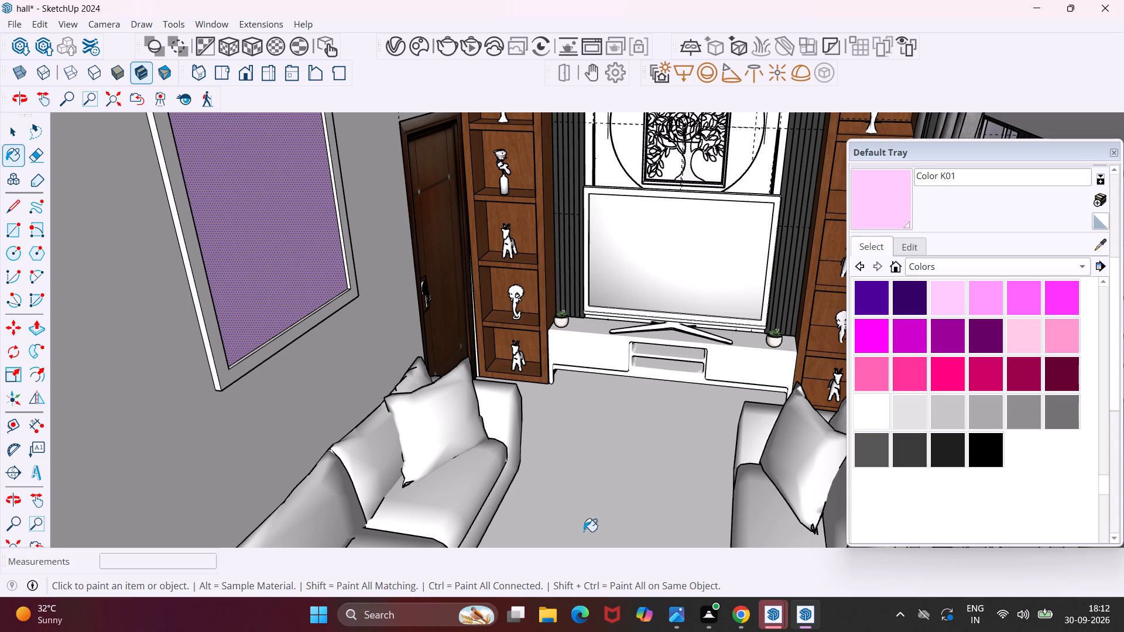
Switch to Chrome, search Google for "leaves image" in a new tab, and show the image results.
click(744, 610)
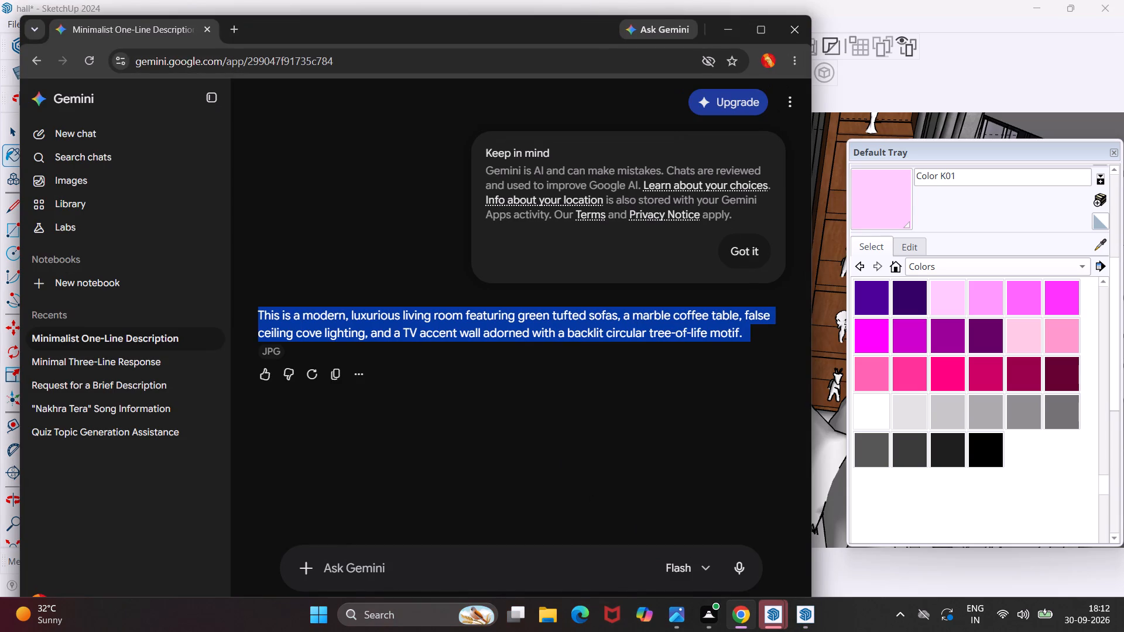
click(40, 66)
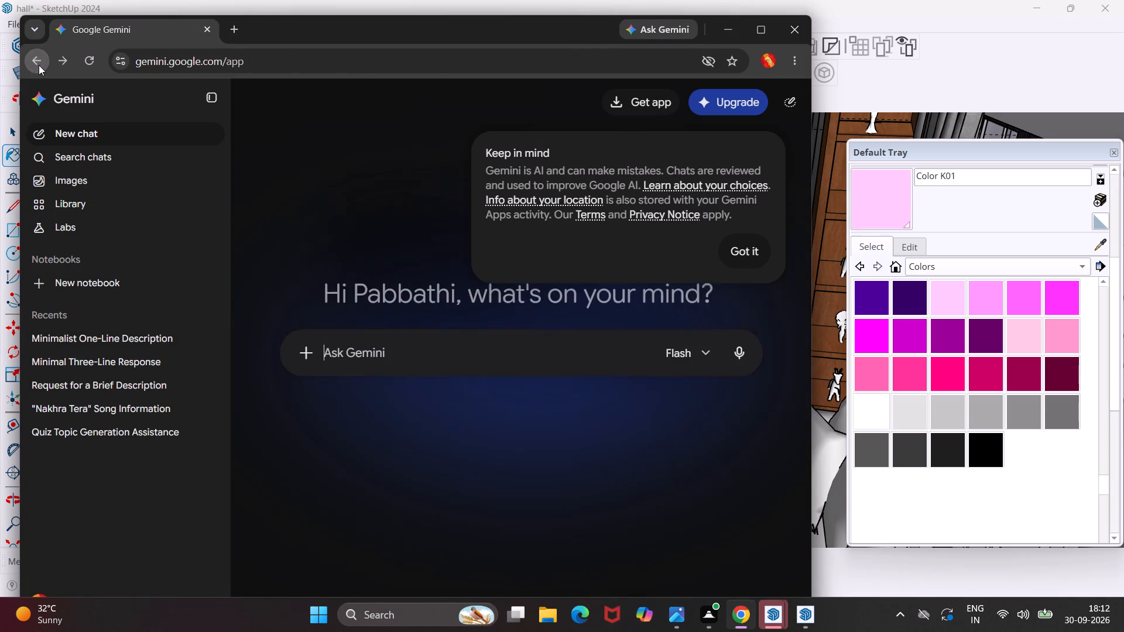
click(39, 65)
click(232, 28)
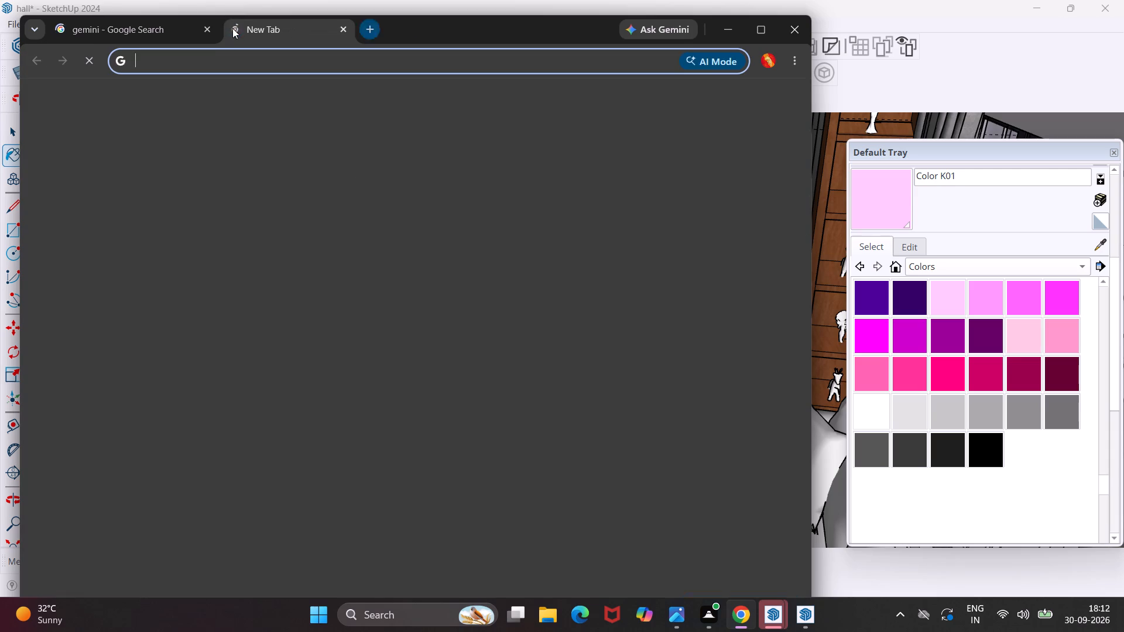
click(242, 289)
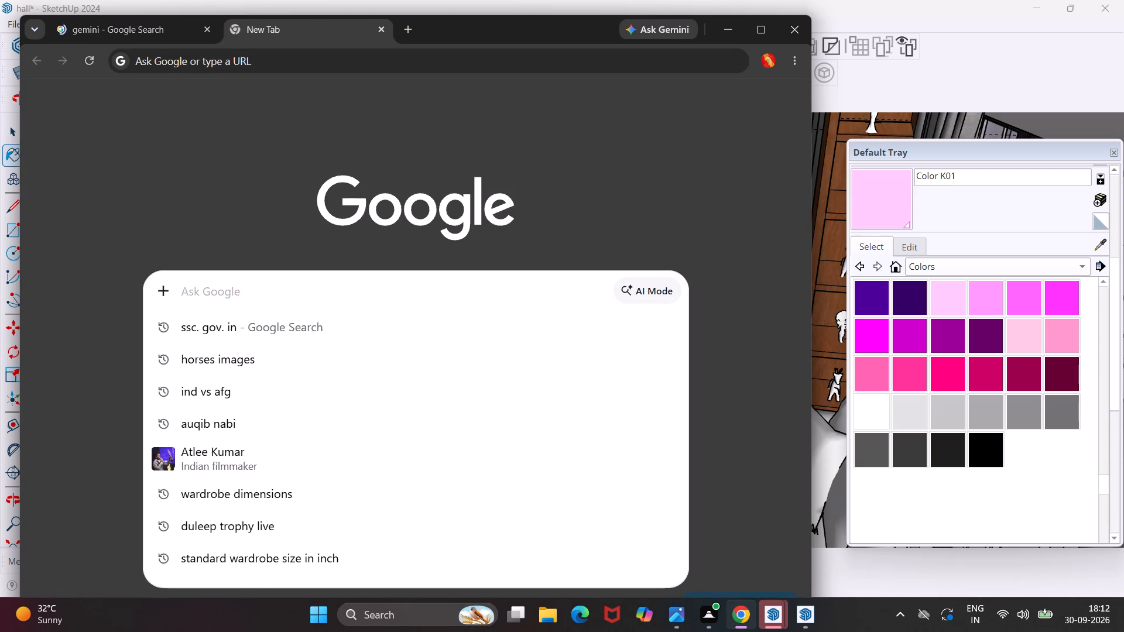
text(lea)
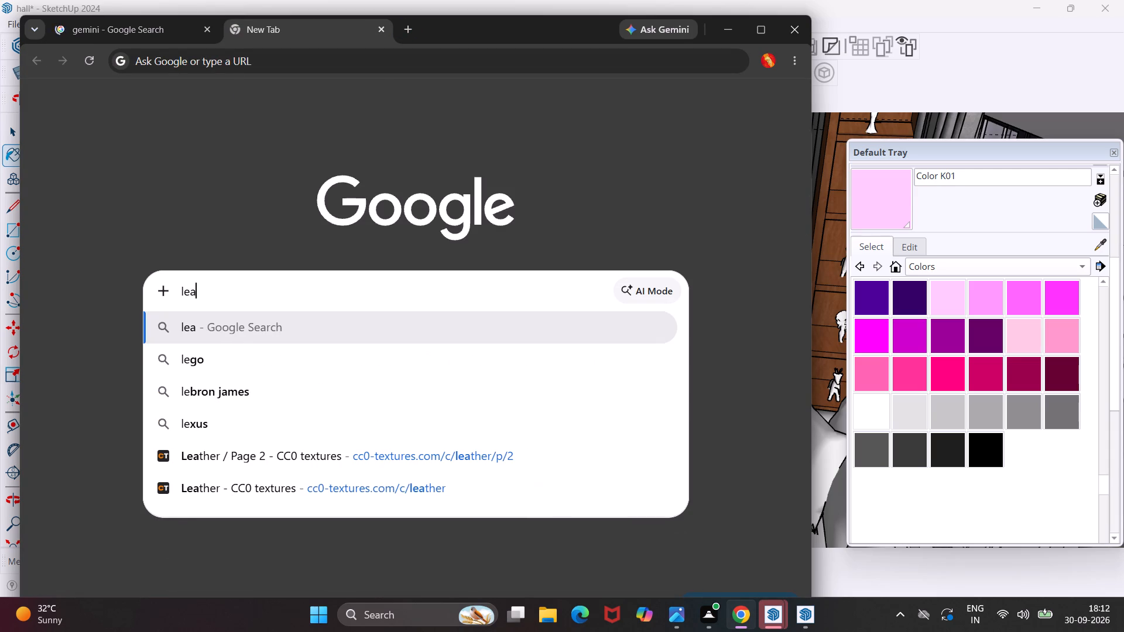
text(ves)
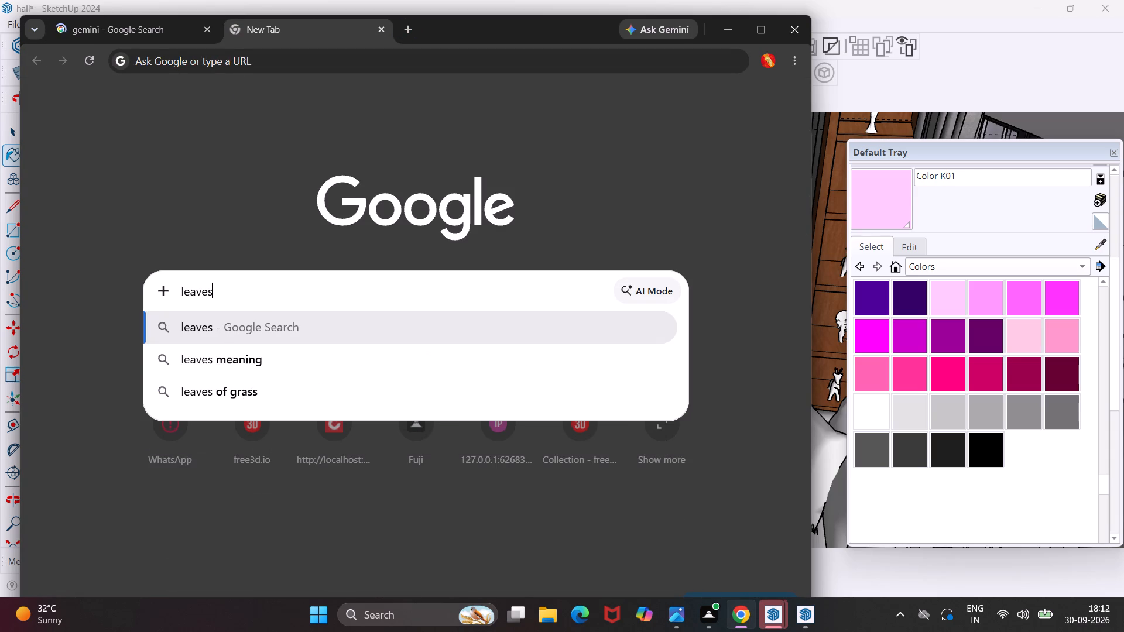
key(space)
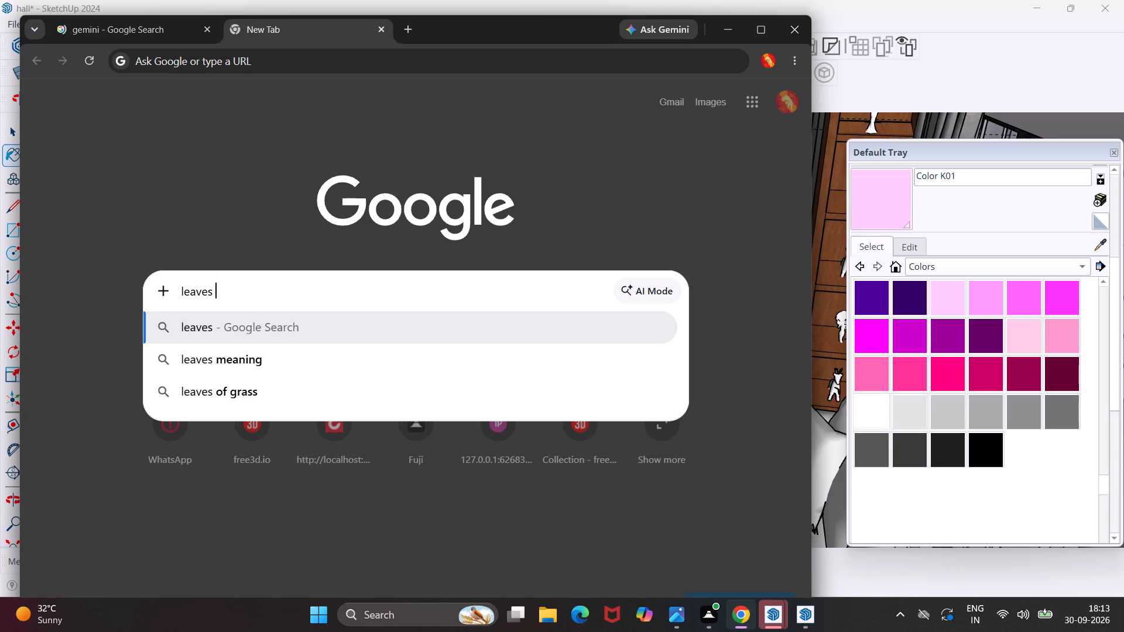
text(ima)
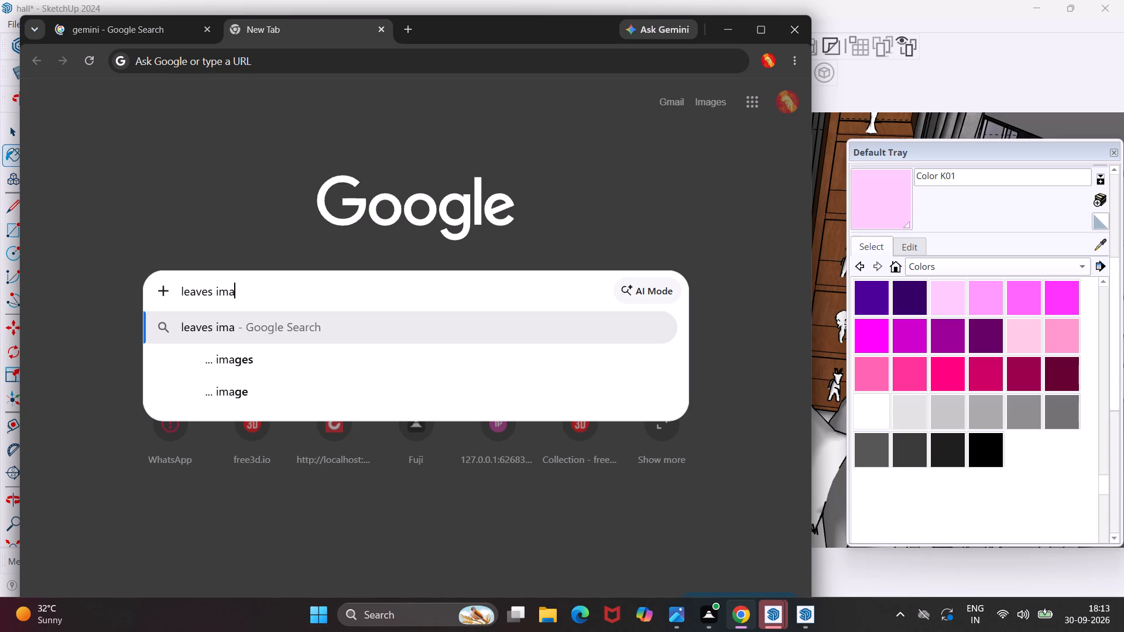
text(ge)
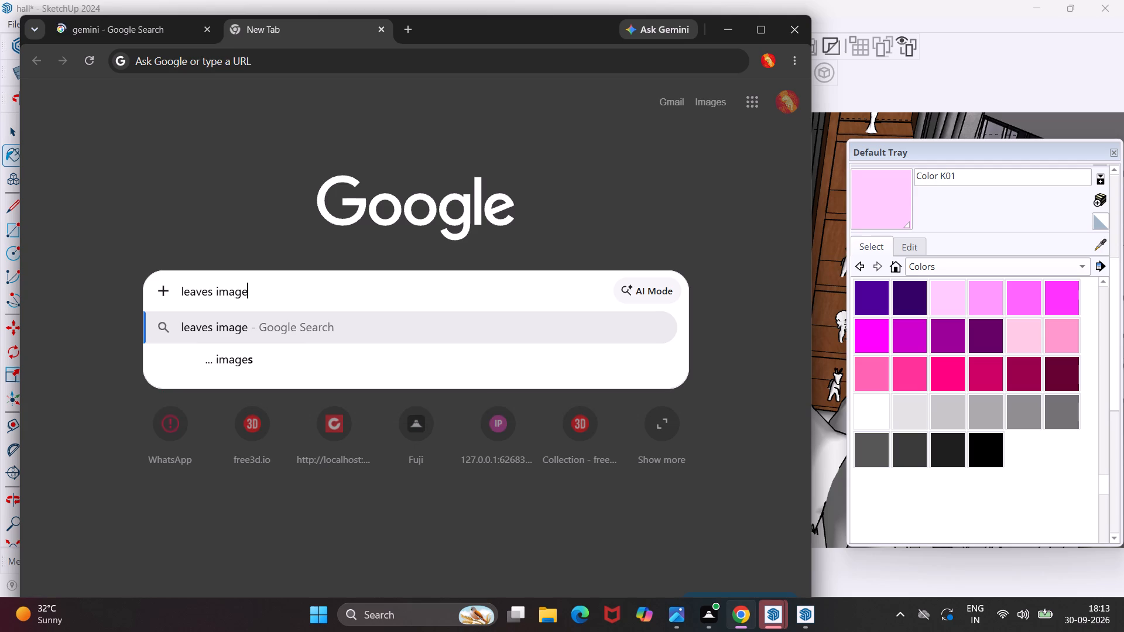
key(Return)
key(Return)
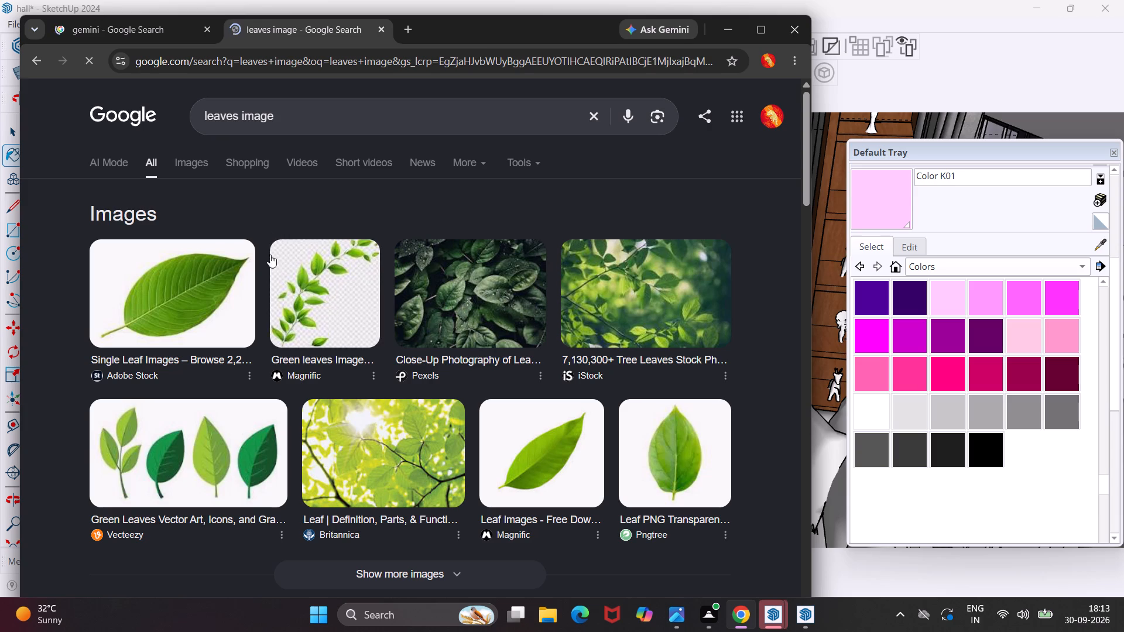
scroll(292, 287, down, 6)
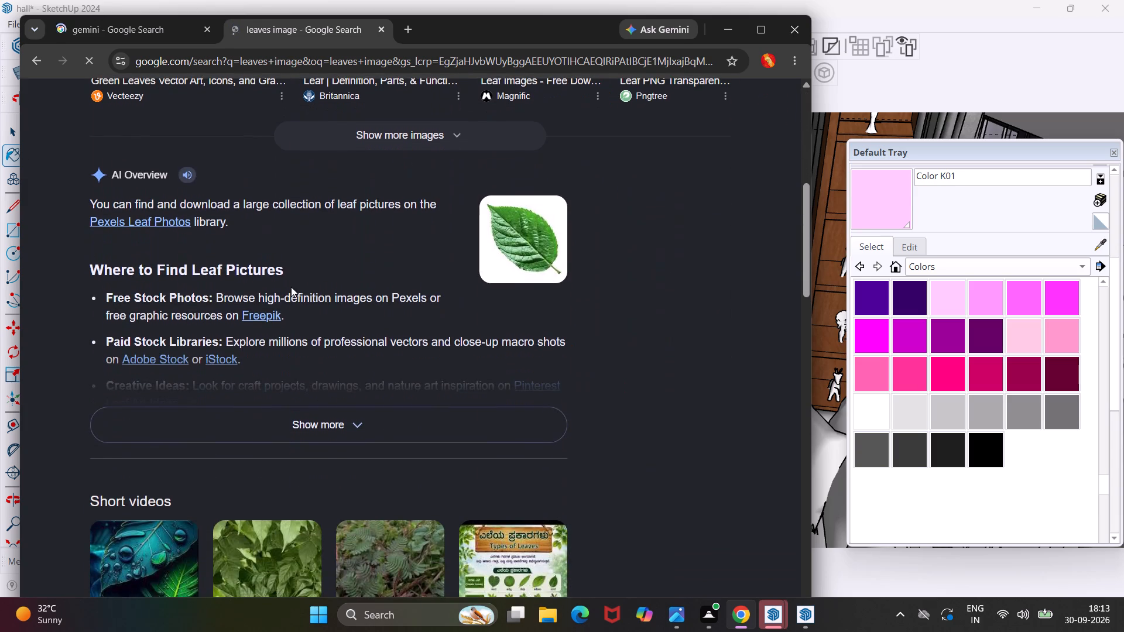
scroll(291, 287, down, 4)
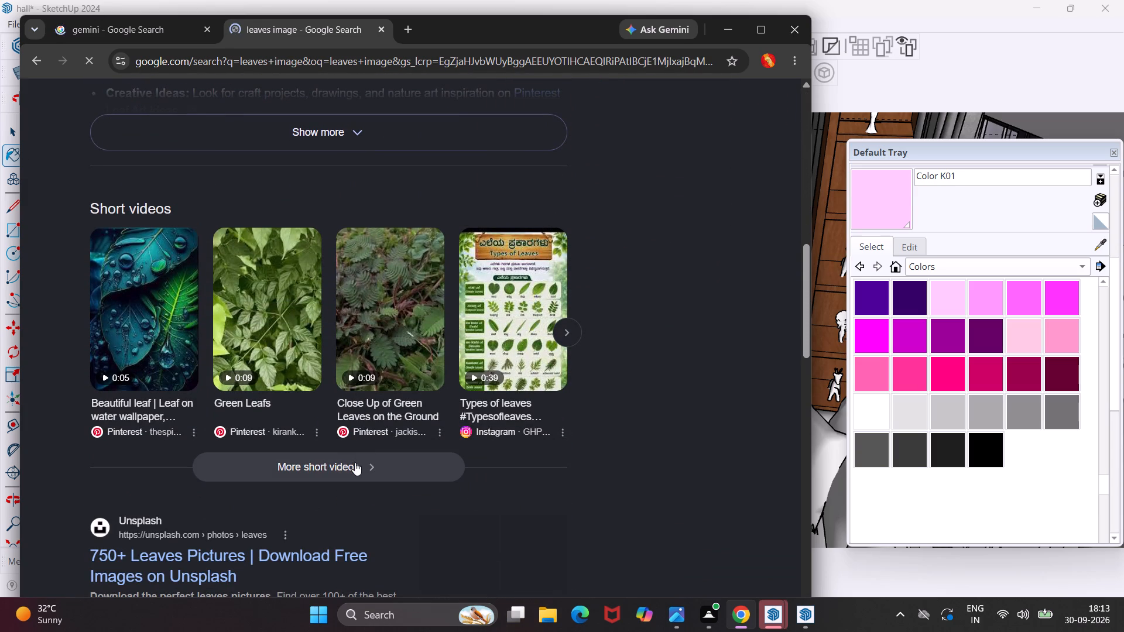
scroll(336, 291, up, 12)
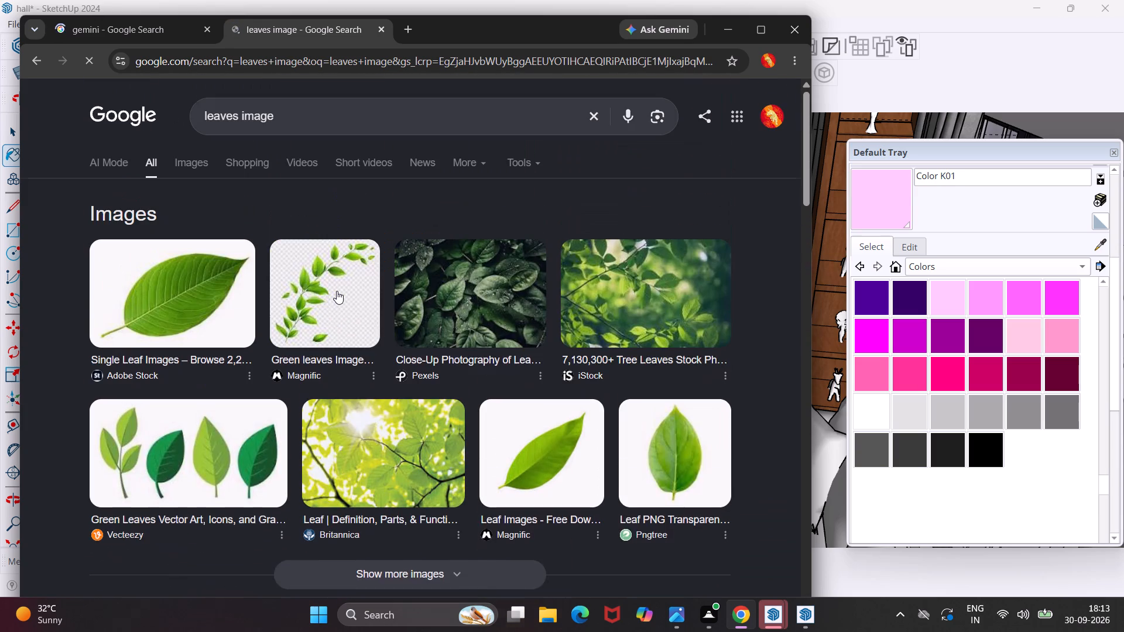
click(196, 164)
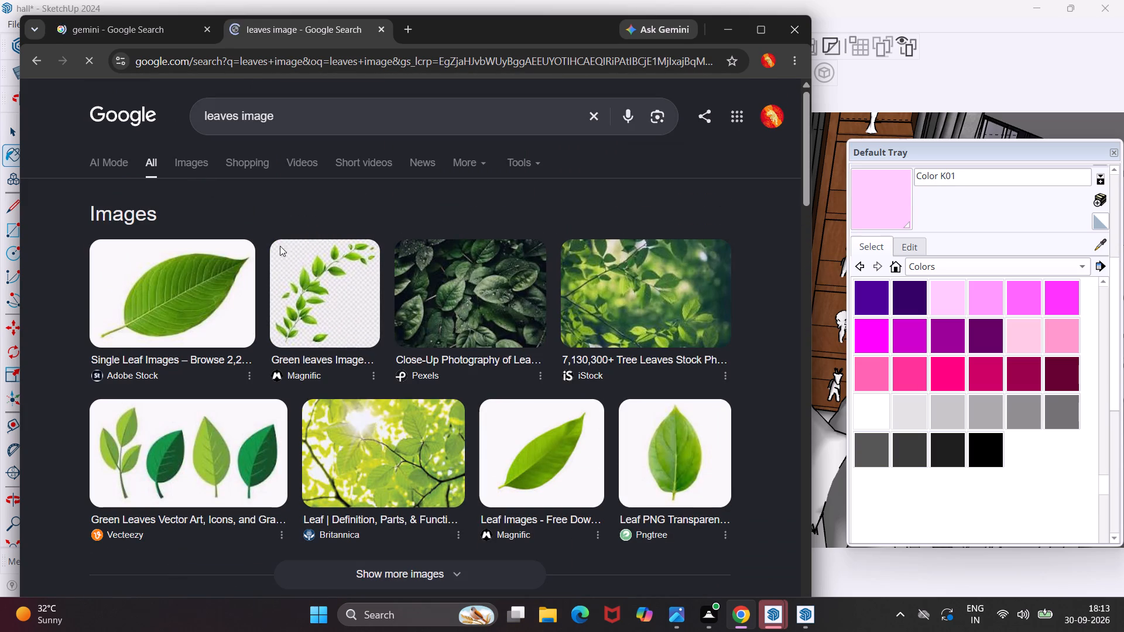
click(197, 167)
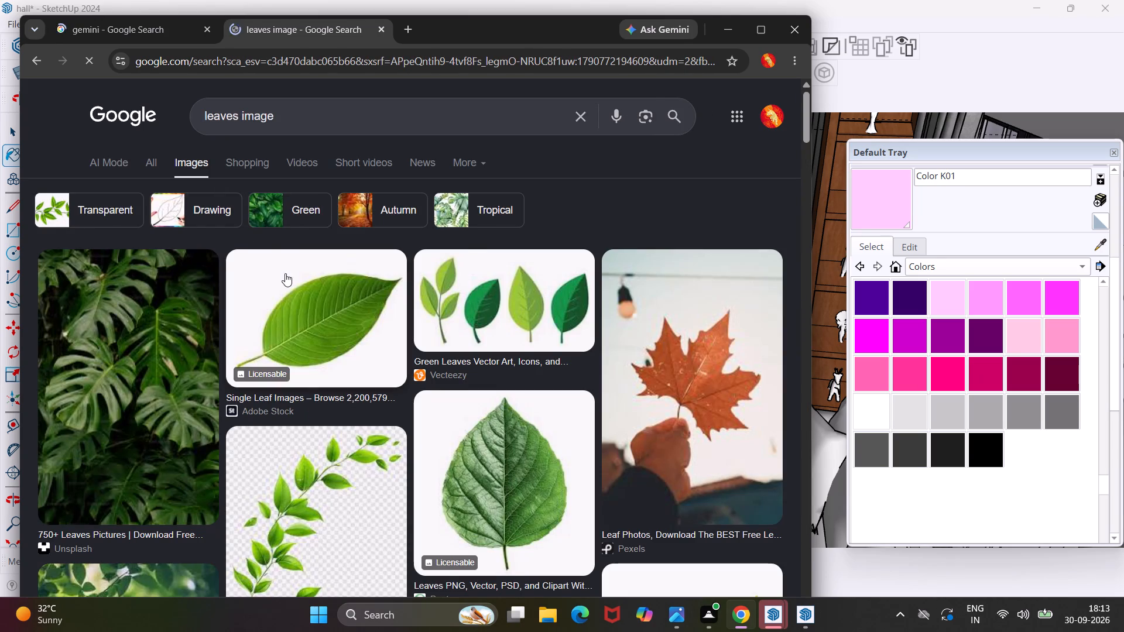
Look through the leaf image results for a picture suitable for the framed wall panel.
scroll(285, 273, down, 9)
scroll(323, 302, down, 5)
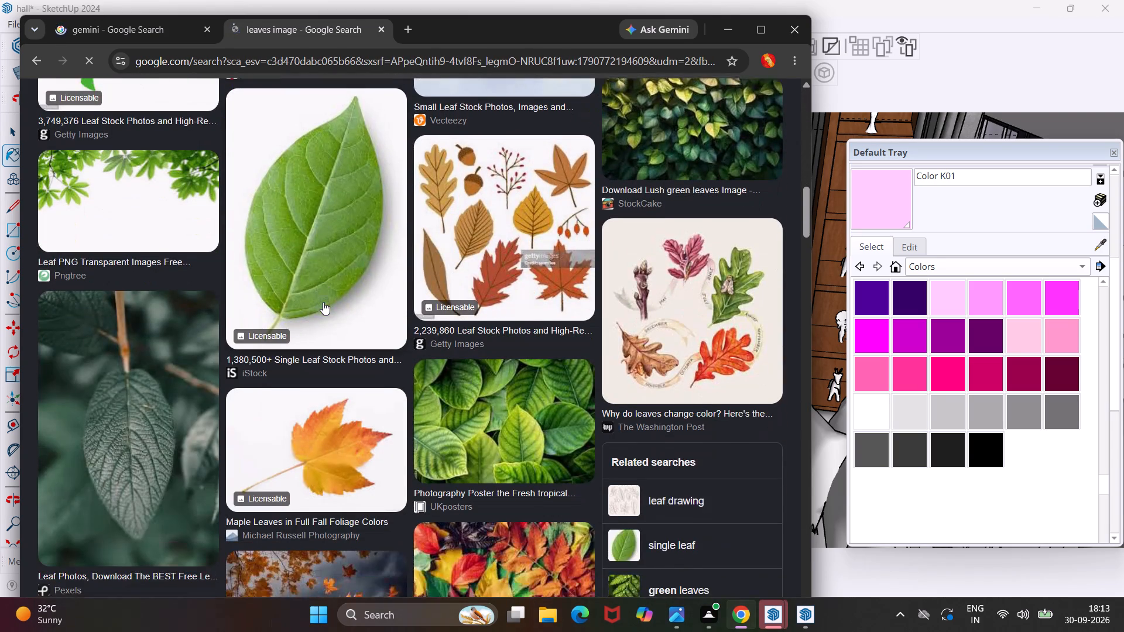
scroll(323, 302, down, 5)
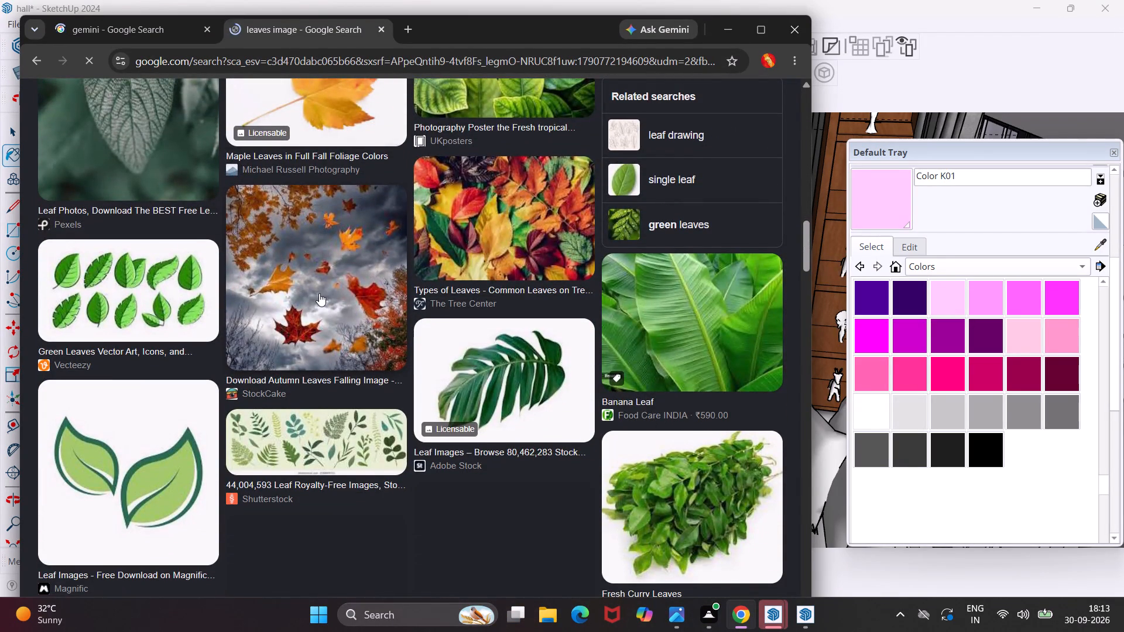
scroll(319, 293, down, 5)
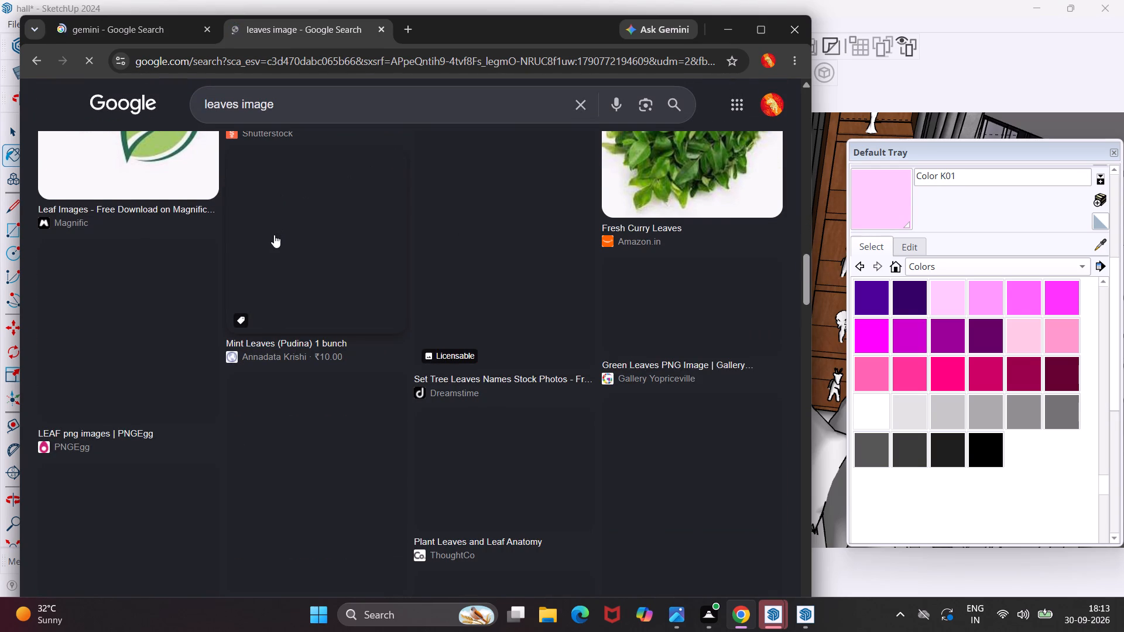
scroll(270, 235, down, 5)
scroll(270, 235, up, 7)
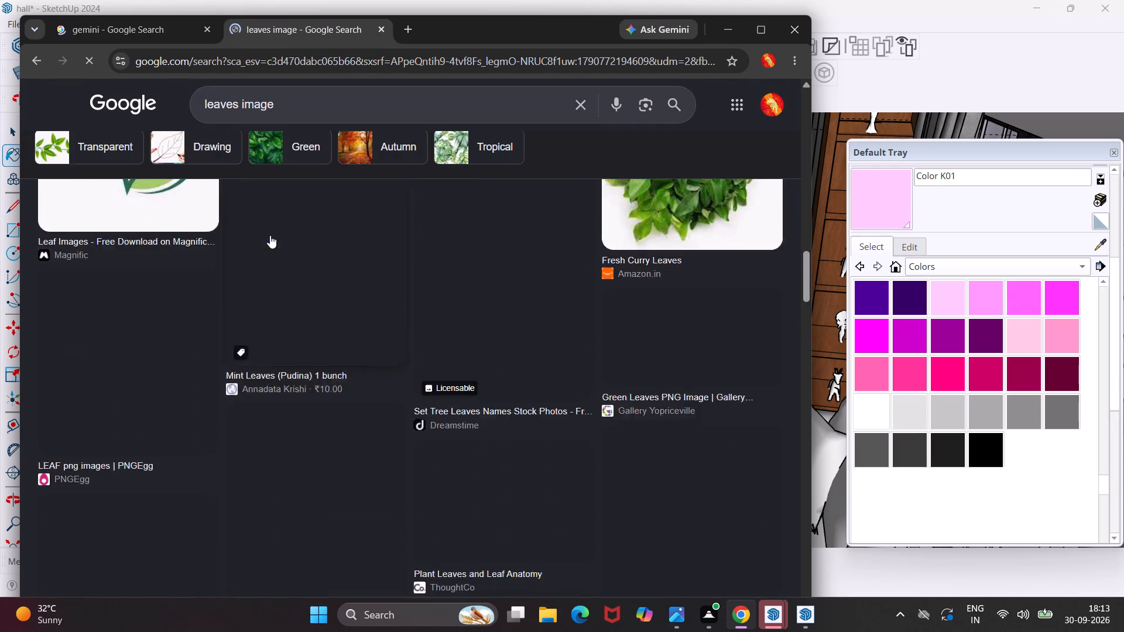
scroll(270, 235, up, 6)
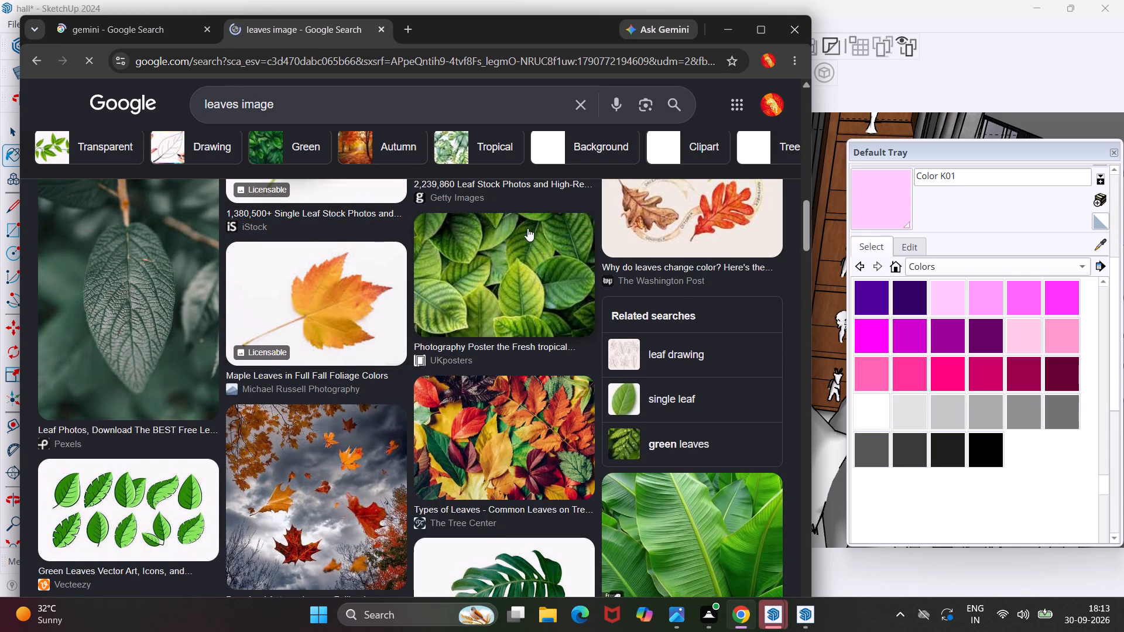
scroll(506, 259, down, 7)
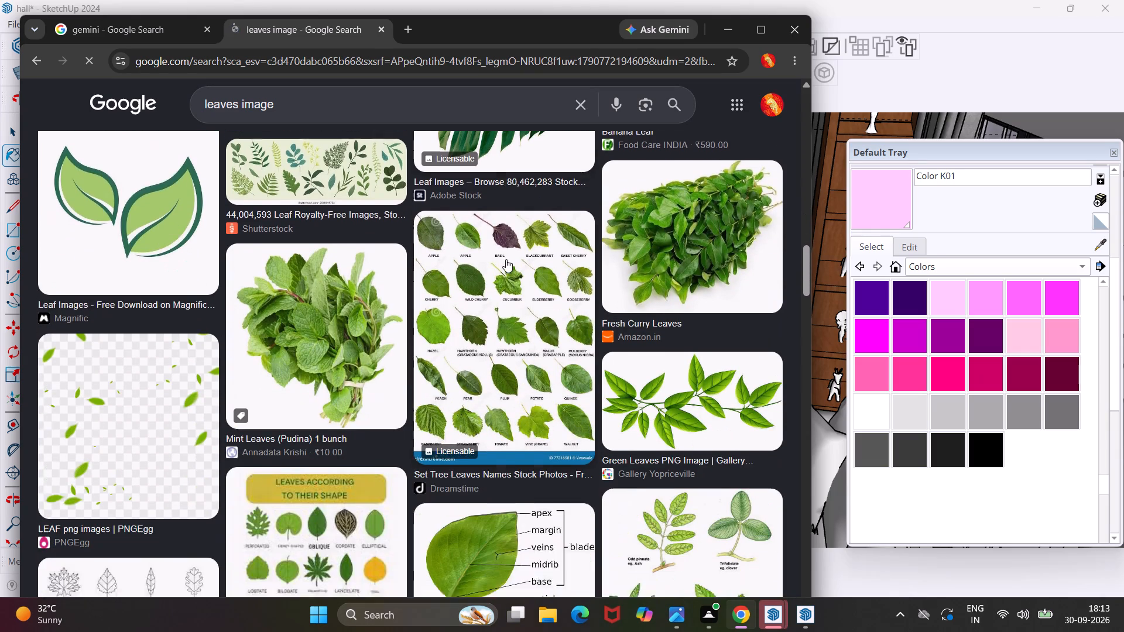
scroll(506, 259, down, 9)
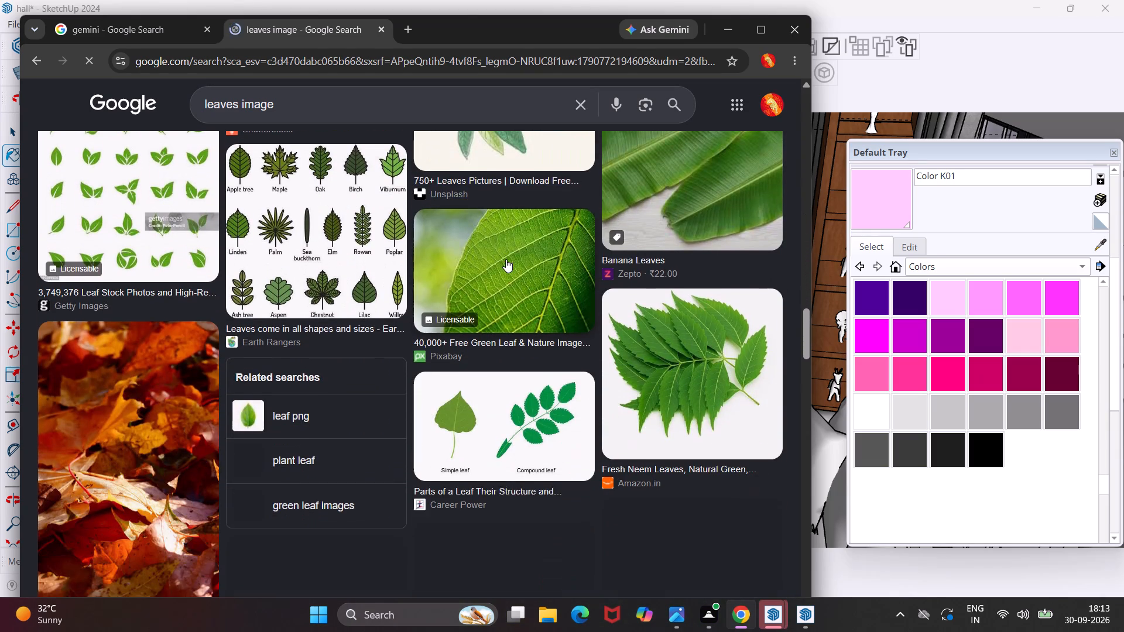
scroll(506, 259, down, 4)
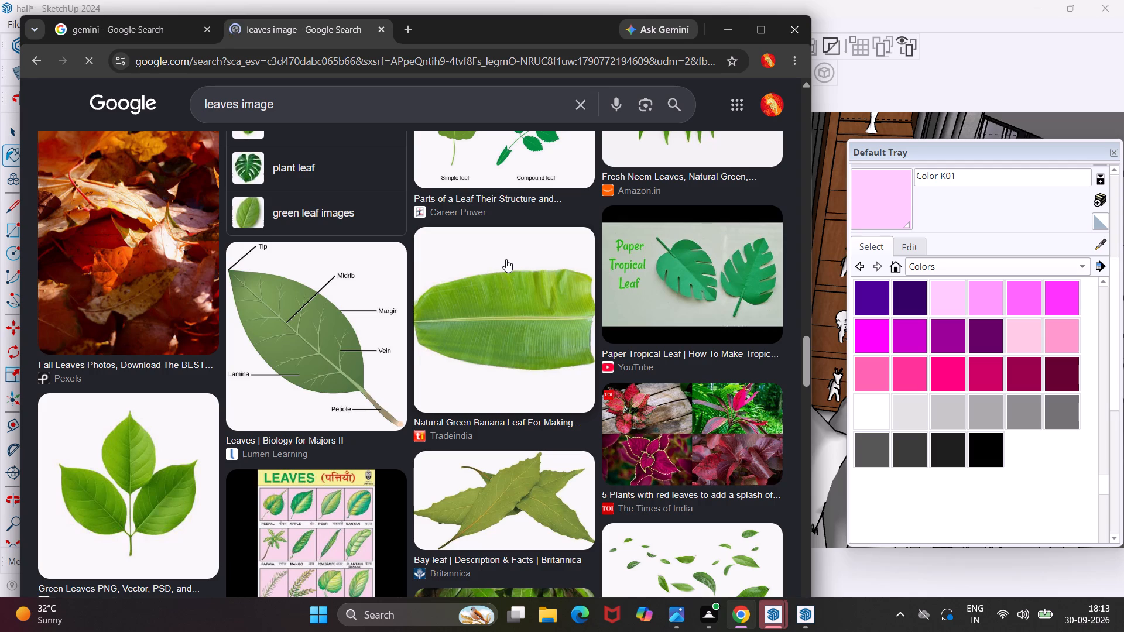
scroll(550, 318, down, 5)
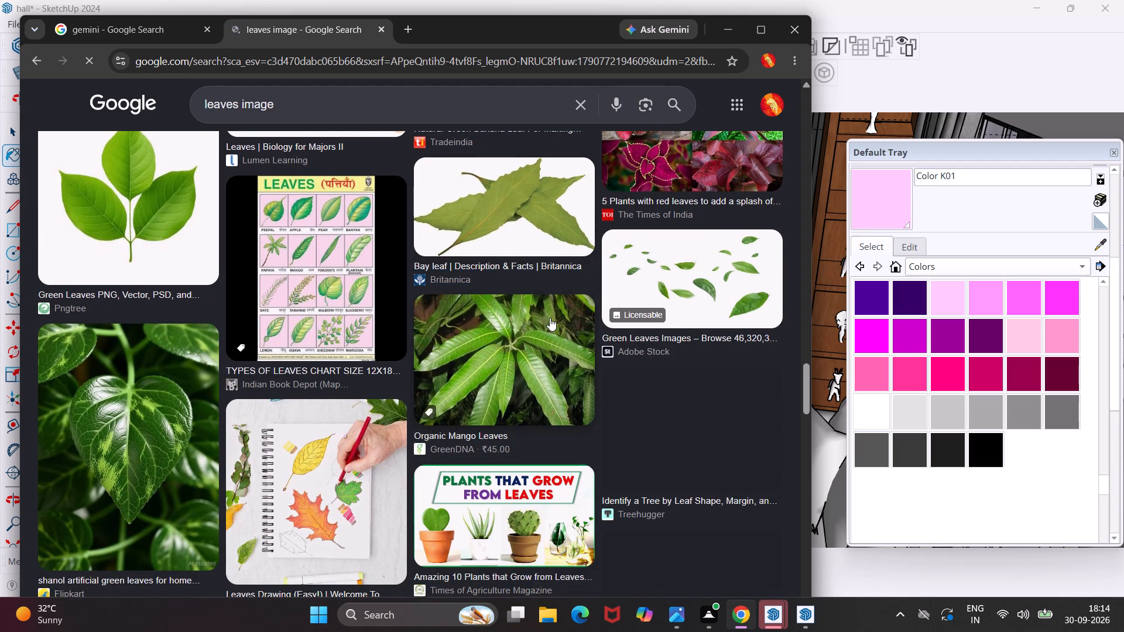
scroll(550, 318, down, 3)
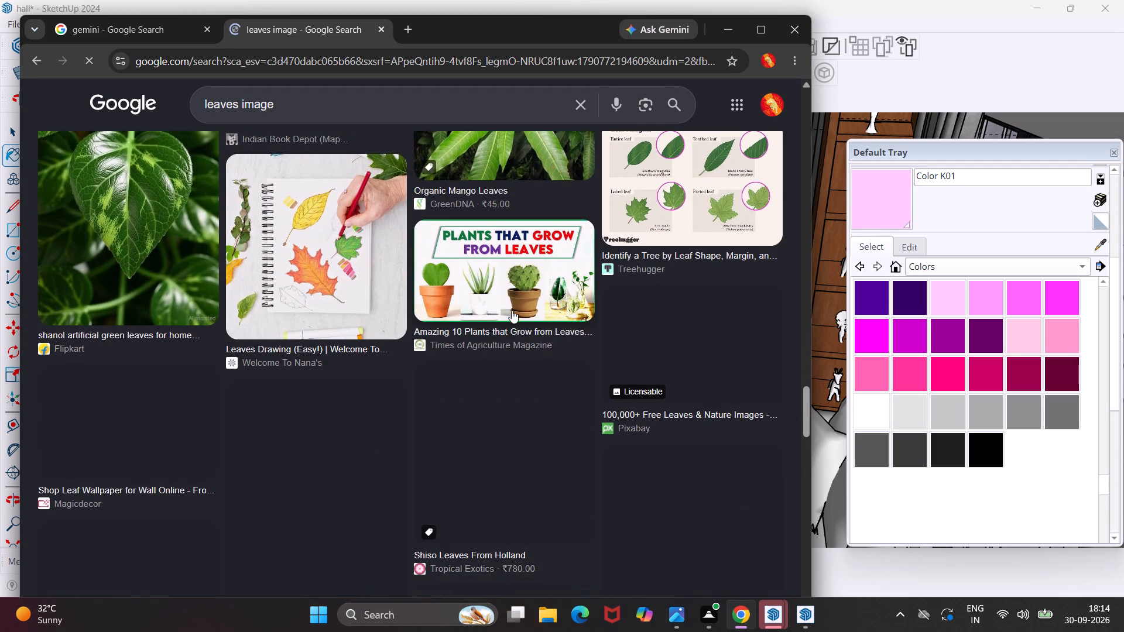
scroll(512, 310, down, 3)
scroll(512, 310, up, 3)
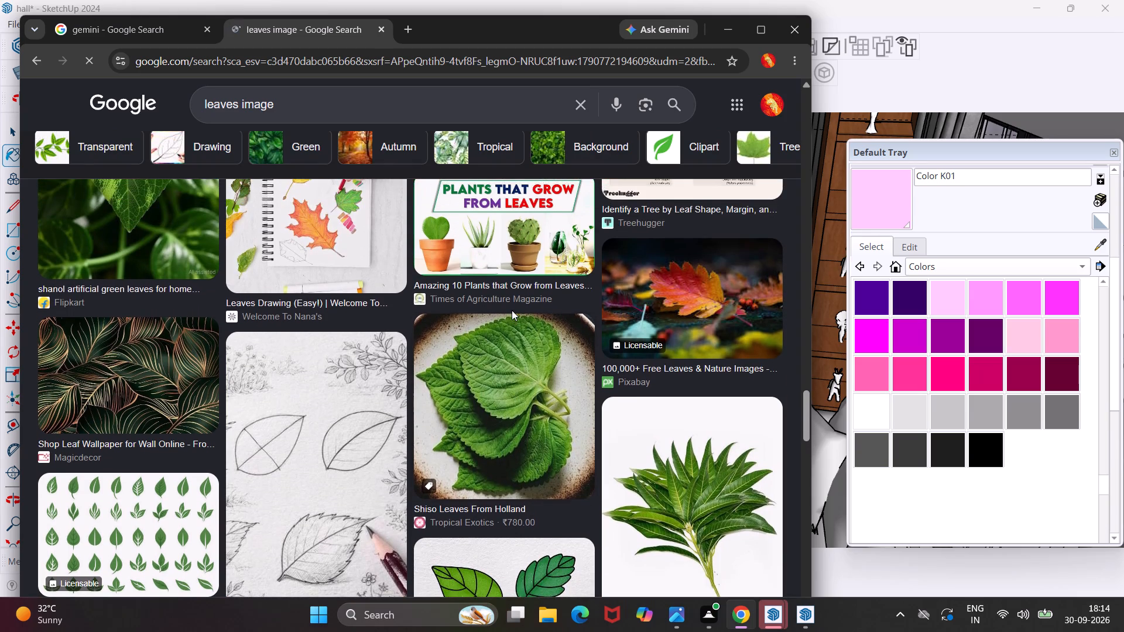
scroll(512, 310, down, 6)
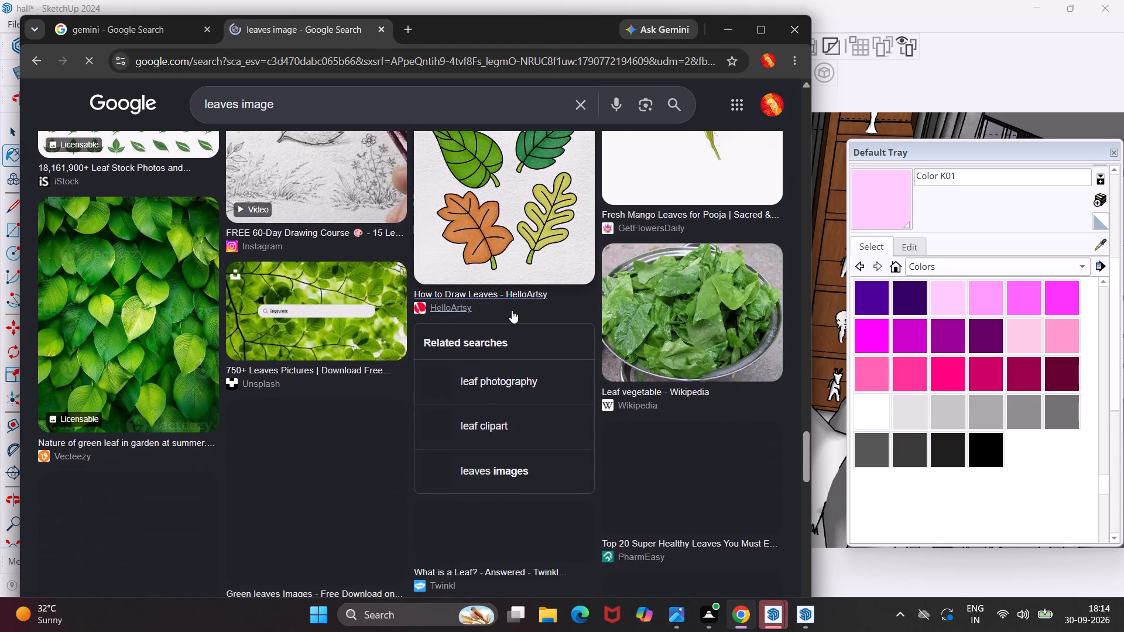
scroll(512, 310, up, 12)
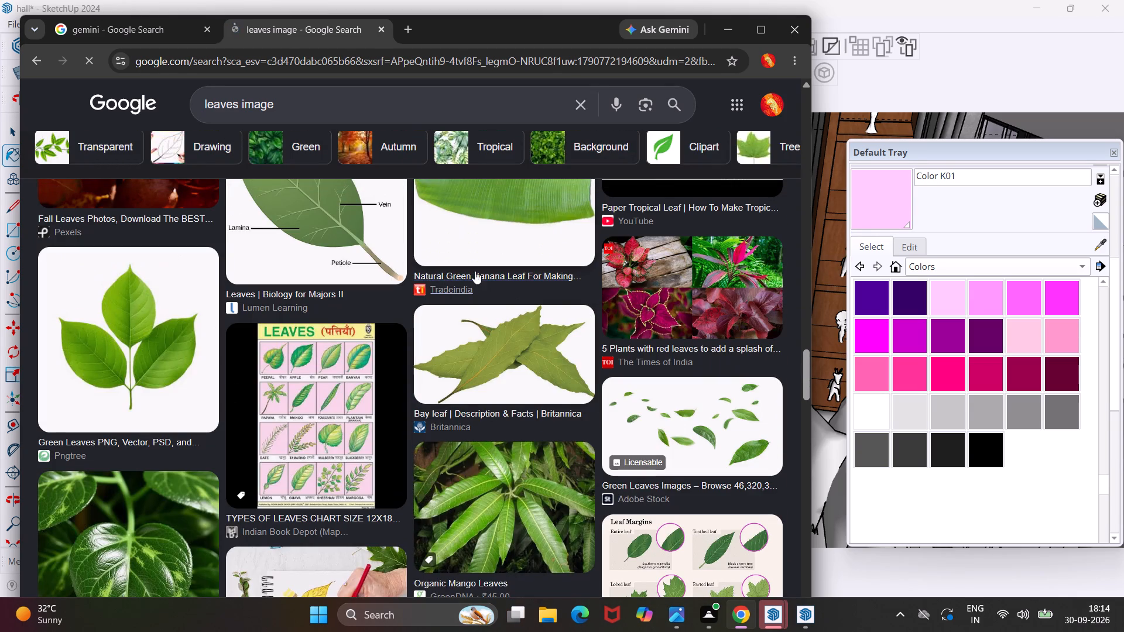
Narrow the leaf images to Autumn and look through the results for suitable panel artwork.
click(387, 143)
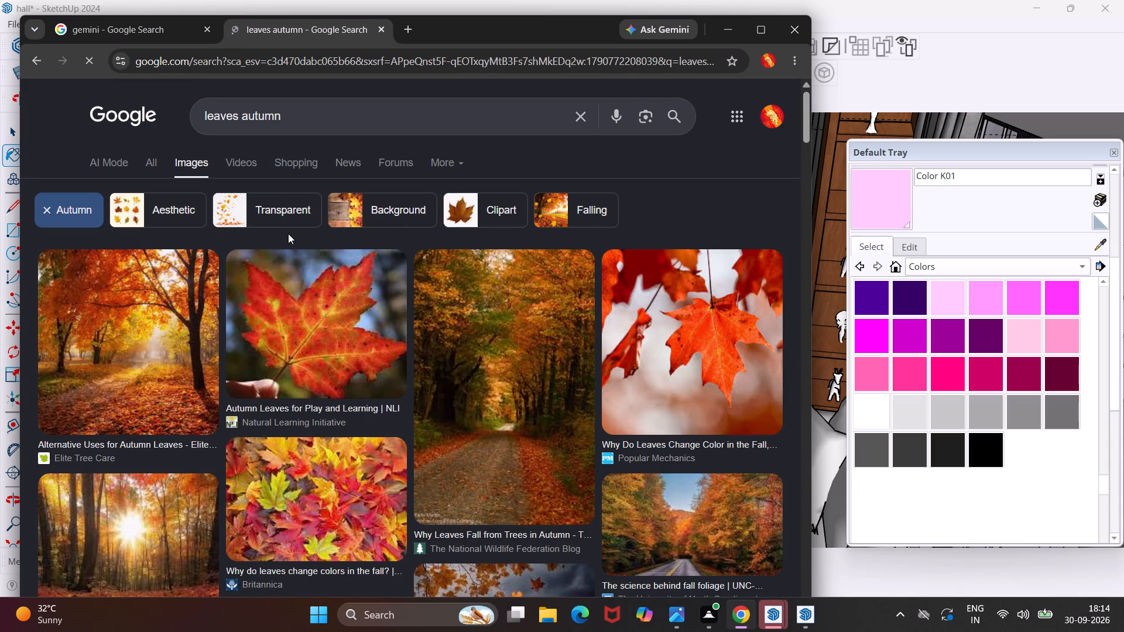
scroll(359, 281, down, 5)
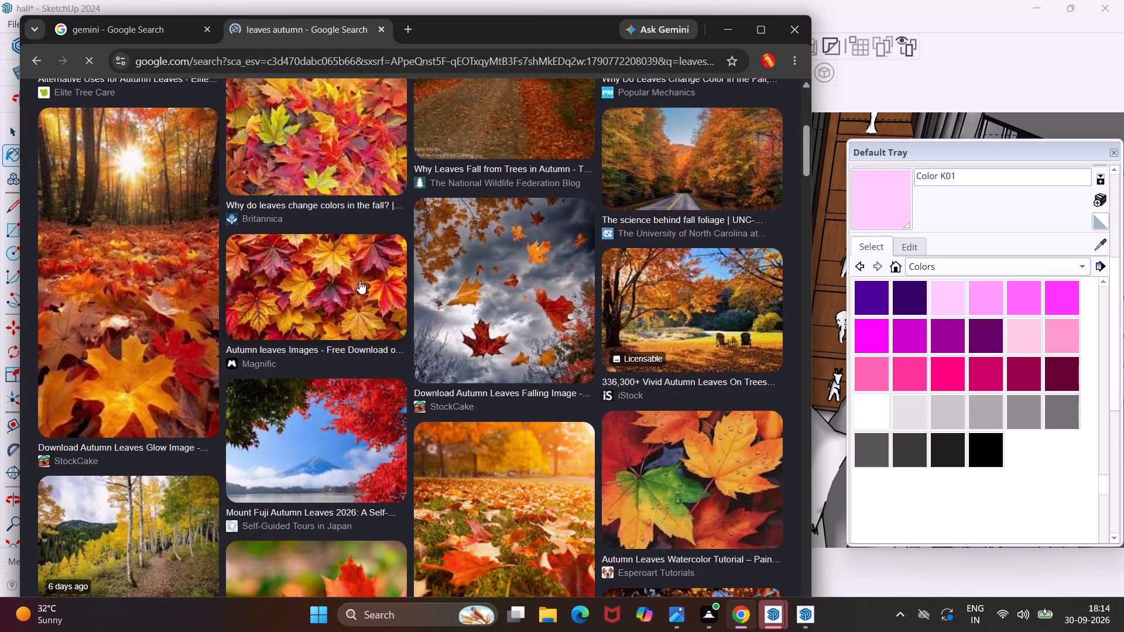
scroll(359, 281, down, 12)
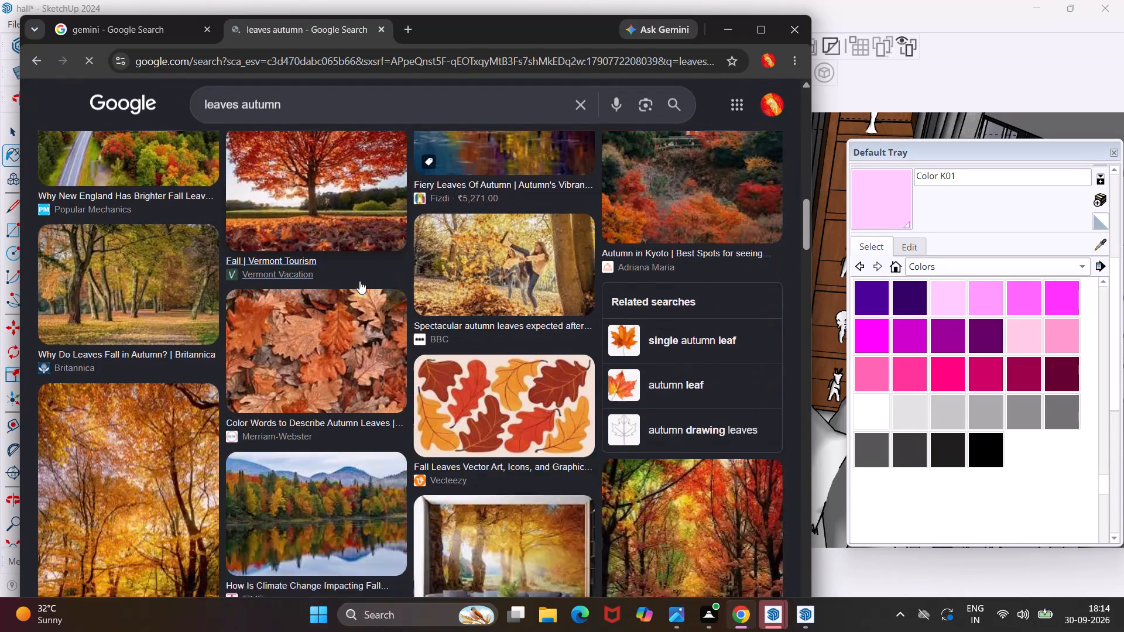
scroll(359, 281, up, 2)
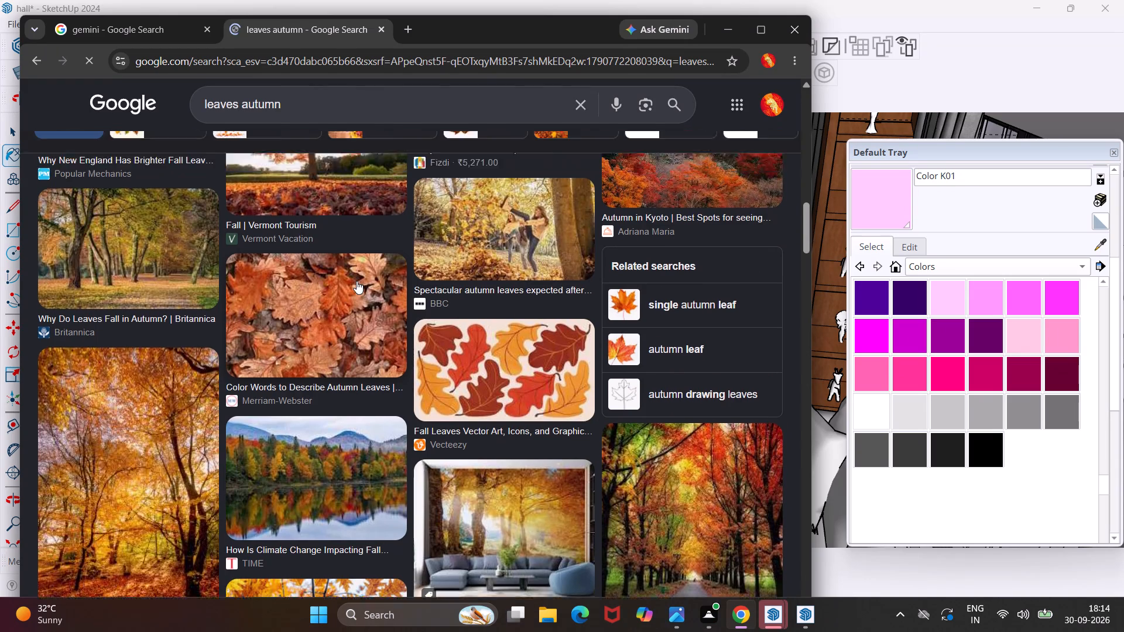
scroll(357, 281, up, 7)
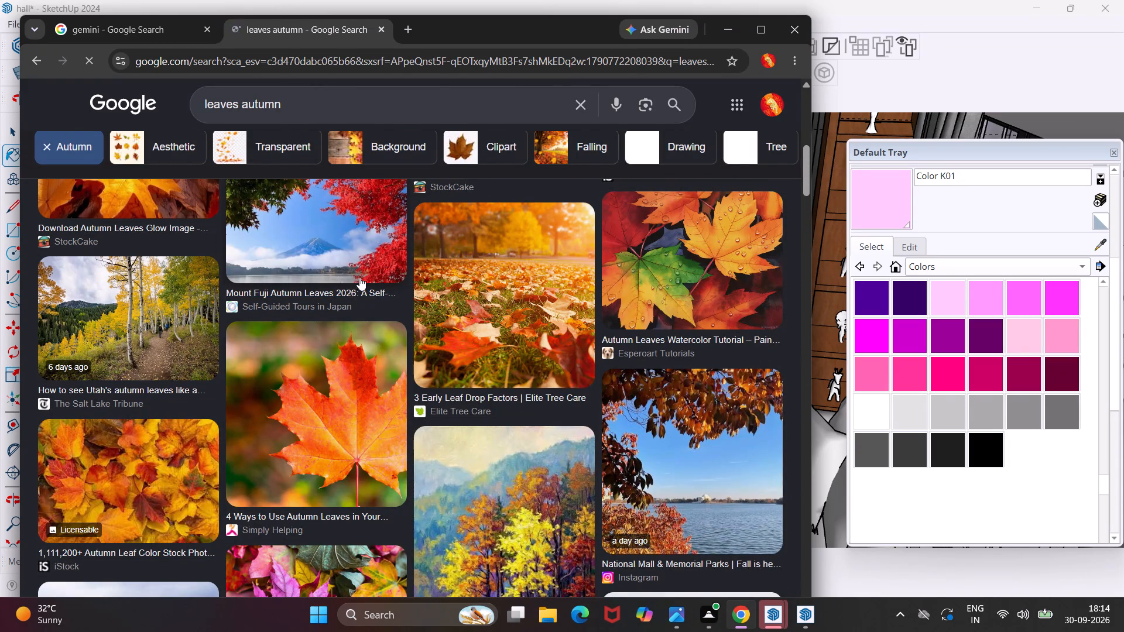
Narrow the autumn leaf images to Drawing and look through the results for artwork suitable for the framed wall panel.
click(670, 150)
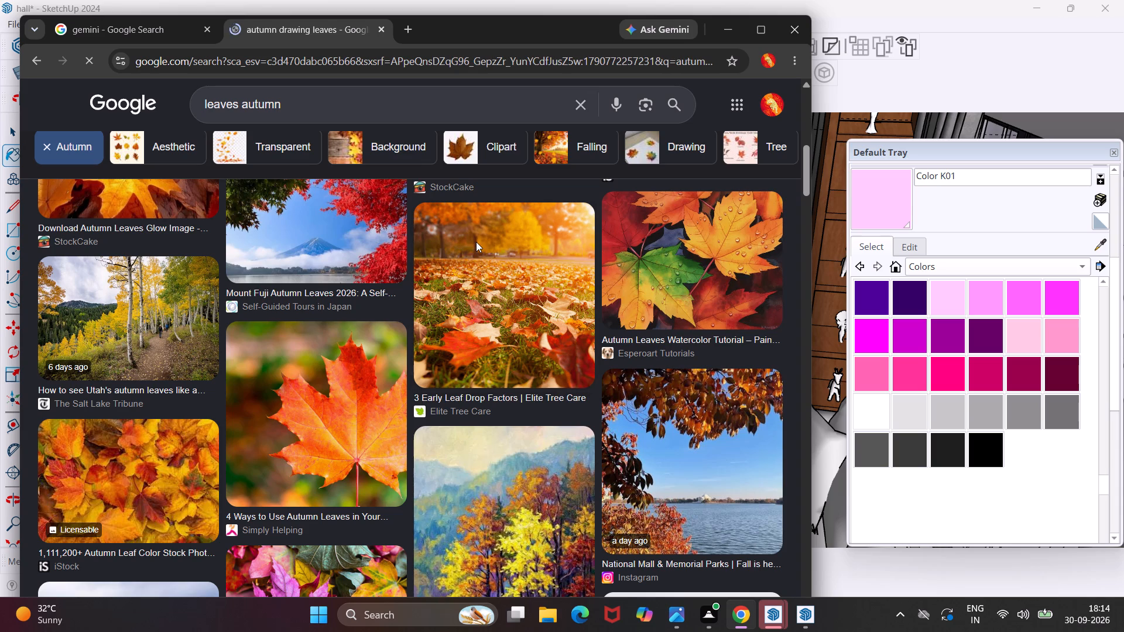
scroll(476, 242, down, 5)
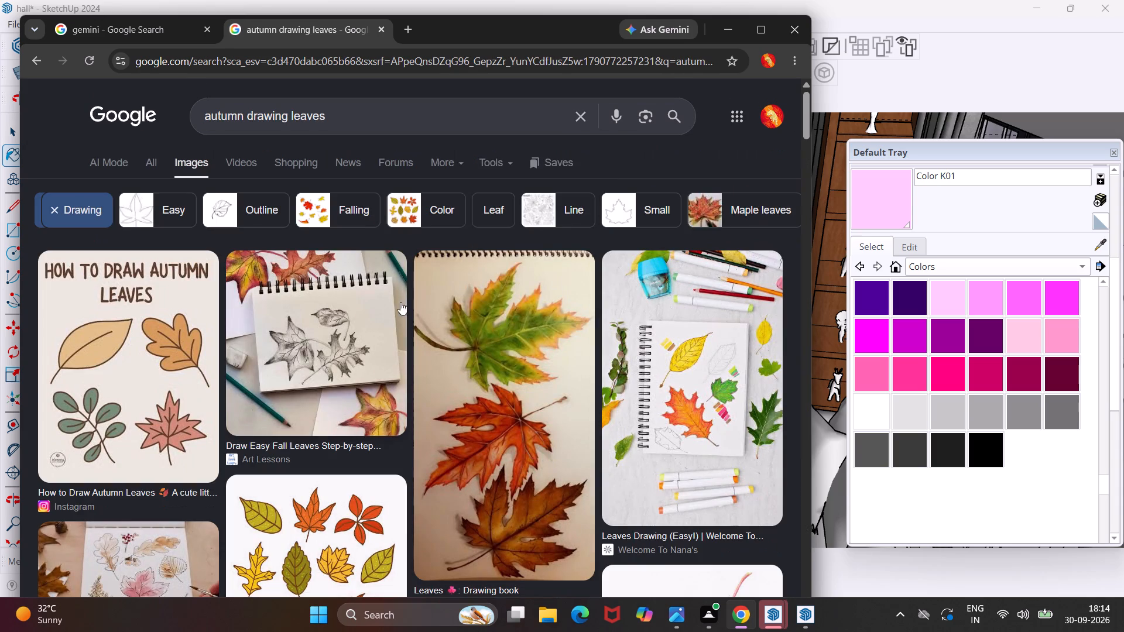
scroll(389, 315, down, 6)
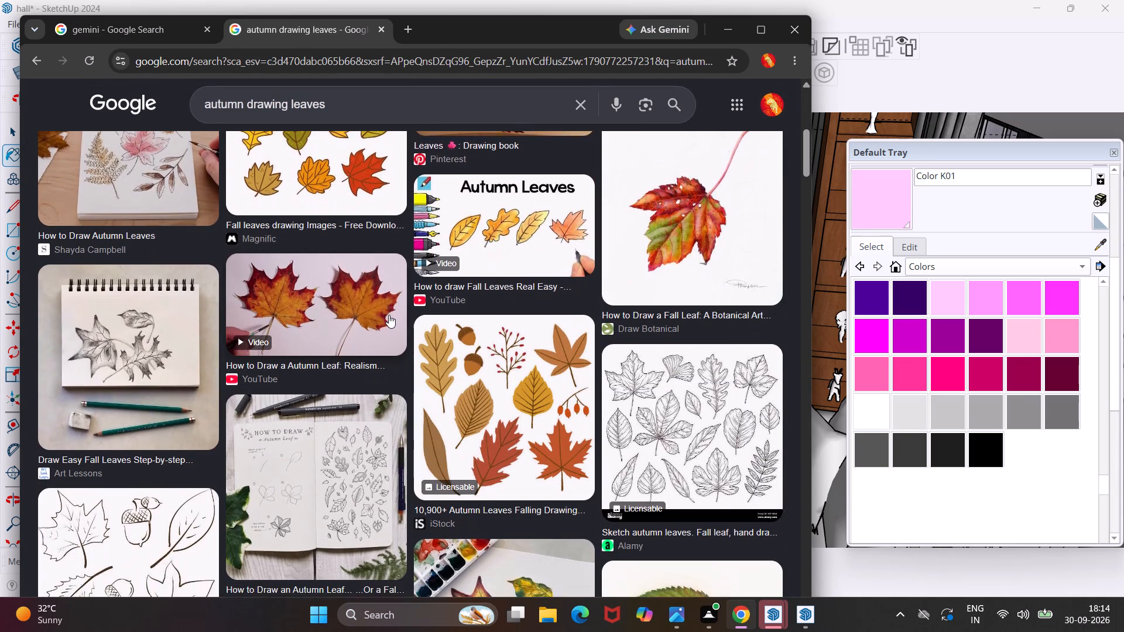
scroll(389, 315, down, 9)
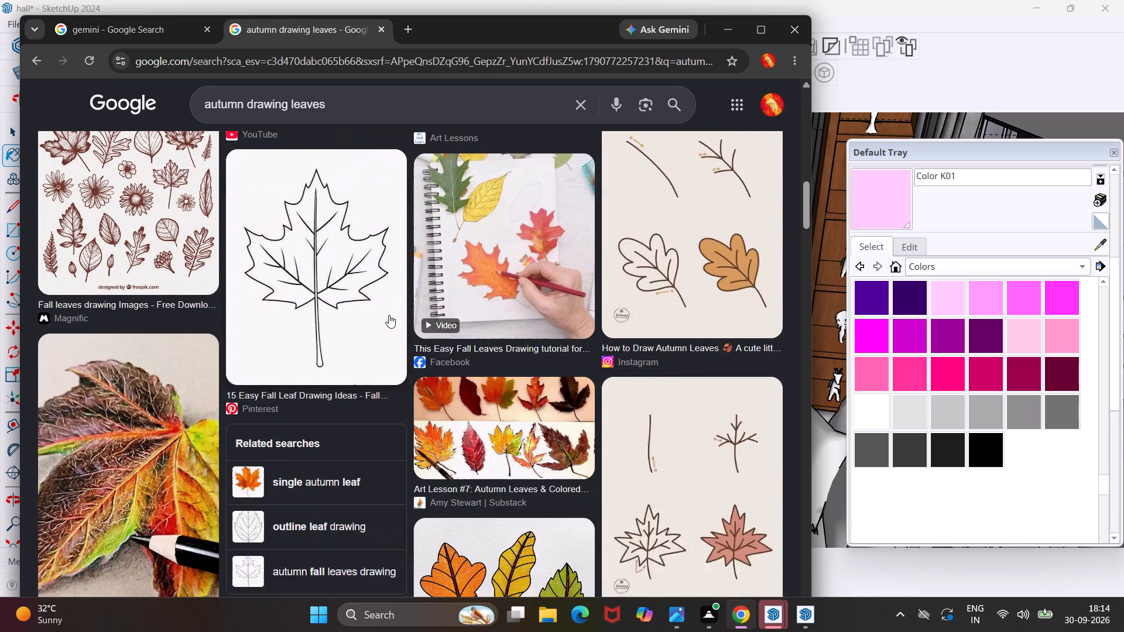
scroll(389, 315, down, 7)
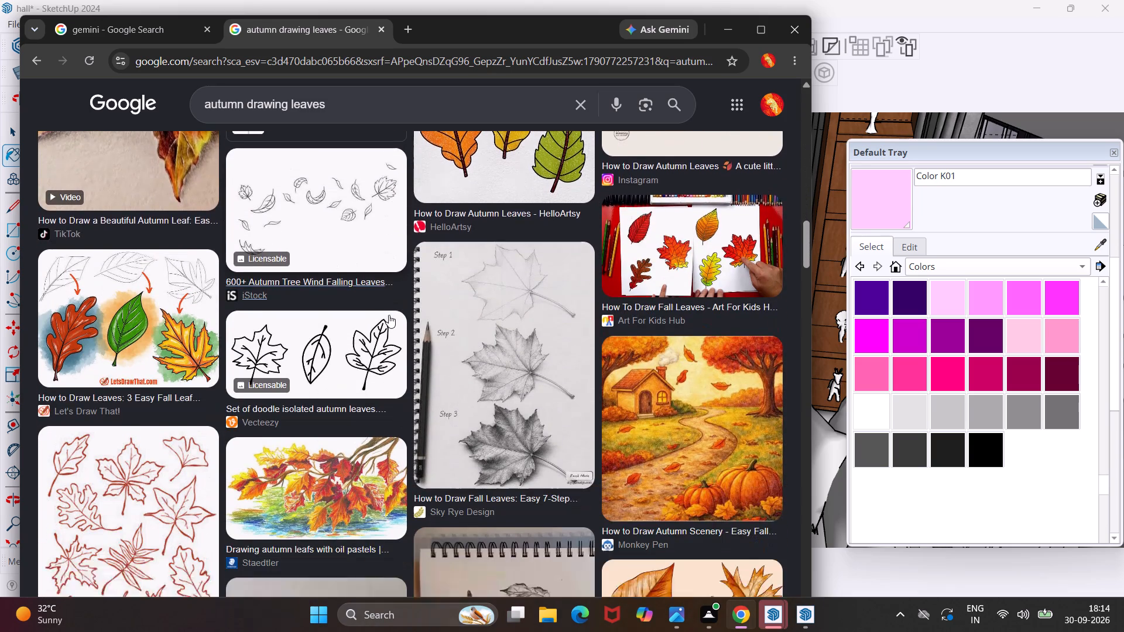
scroll(389, 315, down, 5)
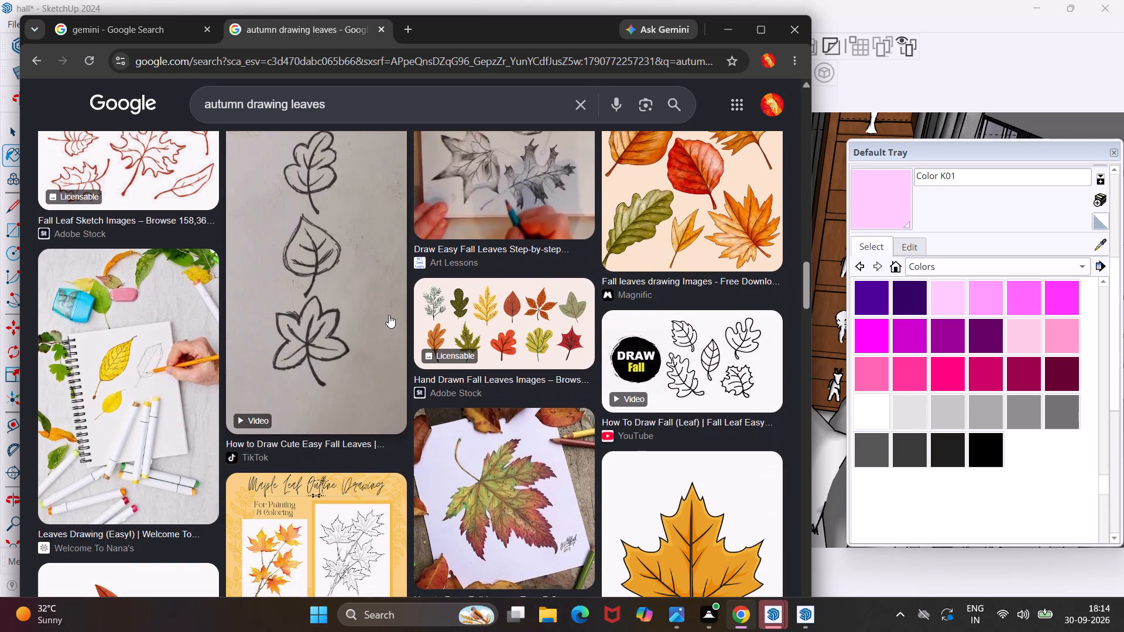
scroll(389, 315, down, 8)
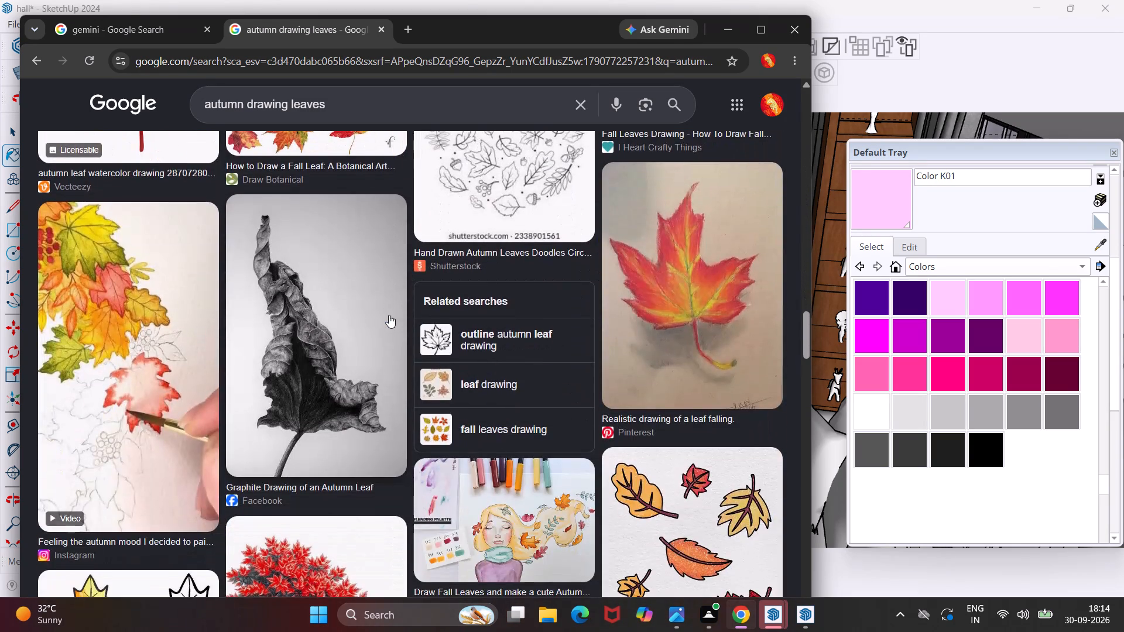
scroll(389, 315, down, 8)
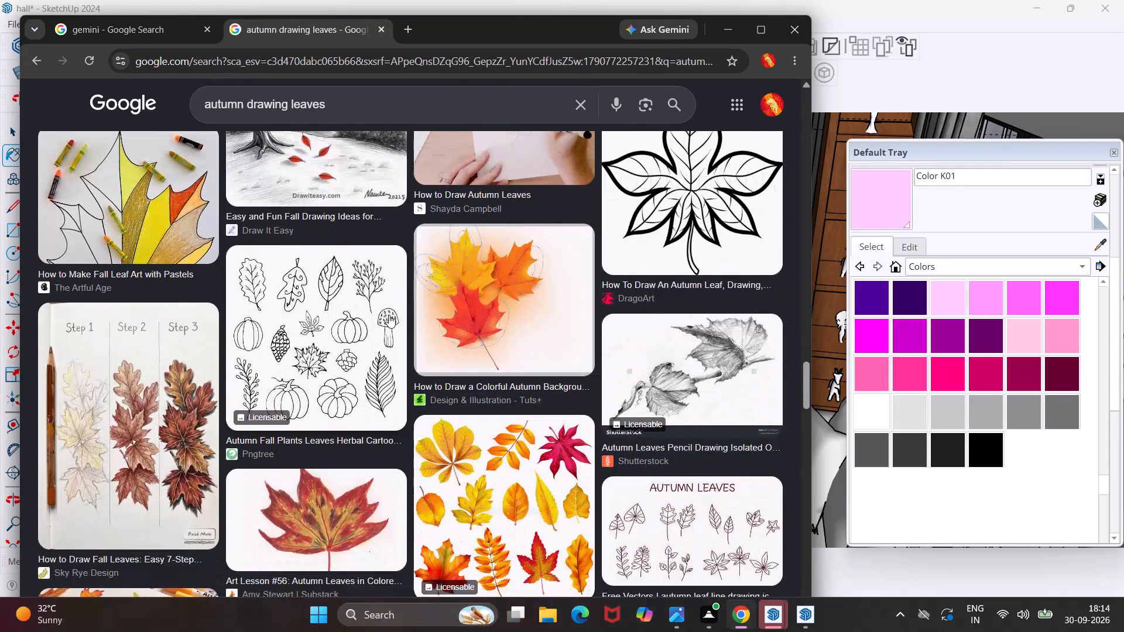
scroll(389, 315, down, 11)
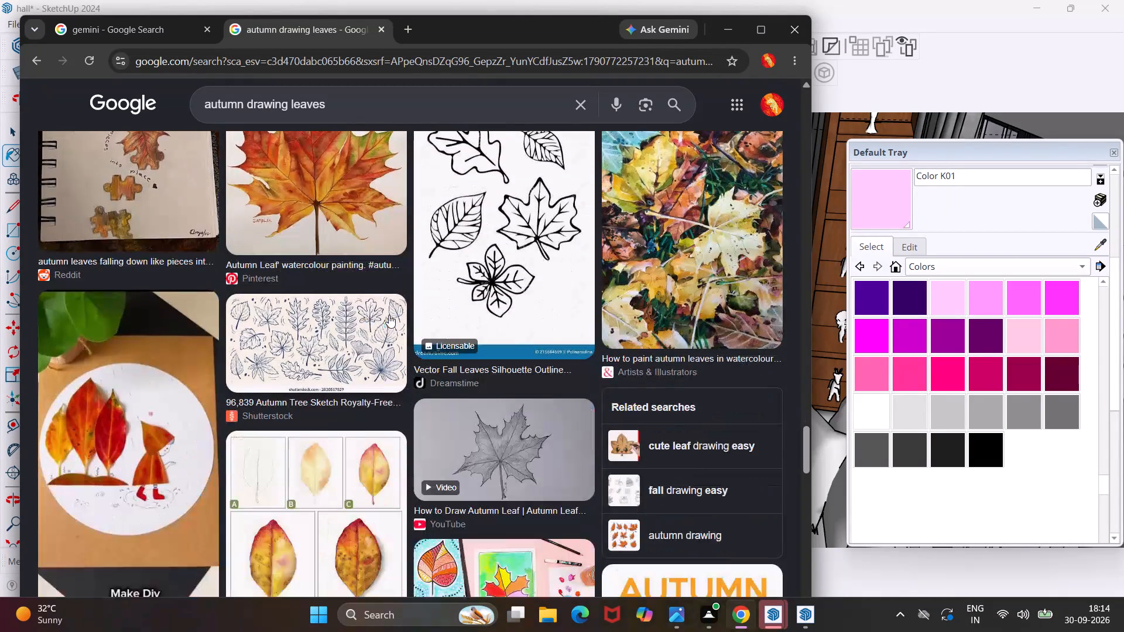
scroll(389, 315, up, 2)
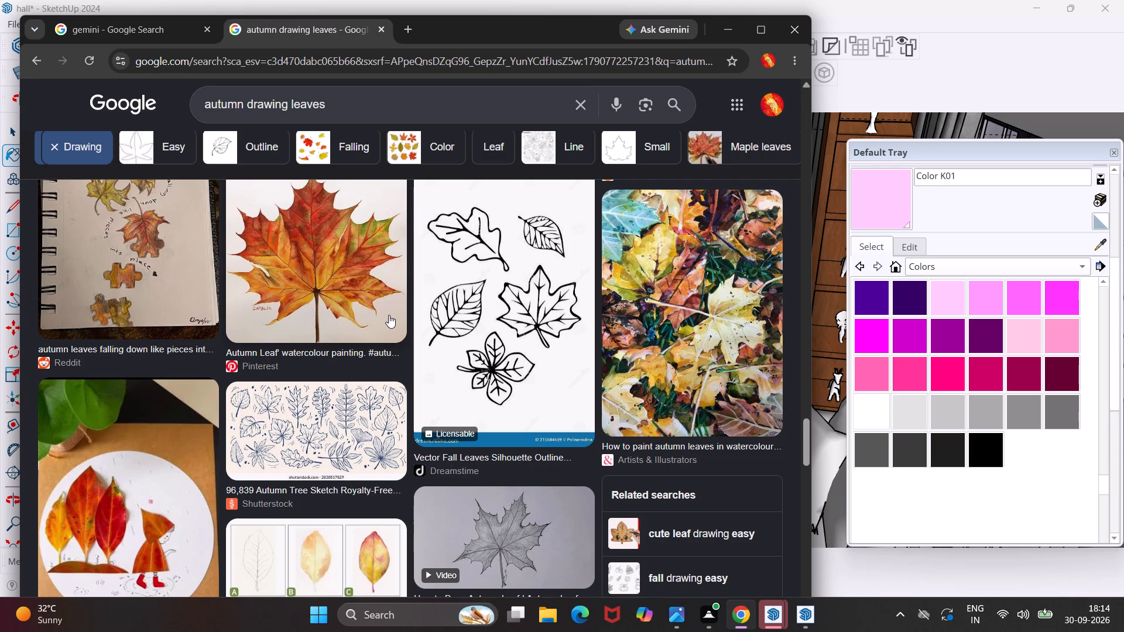
scroll(389, 315, down, 10)
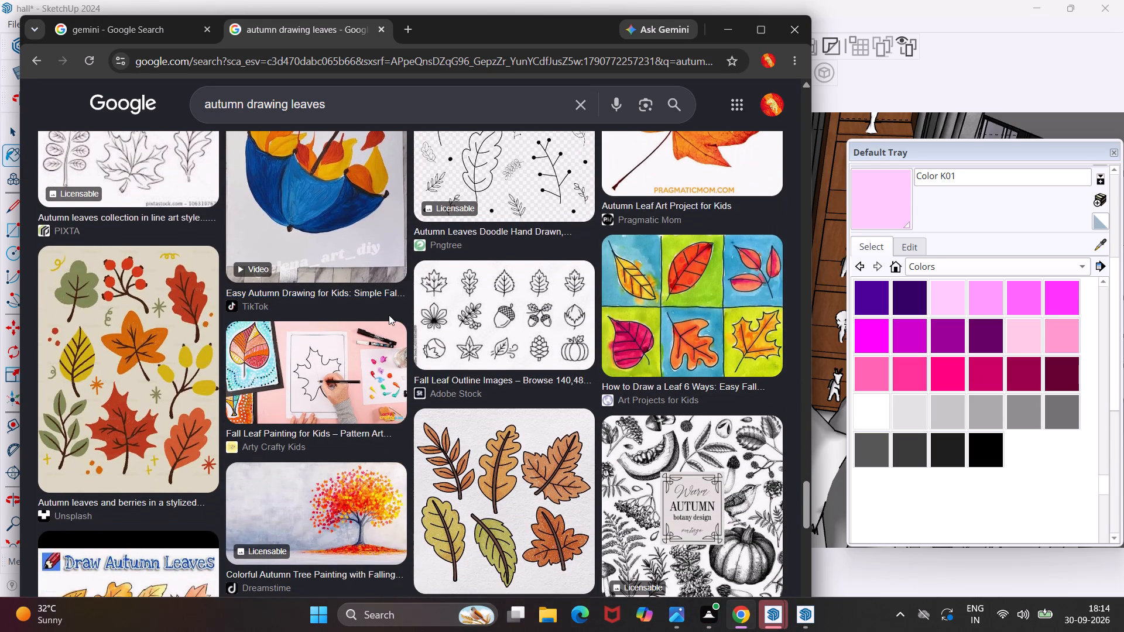
scroll(389, 315, down, 4)
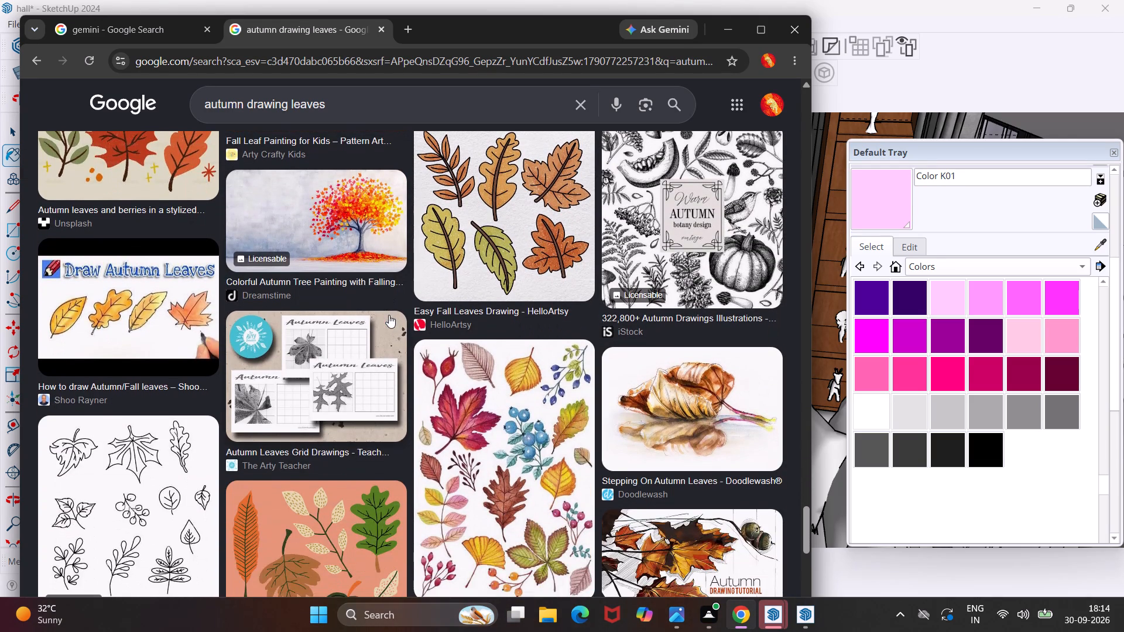
scroll(389, 315, down, 1)
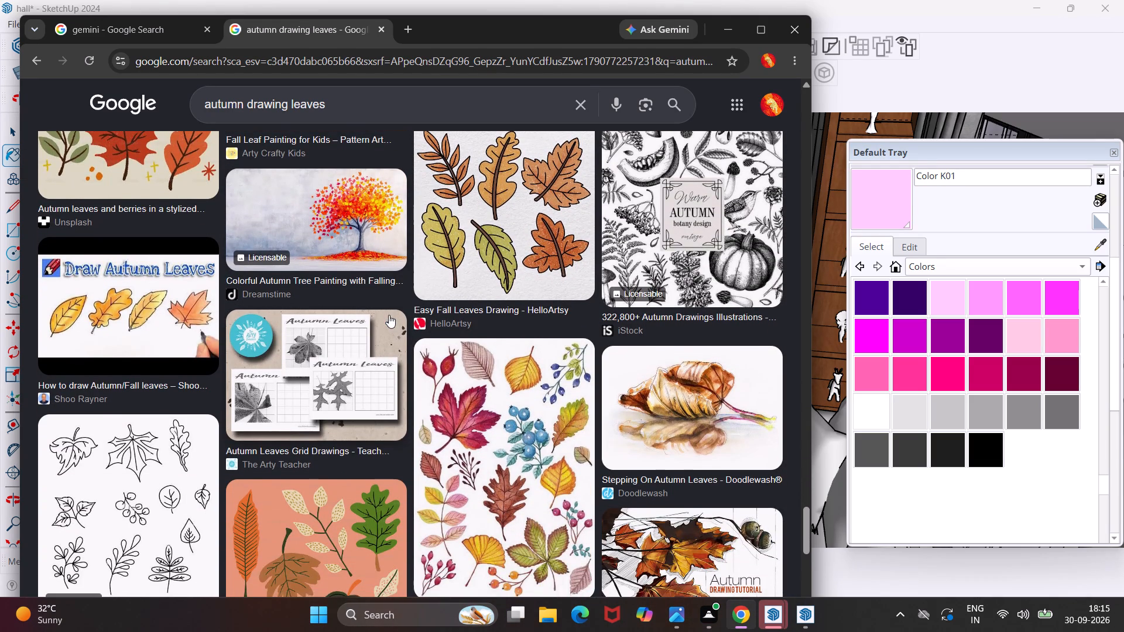
scroll(389, 315, down, 2)
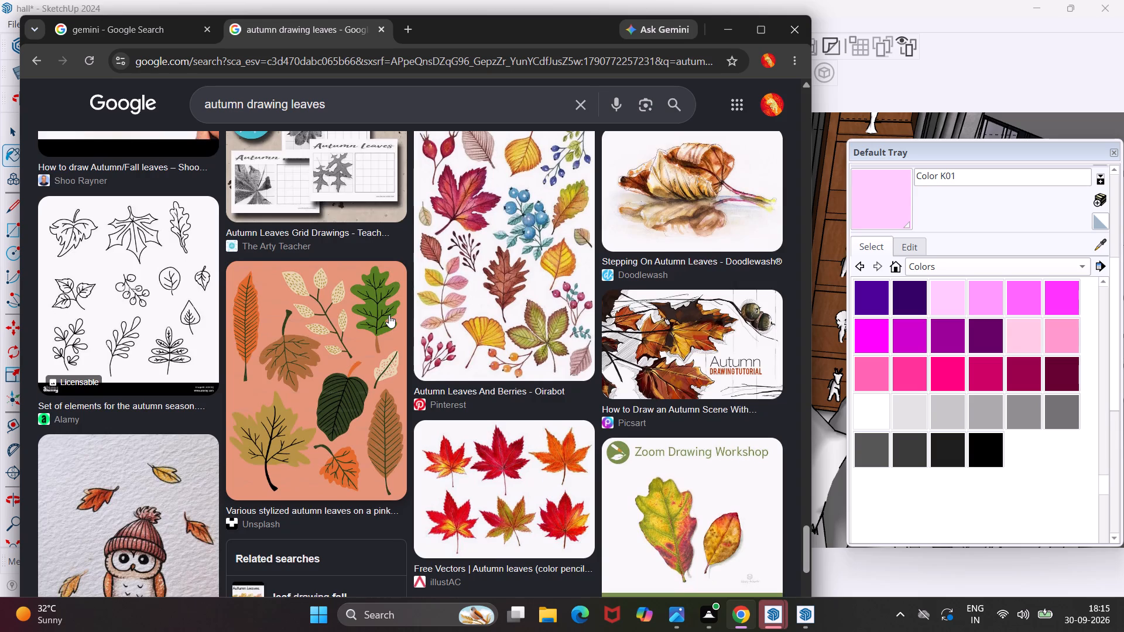
scroll(389, 315, down, 8)
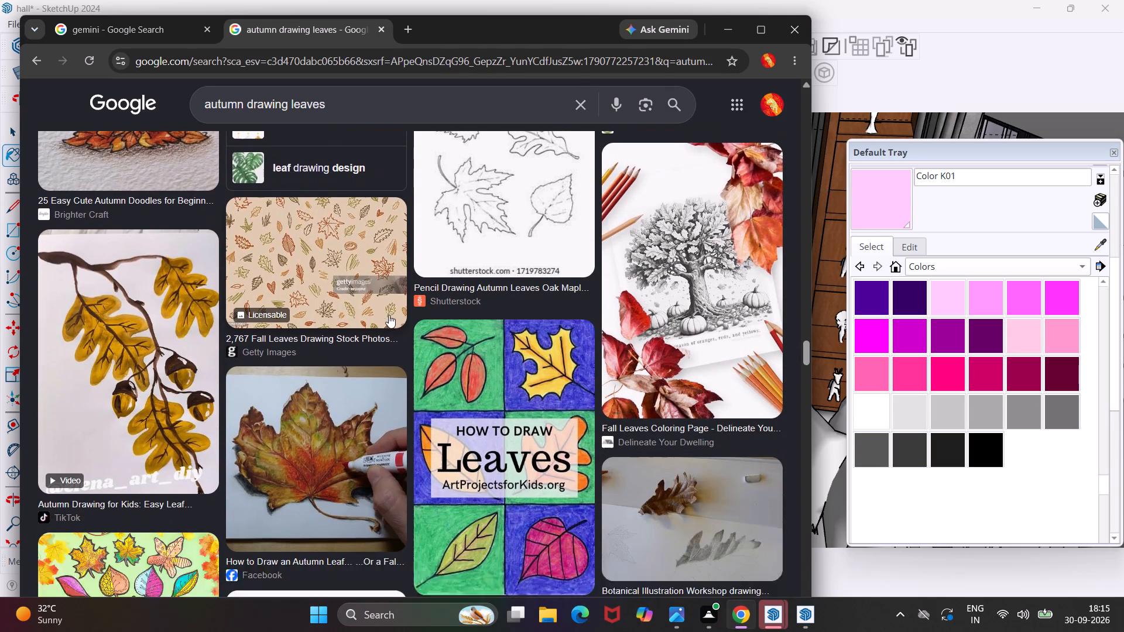
scroll(389, 315, down, 1)
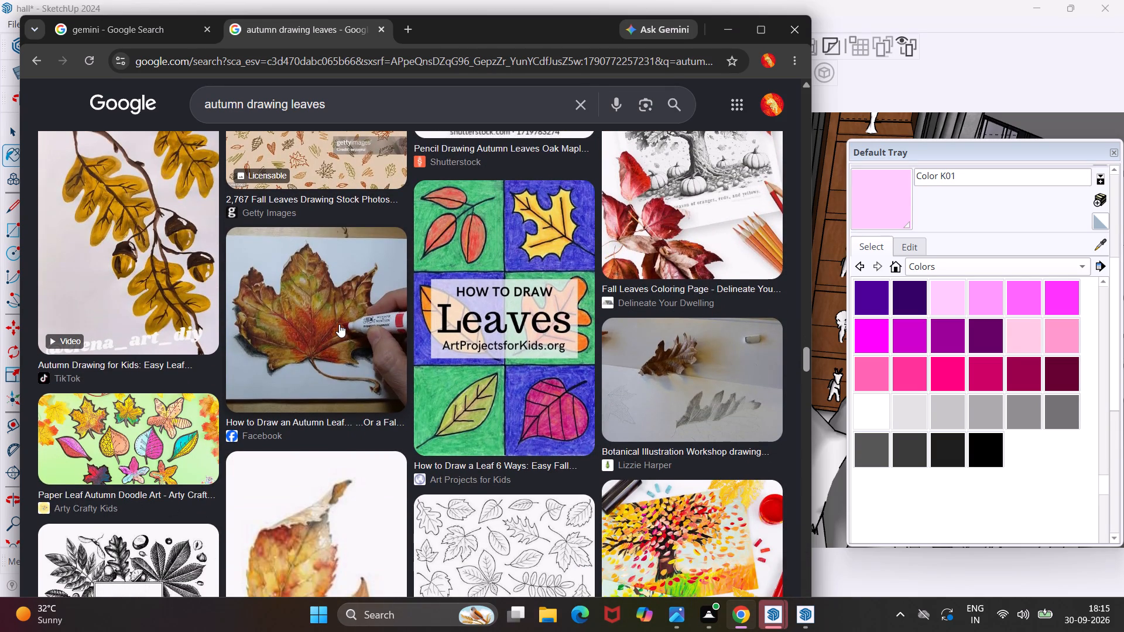
scroll(339, 324, down, 2)
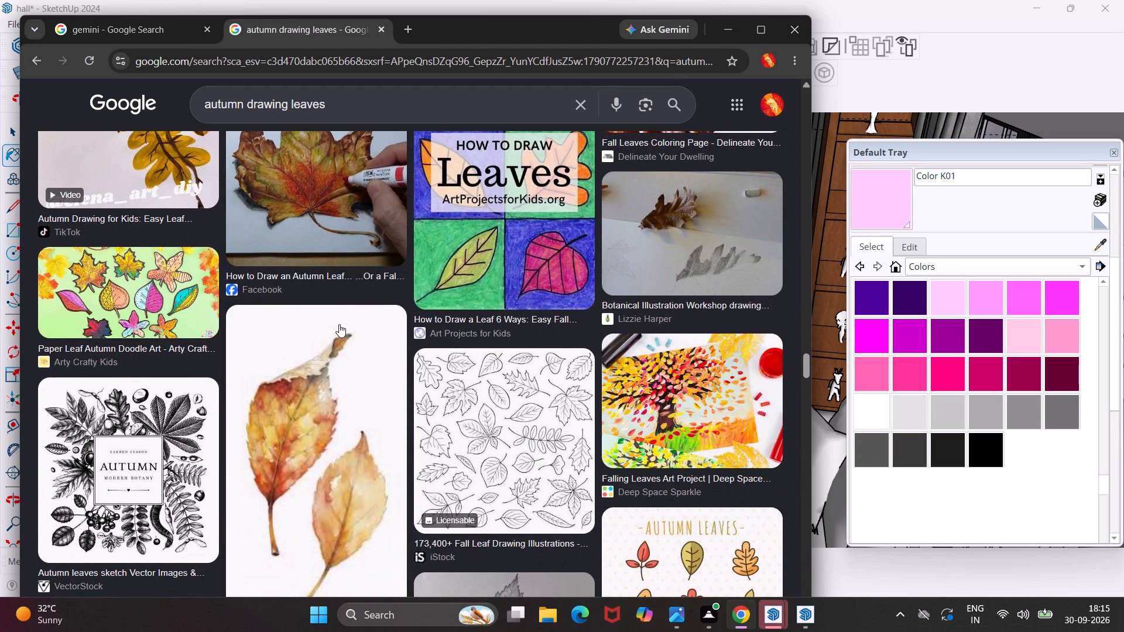
scroll(339, 324, down, 5)
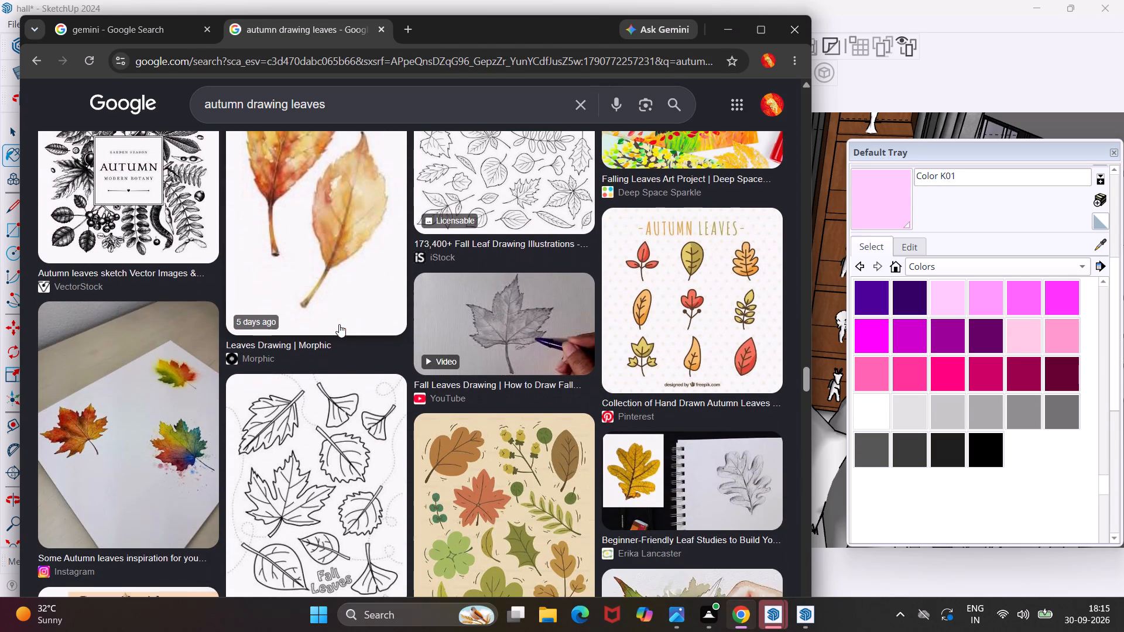
scroll(339, 324, down, 5)
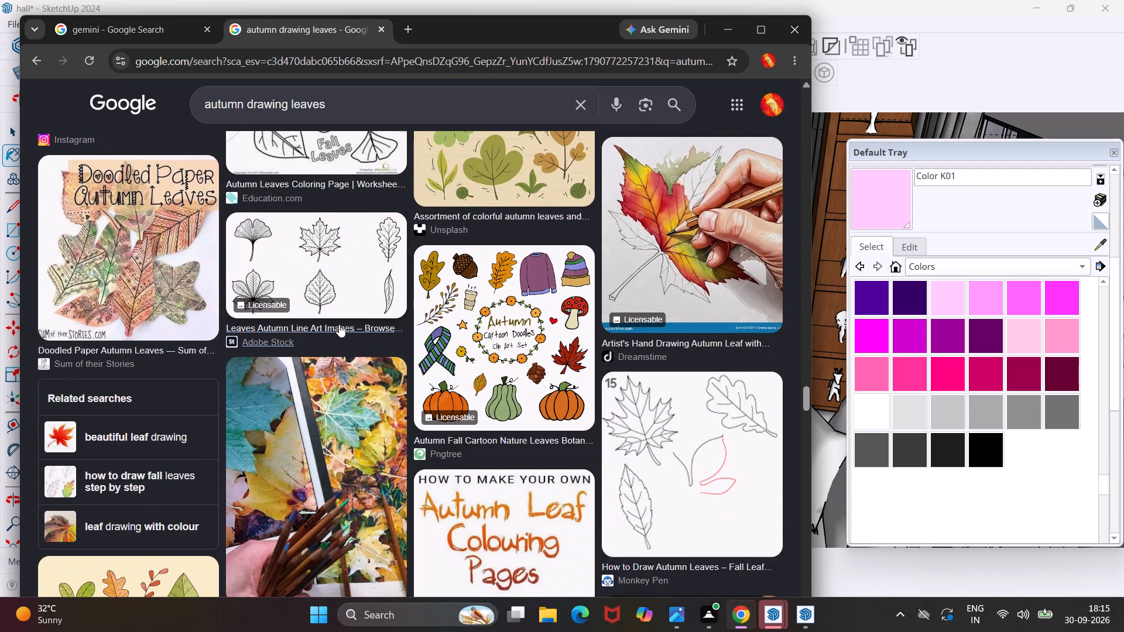
scroll(339, 324, down, 5)
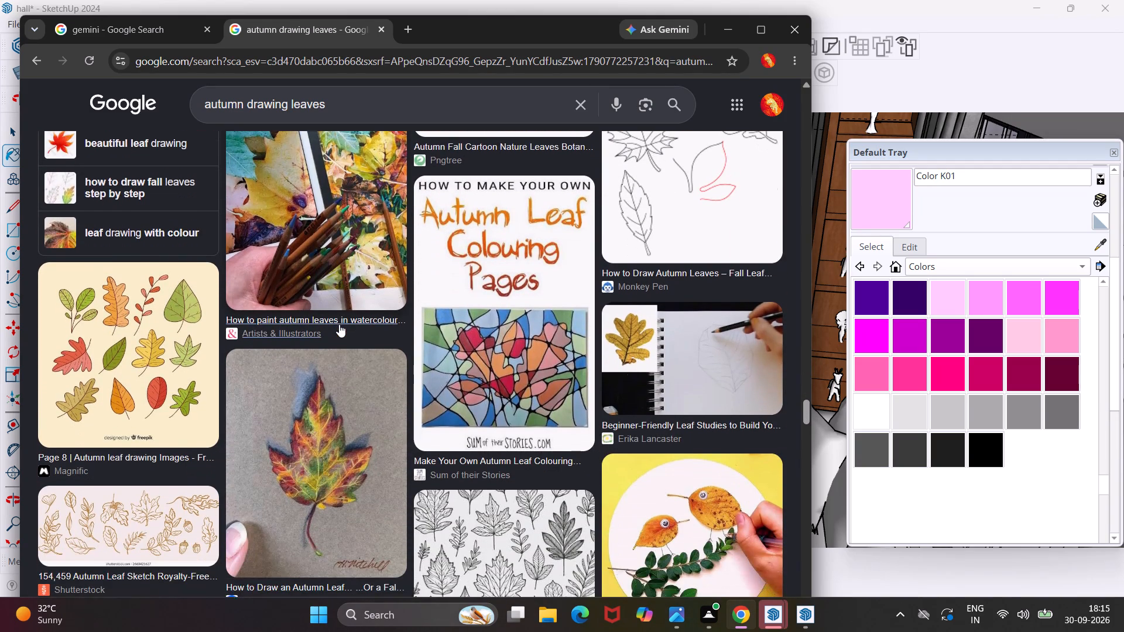
scroll(339, 324, down, 7)
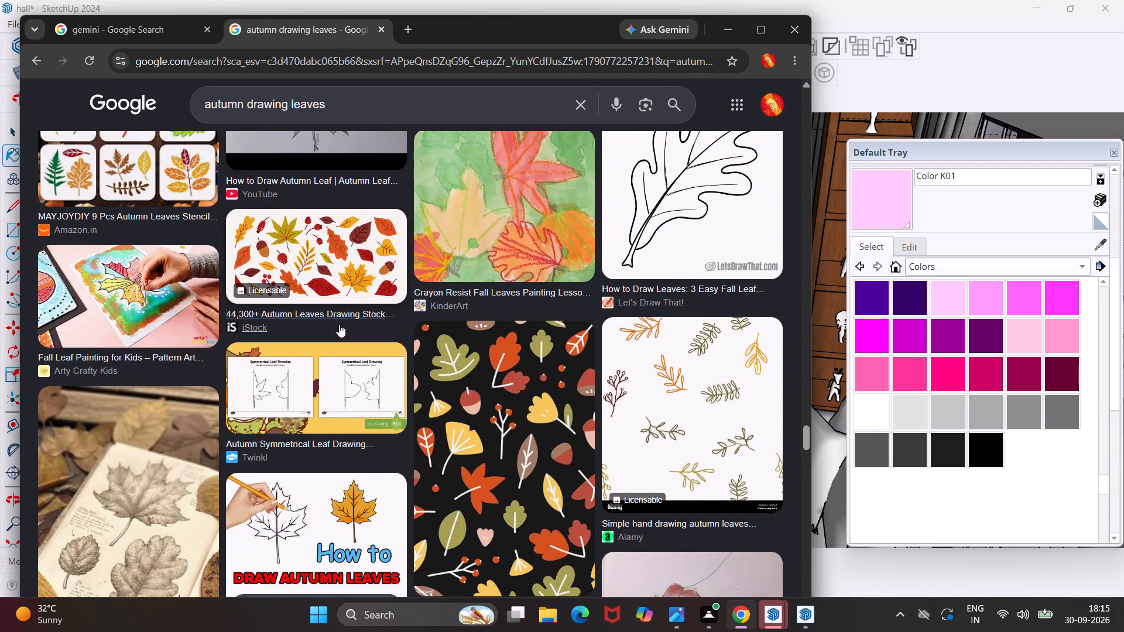
scroll(339, 324, down, 7)
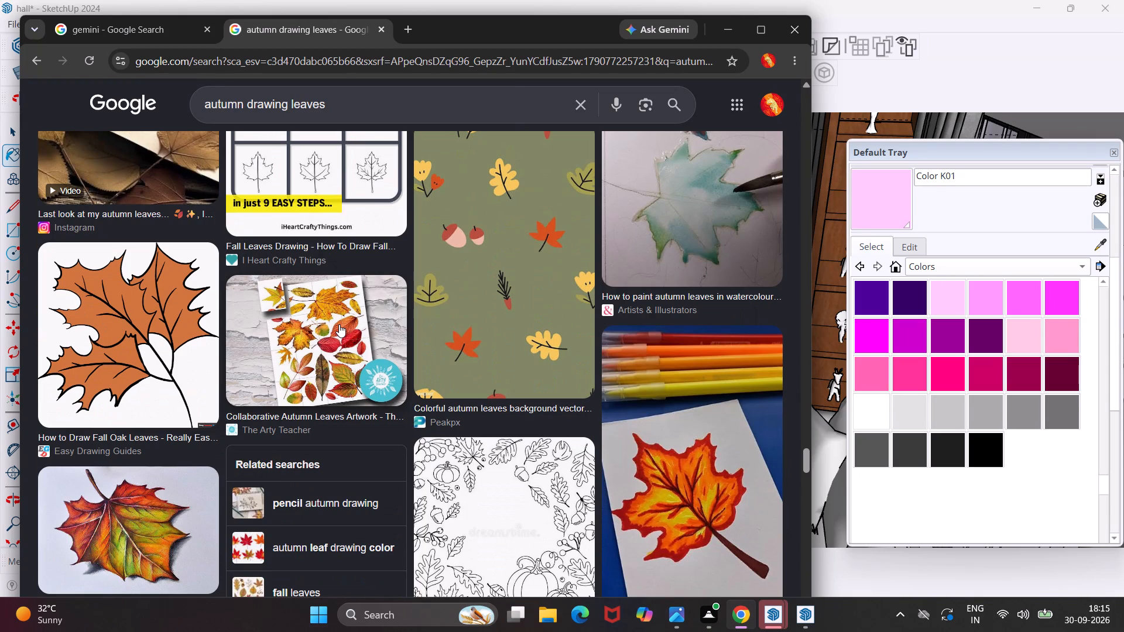
scroll(339, 324, down, 9)
scroll(339, 324, up, 1)
scroll(339, 324, down, 8)
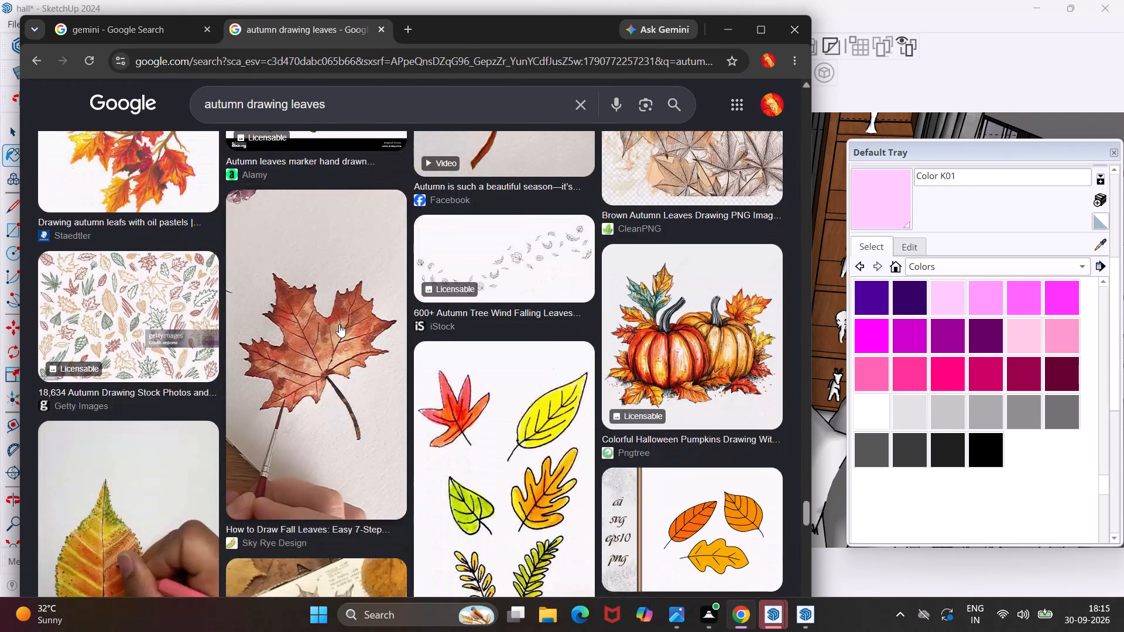
scroll(339, 324, down, 7)
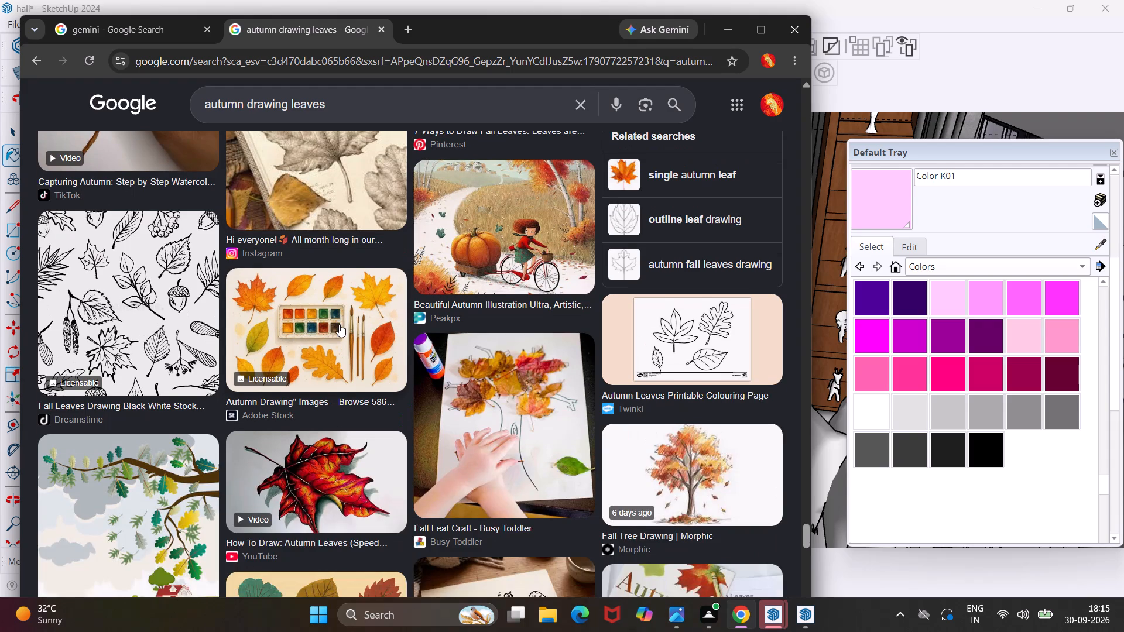
scroll(339, 324, down, 8)
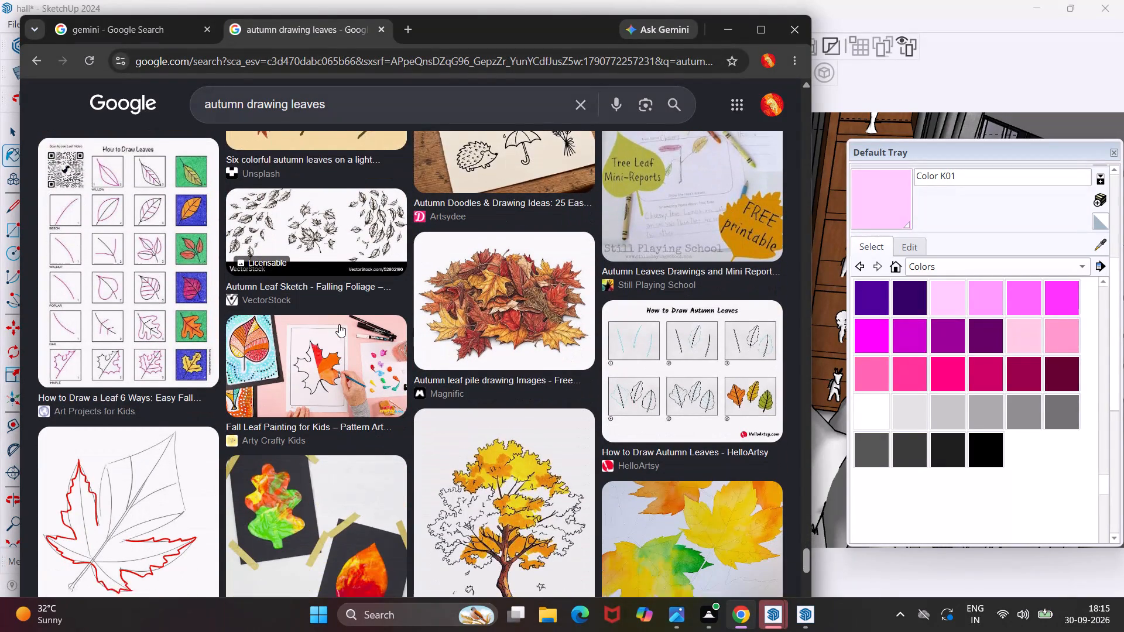
scroll(339, 324, down, 4)
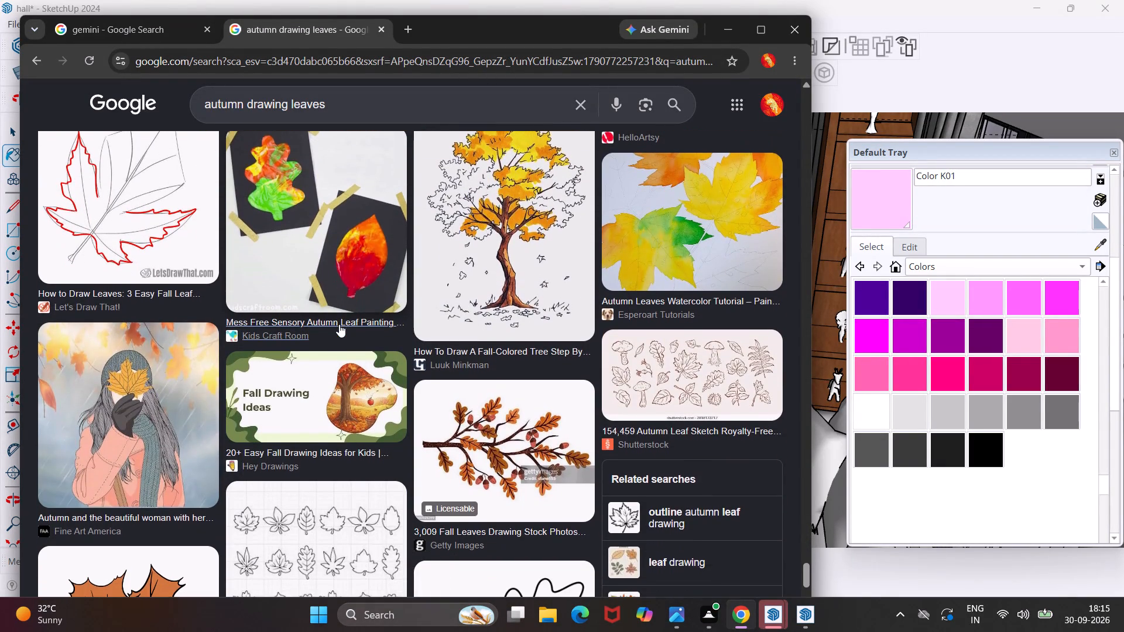
scroll(339, 324, down, 8)
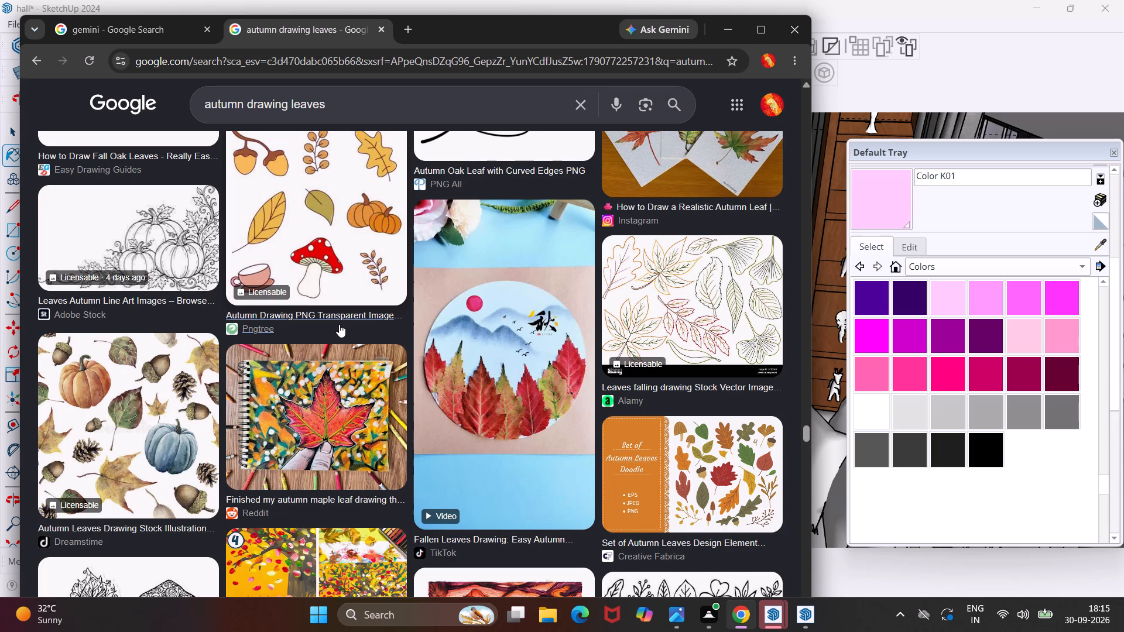
scroll(339, 324, down, 3)
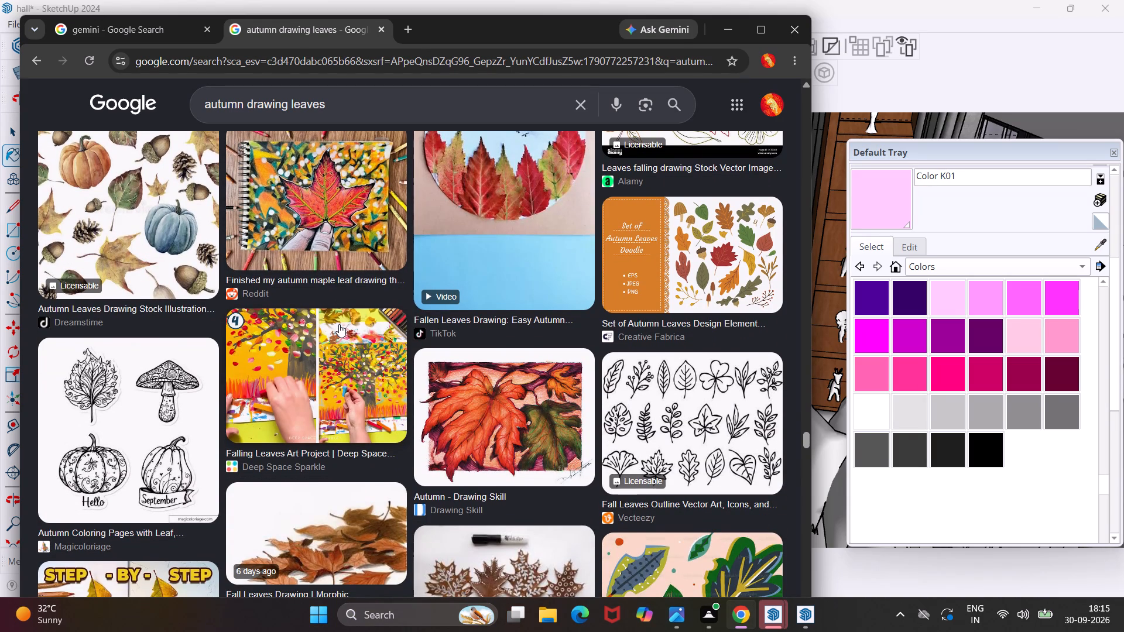
scroll(339, 324, down, 11)
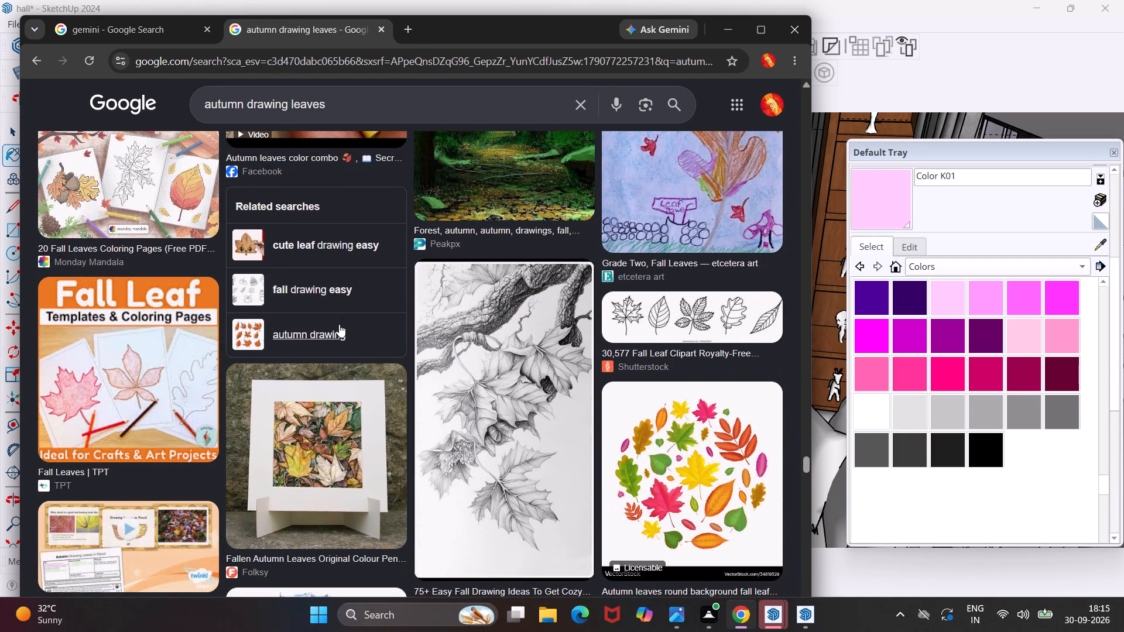
scroll(339, 324, down, 11)
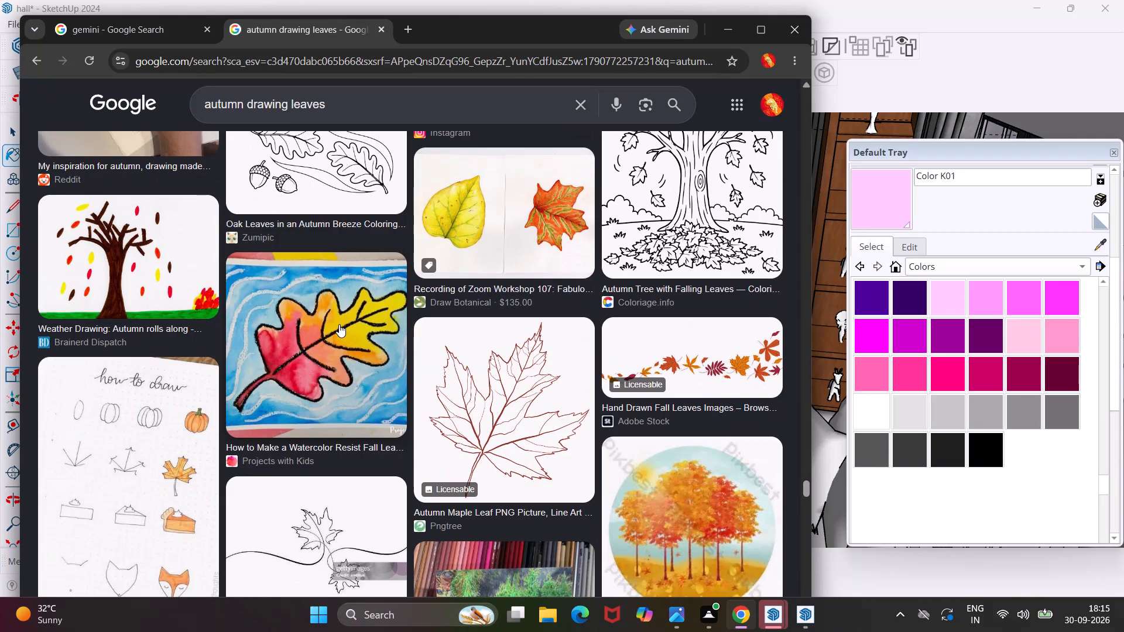
scroll(339, 324, up, 3)
scroll(339, 324, down, 4)
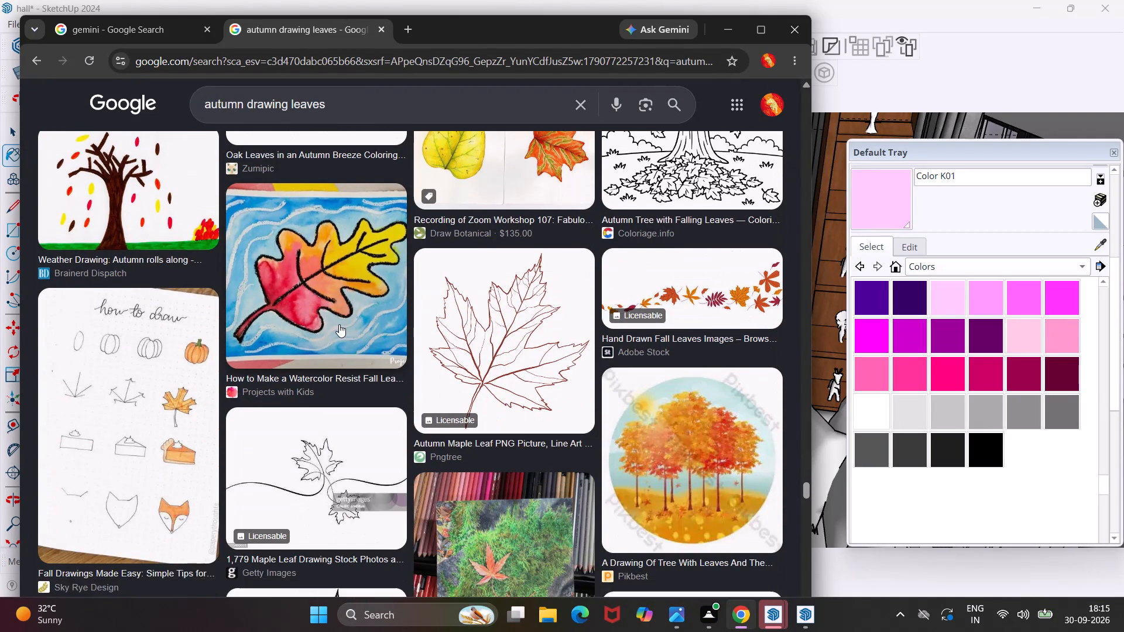
scroll(339, 324, down, 9)
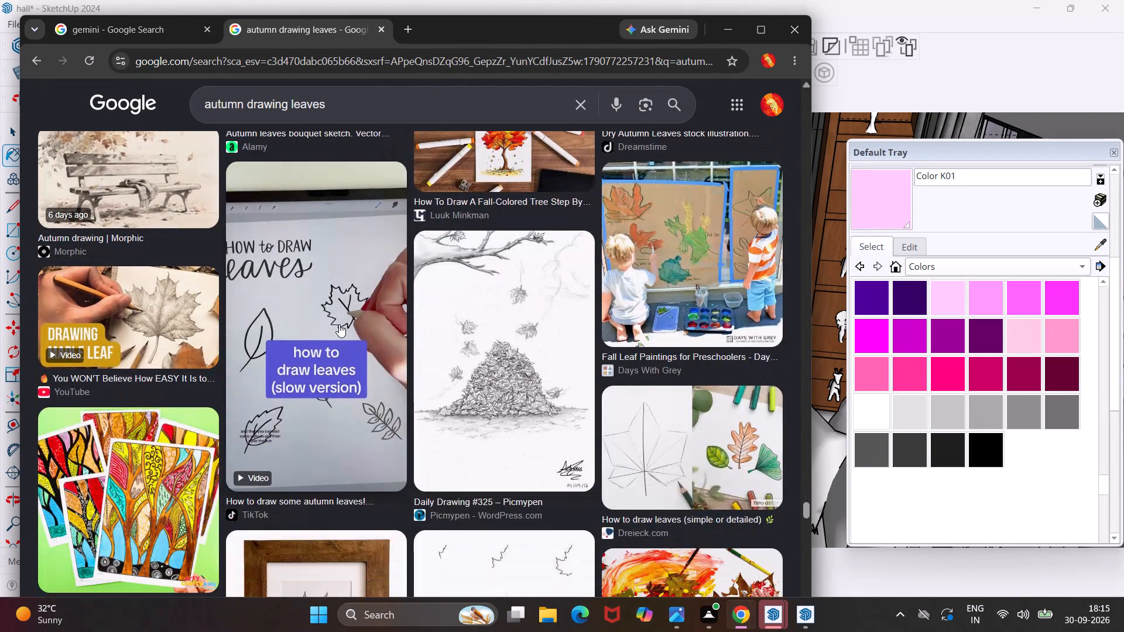
scroll(339, 324, down, 10)
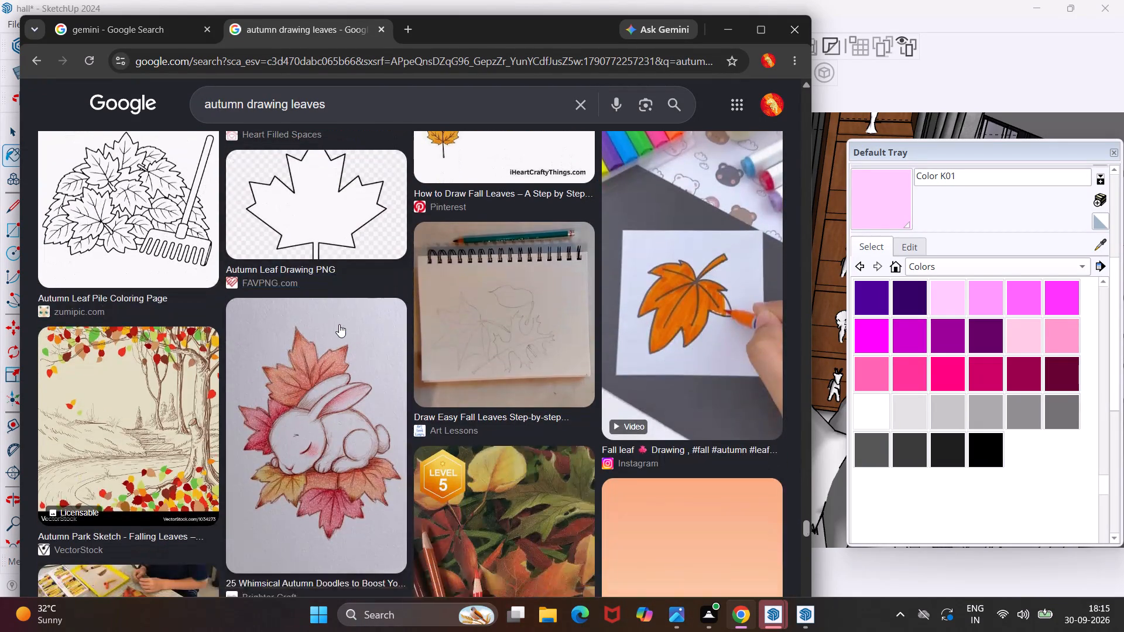
scroll(339, 324, down, 9)
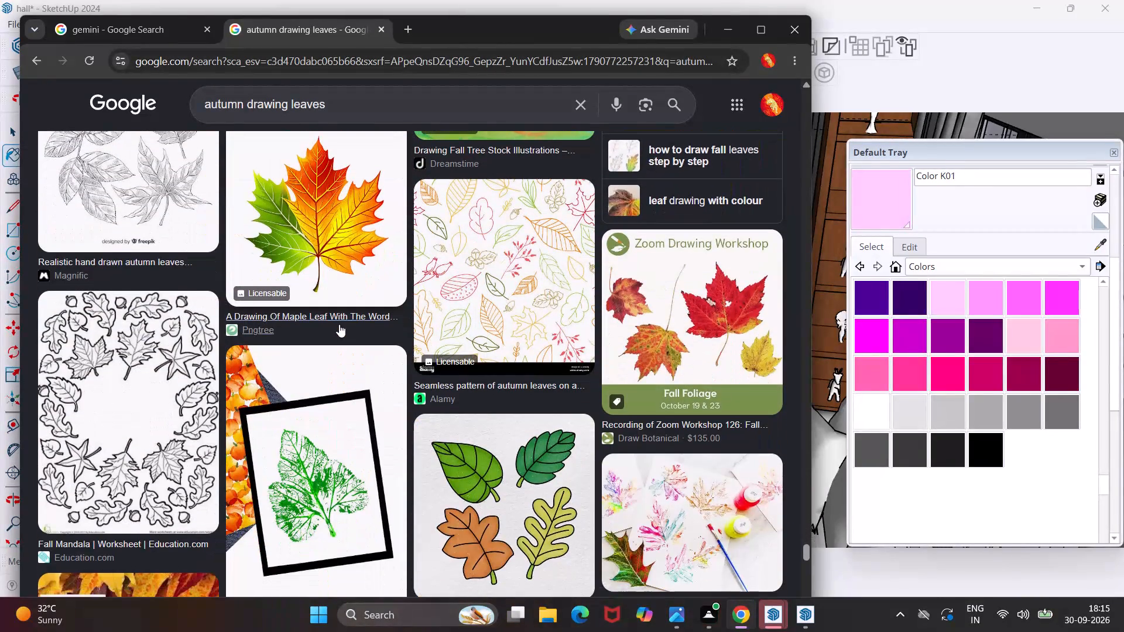
Look further through the autumn leaf drawing results for artwork suitable for the framed wall panel.
scroll(339, 324, down, 12)
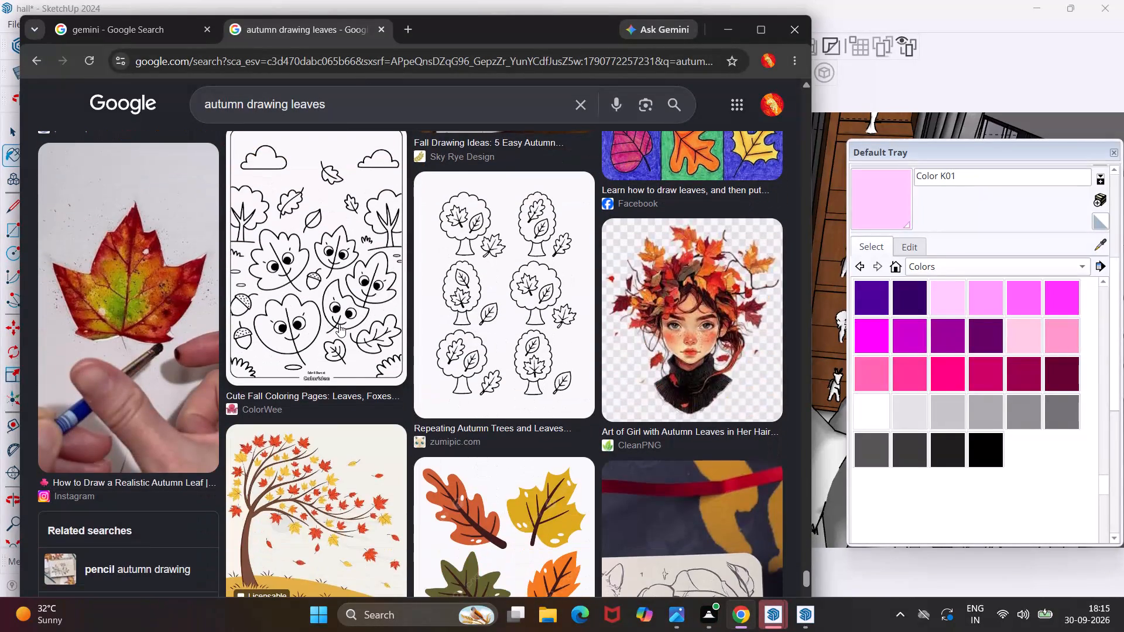
scroll(339, 324, down, 12)
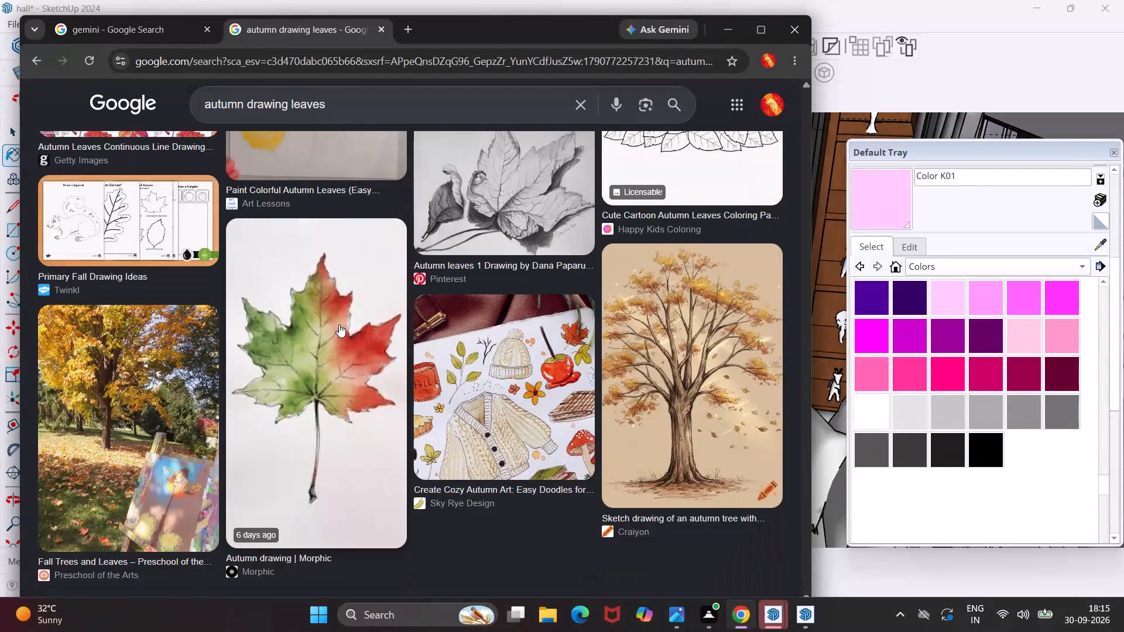
scroll(339, 324, down, 8)
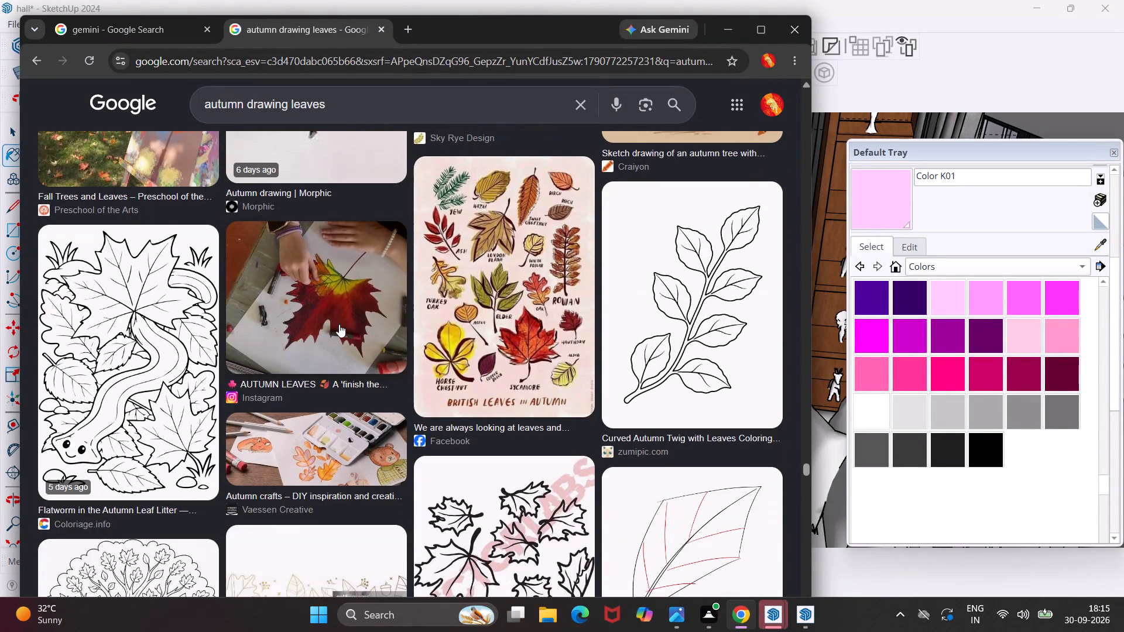
scroll(339, 324, down, 8)
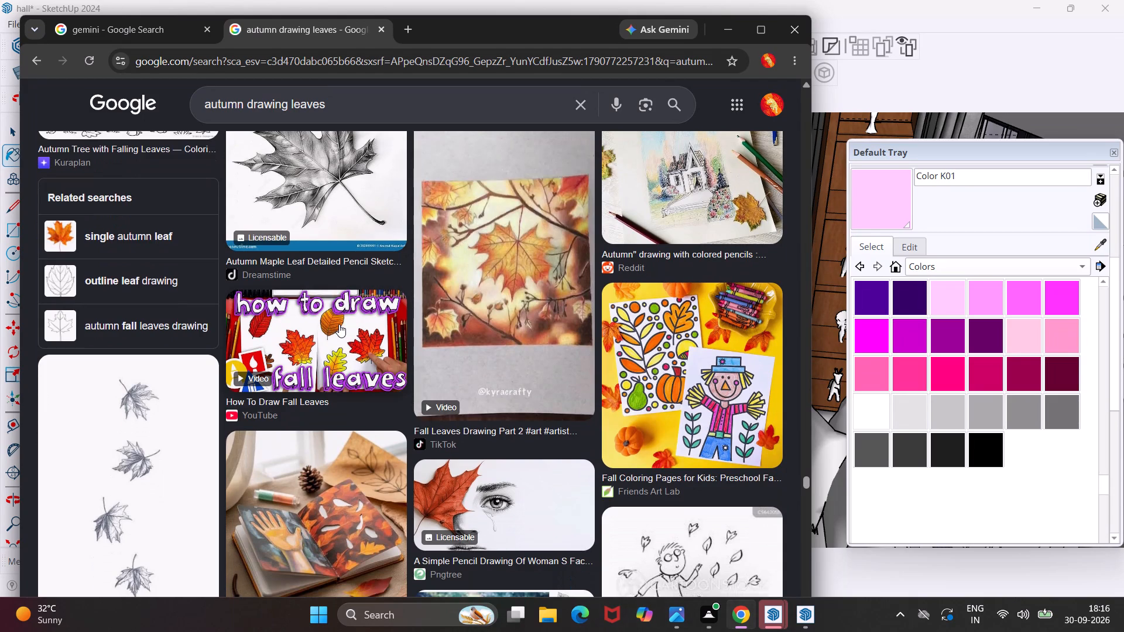
scroll(367, 322, down, 3)
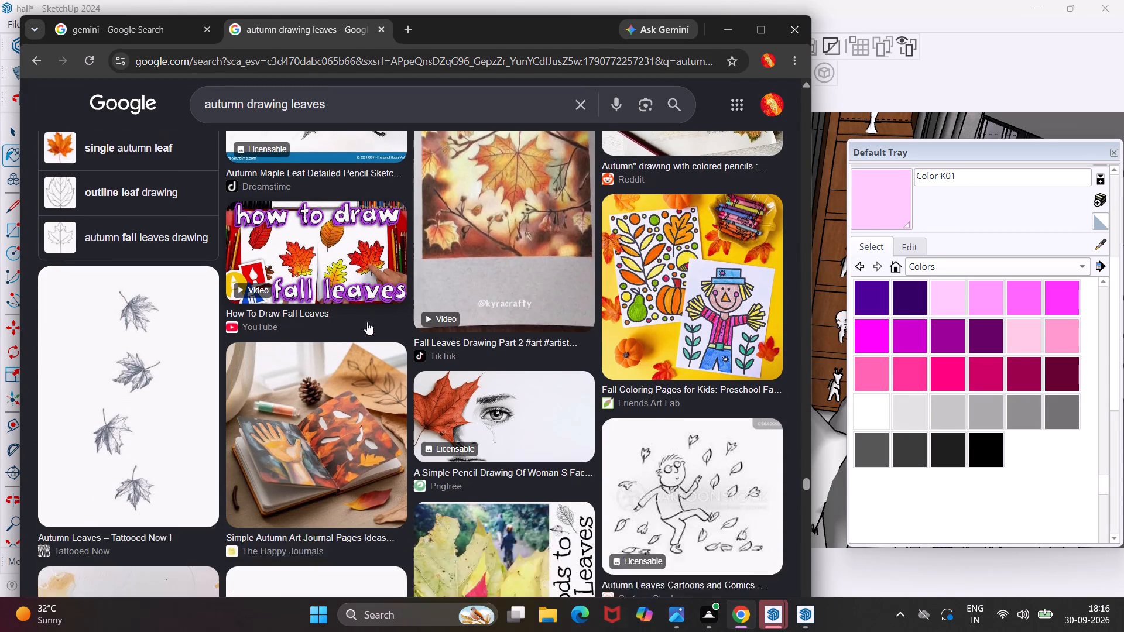
scroll(367, 322, down, 3)
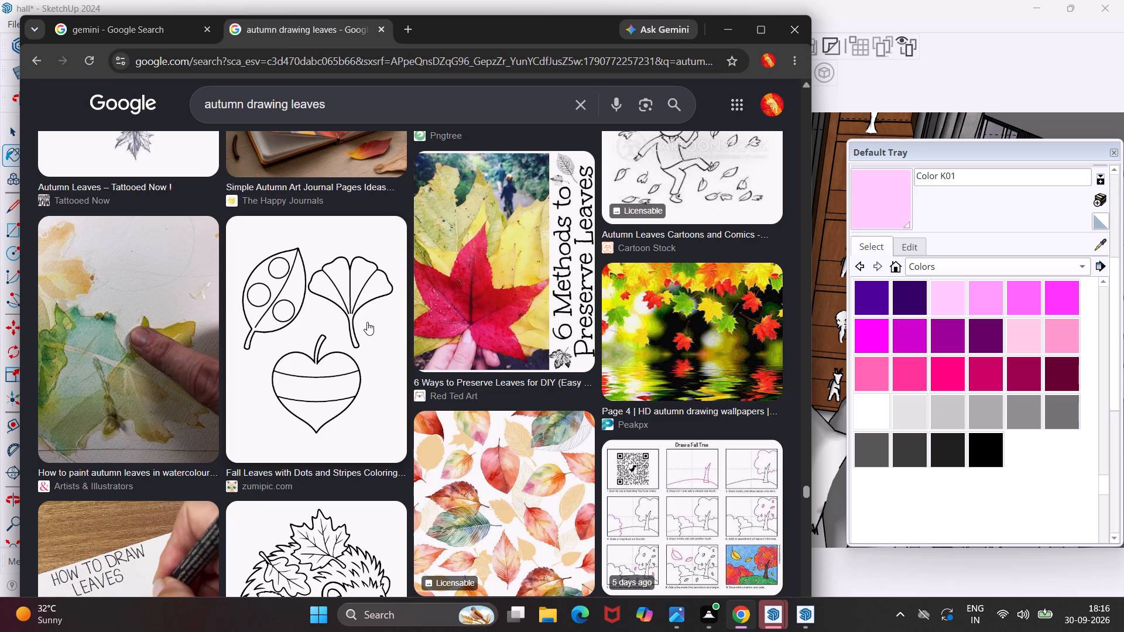
scroll(434, 315, down, 2)
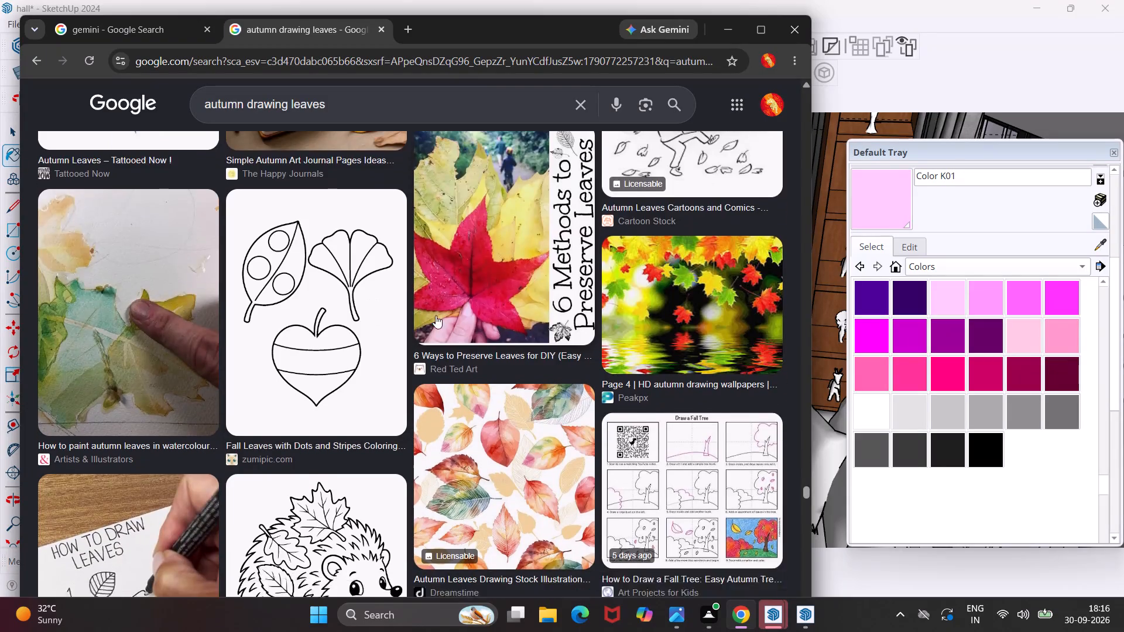
scroll(436, 315, down, 2)
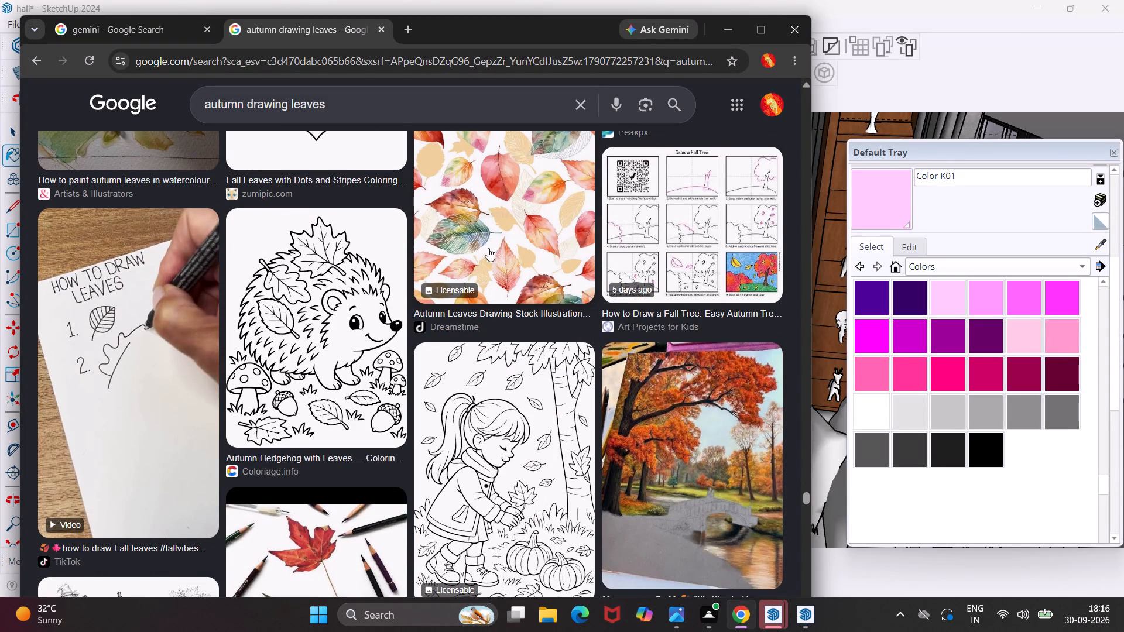
Preview the Dreamstime watercolour autumn leaves pattern and look through its related images and further results for panel artwork.
click(495, 239)
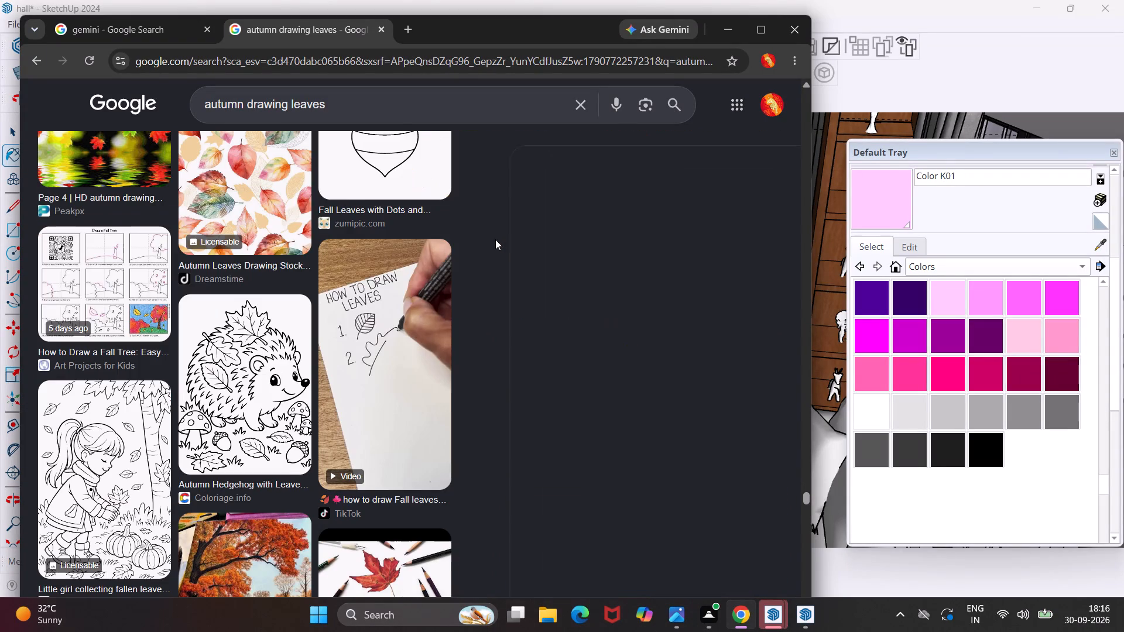
scroll(396, 330, down, 3)
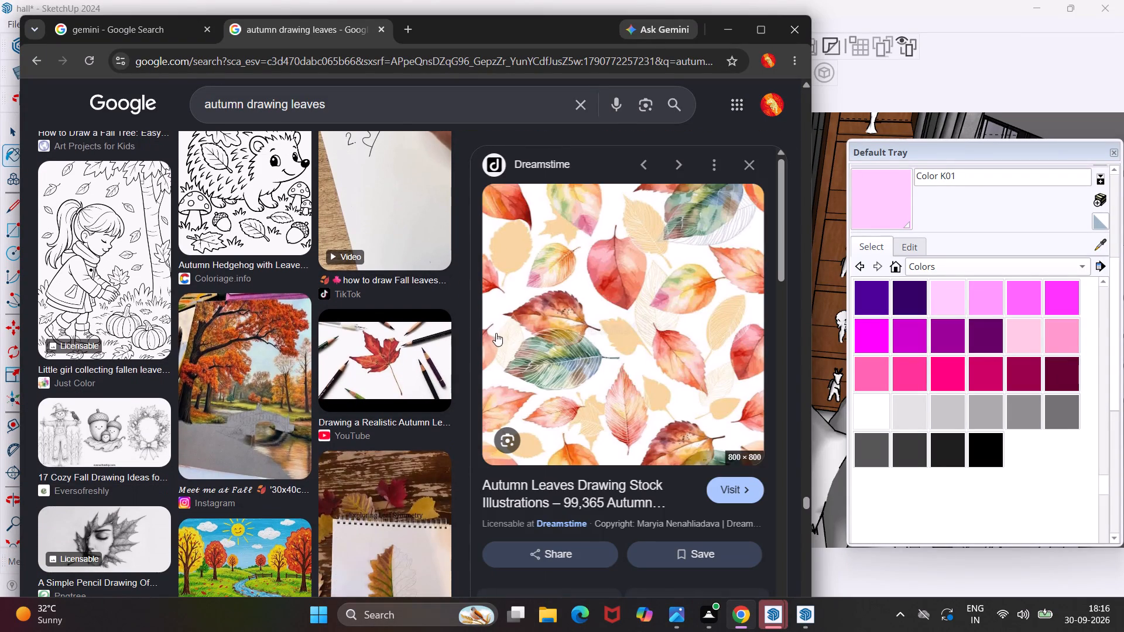
scroll(385, 366, down, 4)
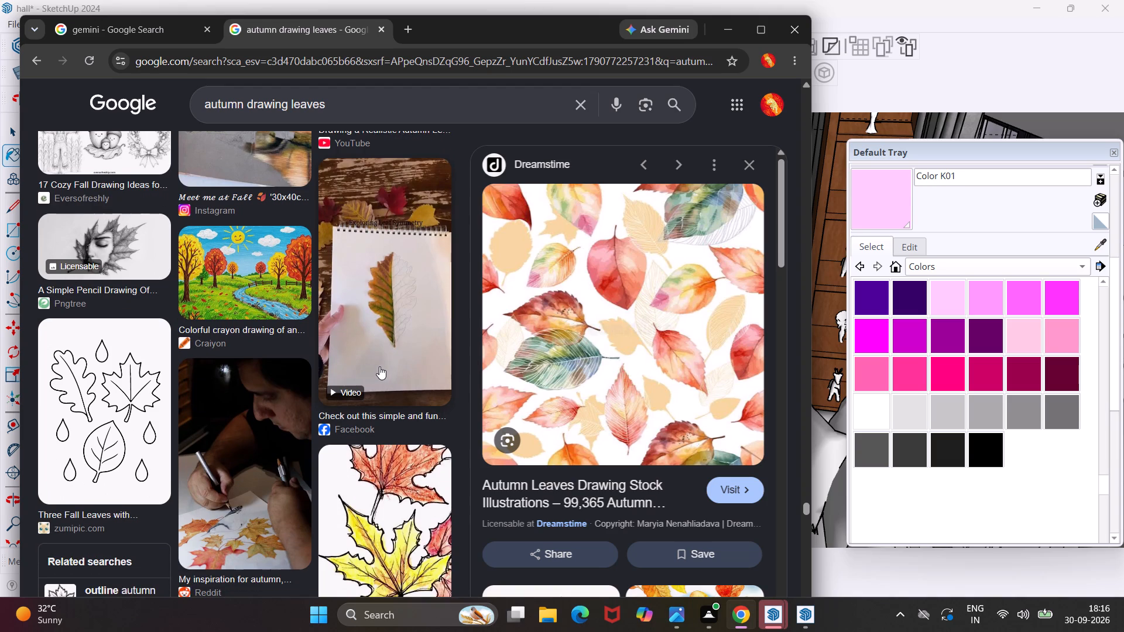
scroll(379, 366, down, 4)
scroll(578, 415, down, 4)
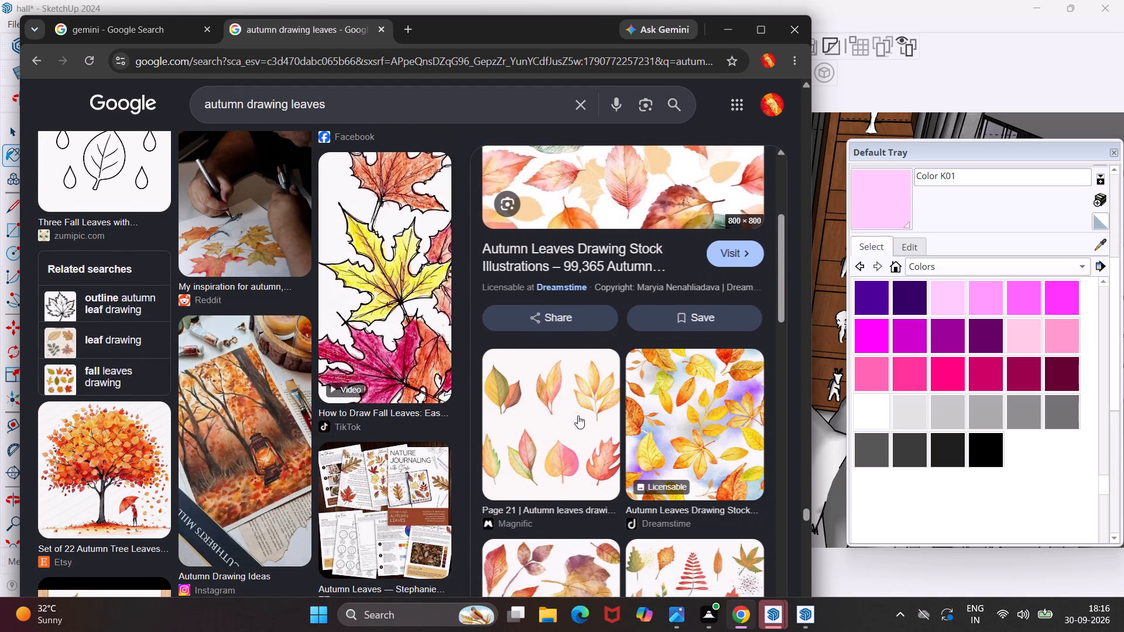
scroll(578, 415, down, 8)
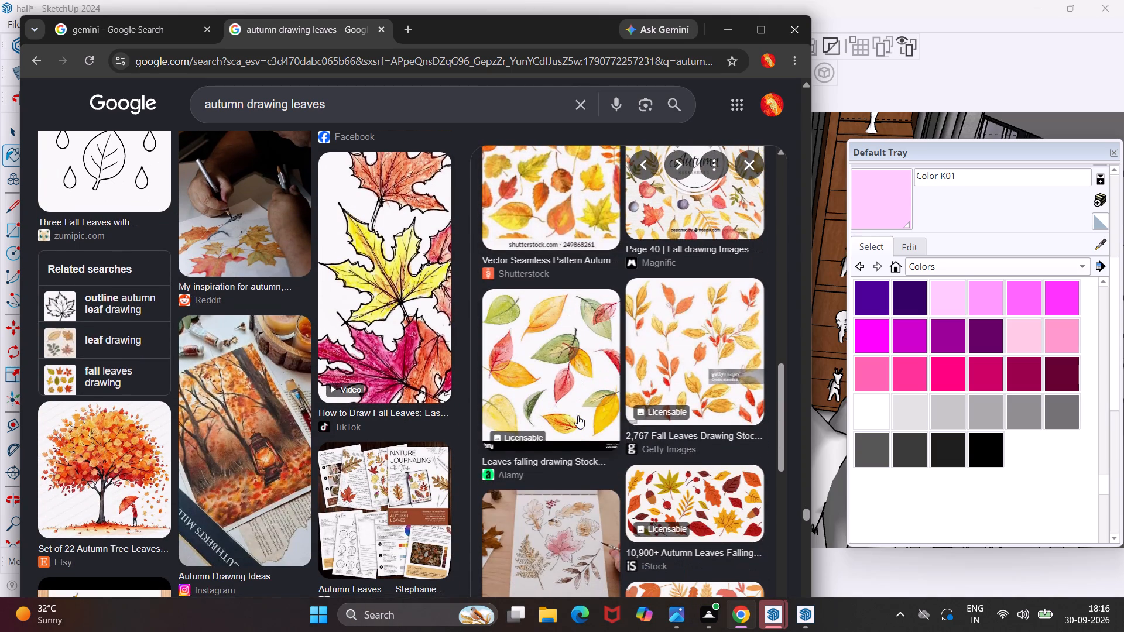
scroll(415, 441, down, 7)
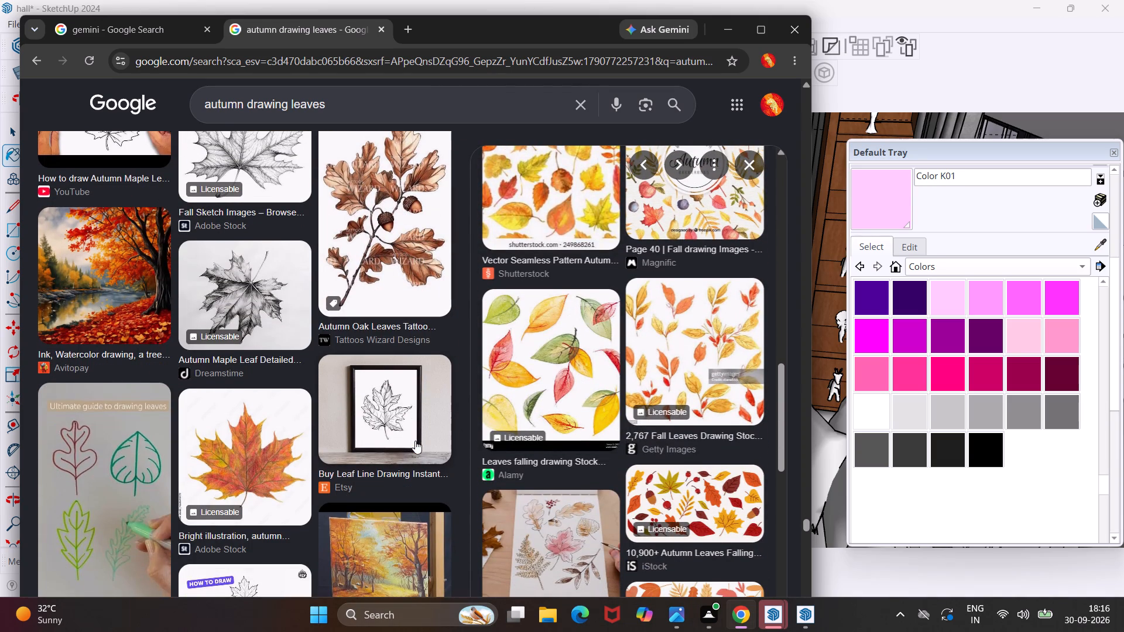
Preview the Autumn Oak Leaves illustration with acorns from Tattoos Wizard Designs and compare it with related images and further results.
click(368, 228)
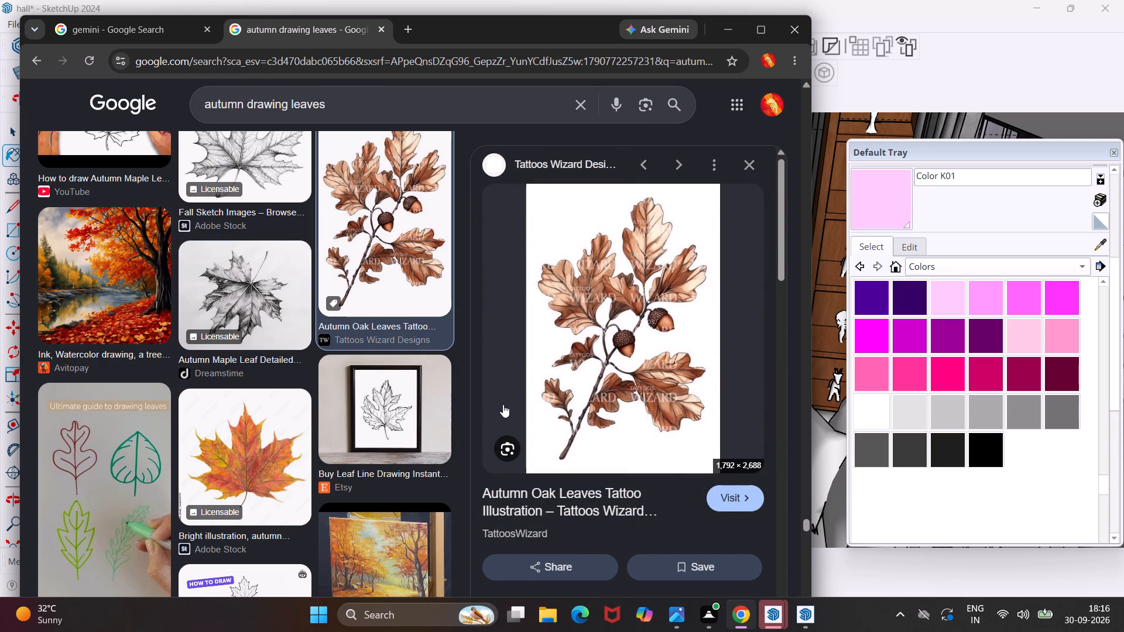
scroll(503, 404, down, 5)
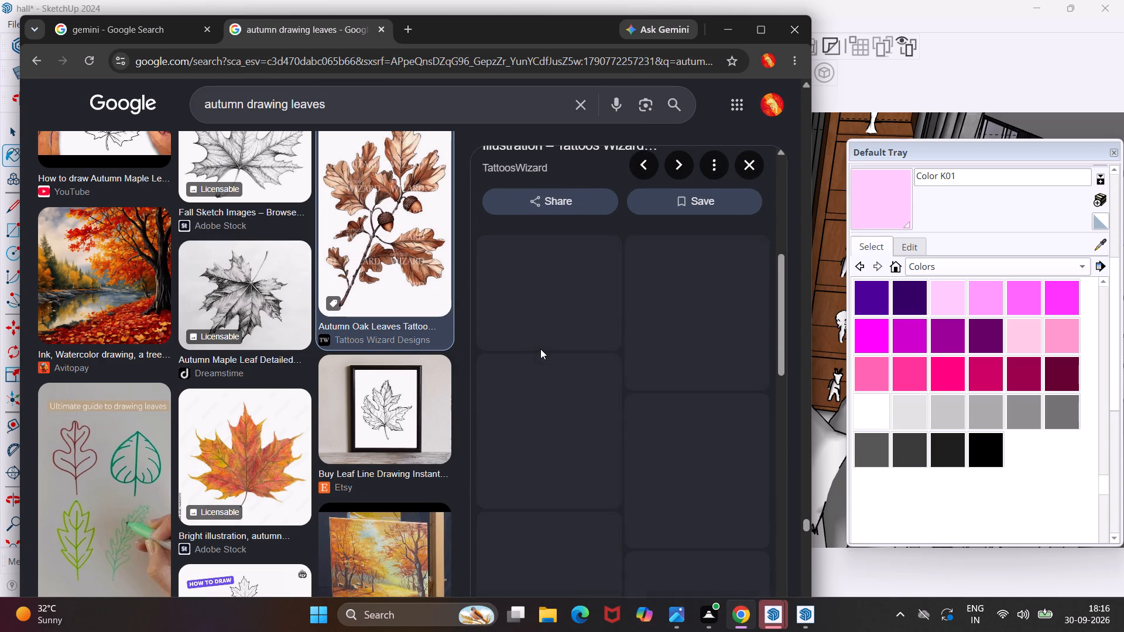
scroll(538, 353, down, 5)
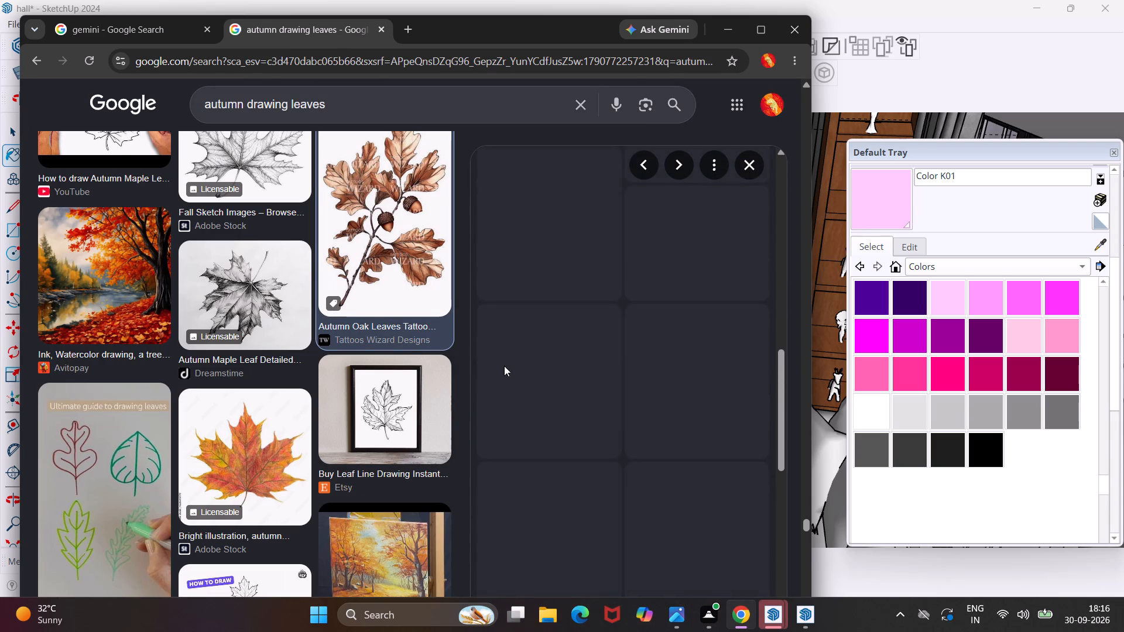
scroll(381, 415, down, 8)
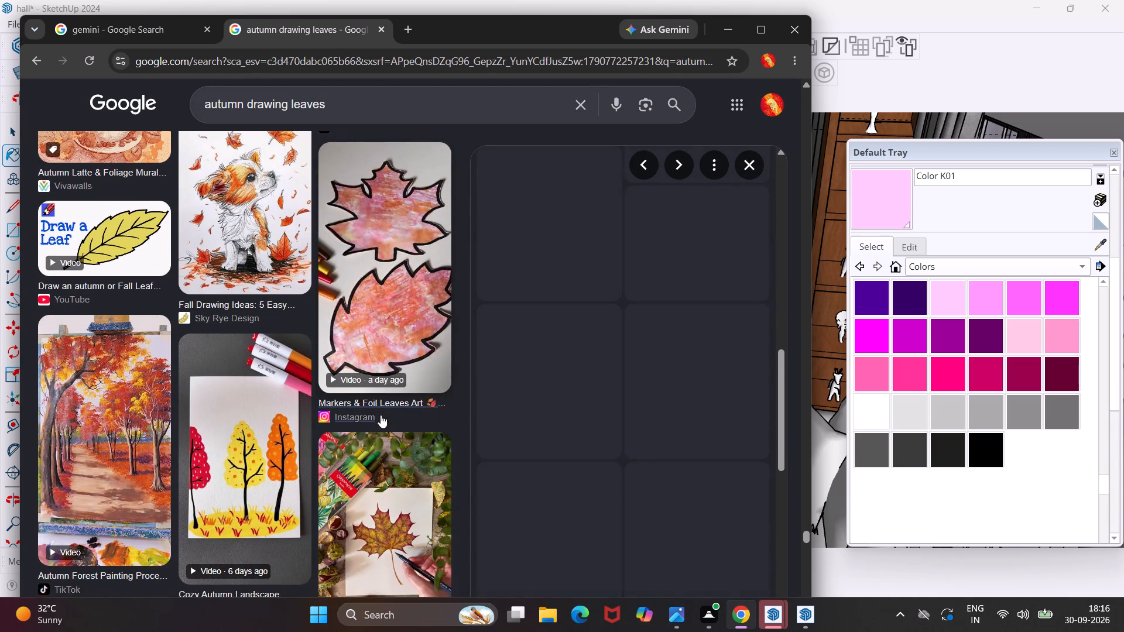
scroll(381, 415, down, 5)
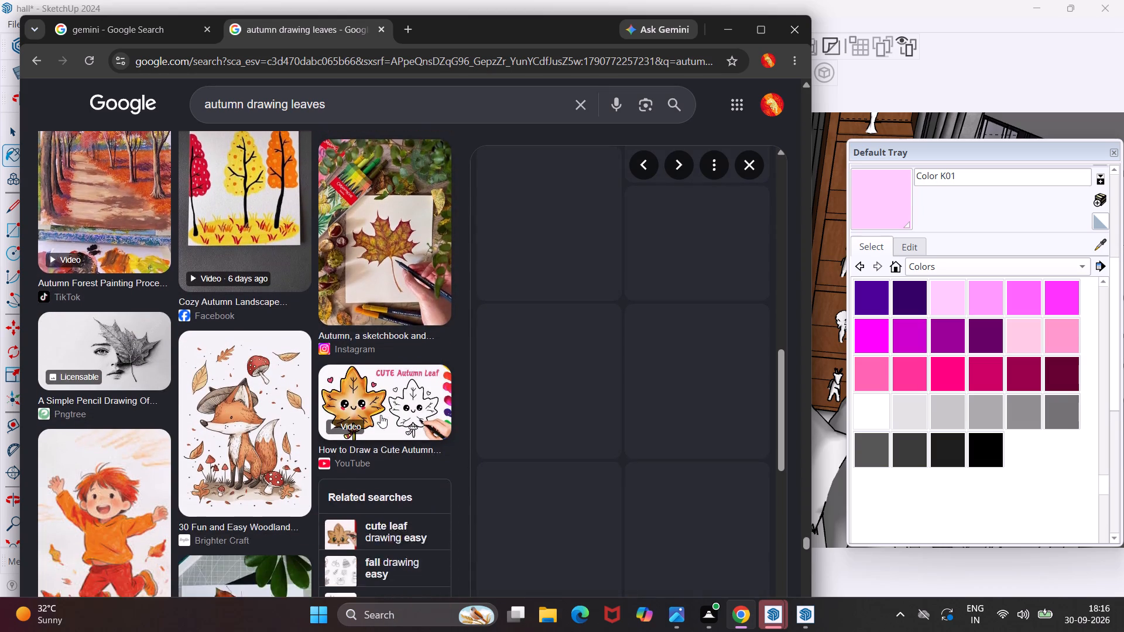
scroll(381, 415, down, 5)
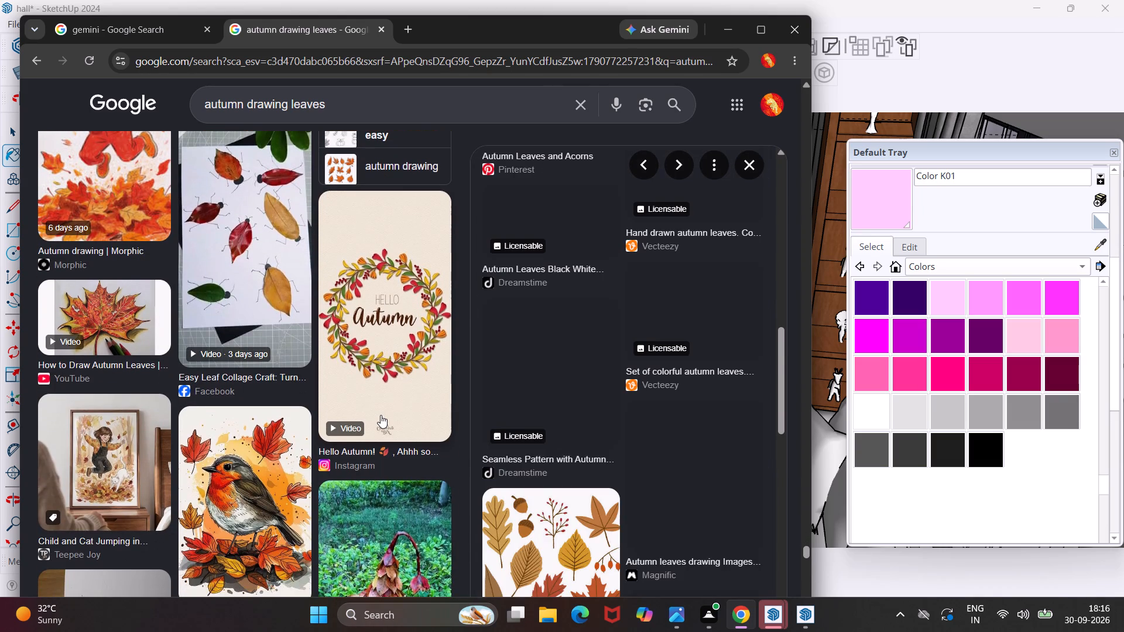
scroll(566, 438, up, 7)
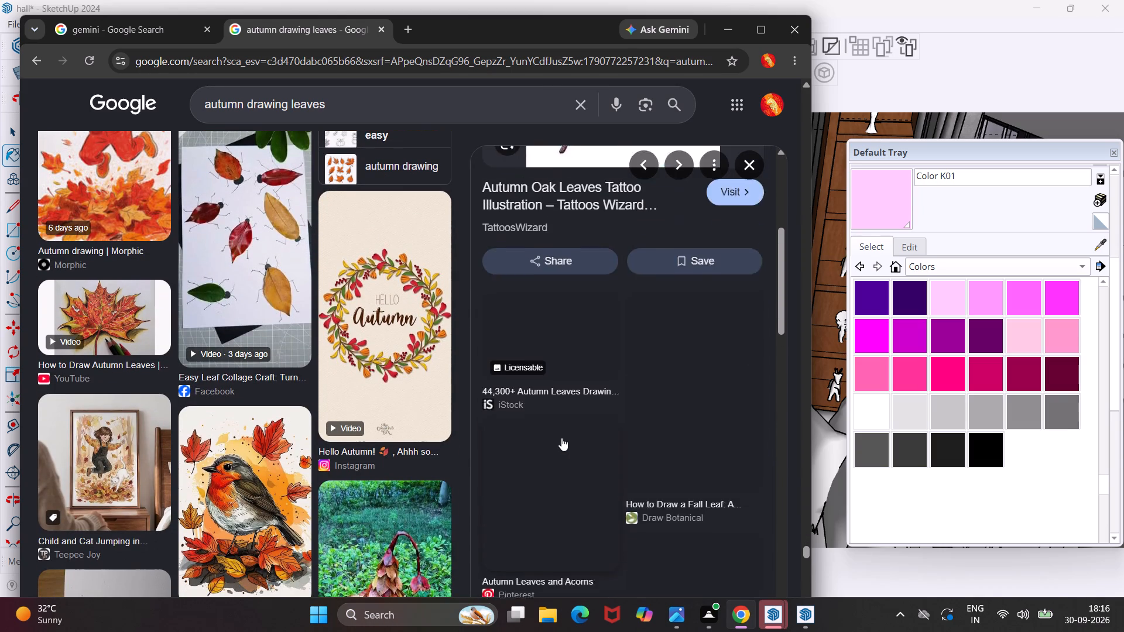
scroll(561, 438, up, 3)
scroll(561, 438, down, 7)
scroll(398, 469, down, 3)
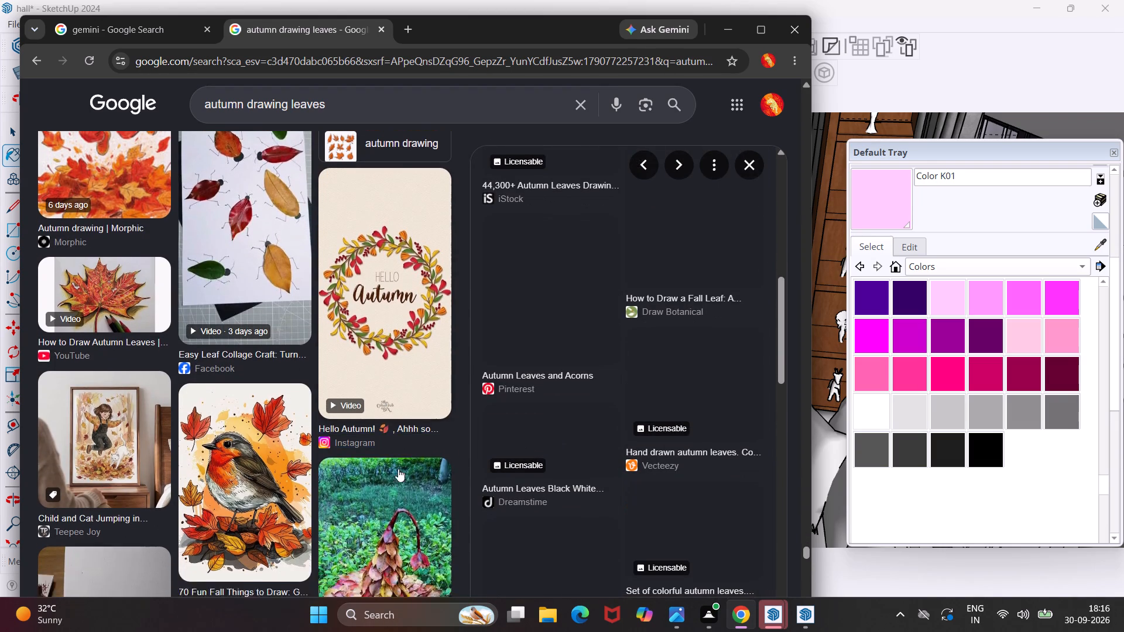
scroll(398, 469, down, 4)
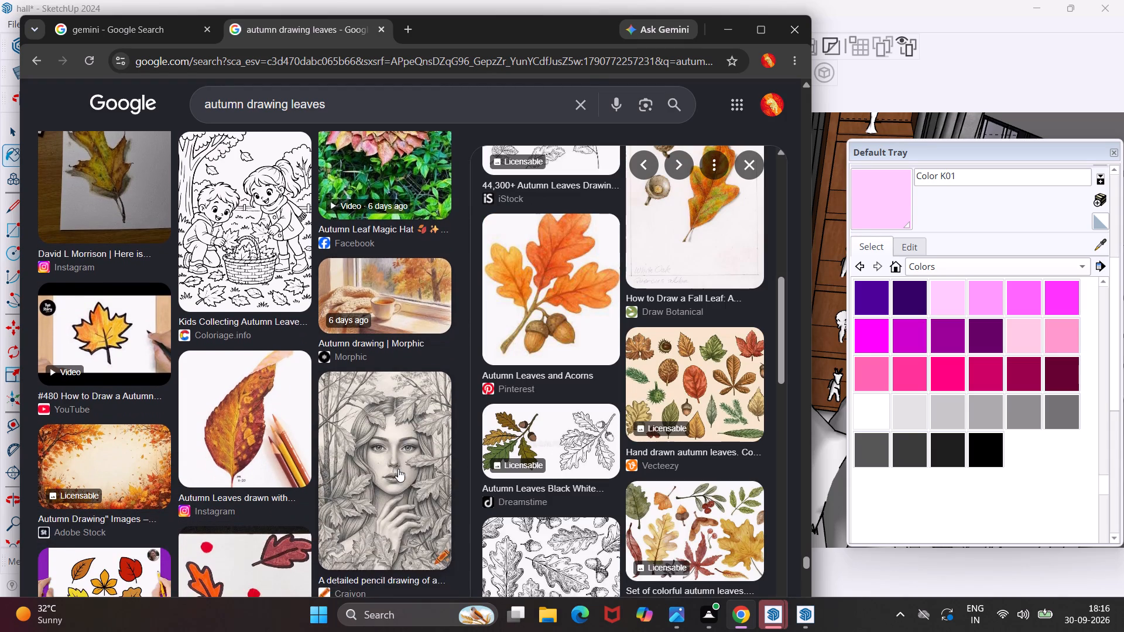
scroll(398, 469, down, 5)
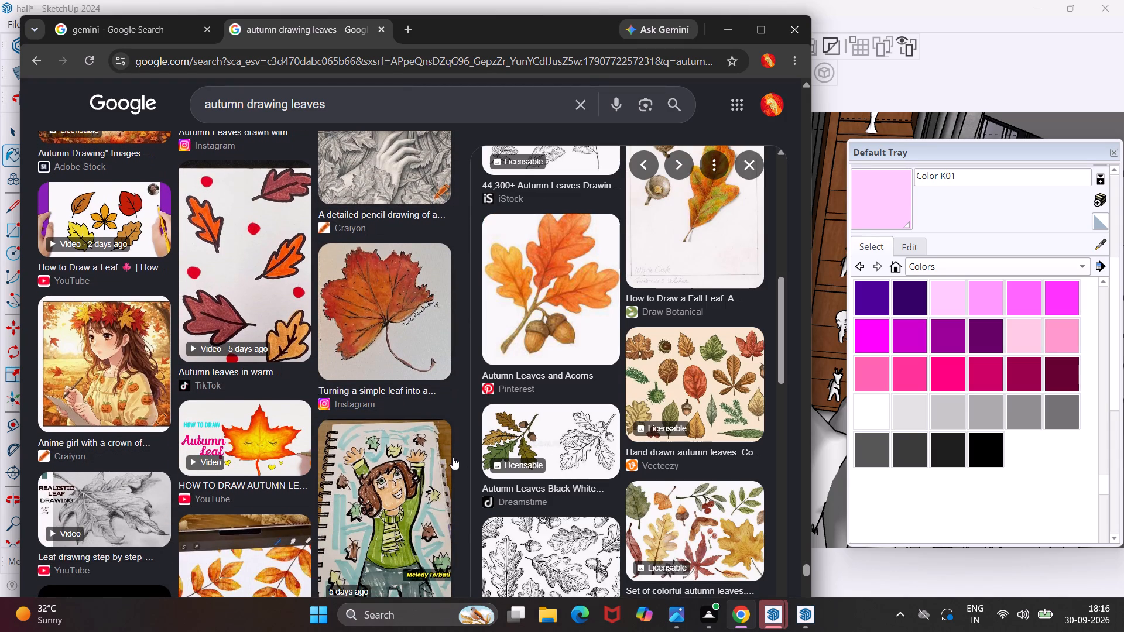
scroll(591, 429, down, 6)
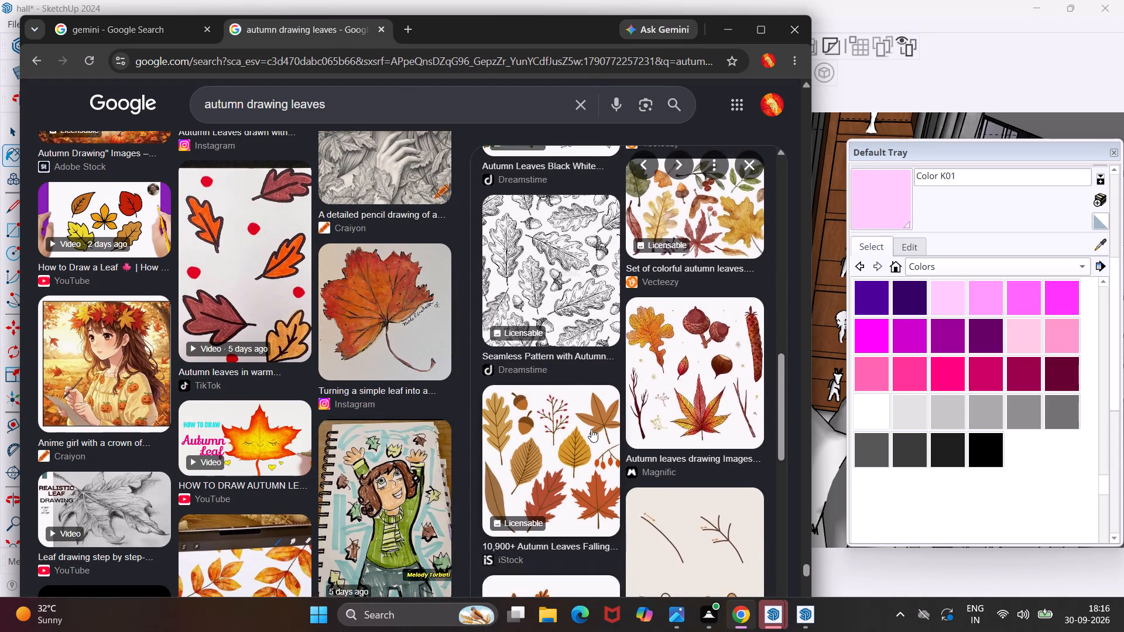
scroll(591, 429, down, 5)
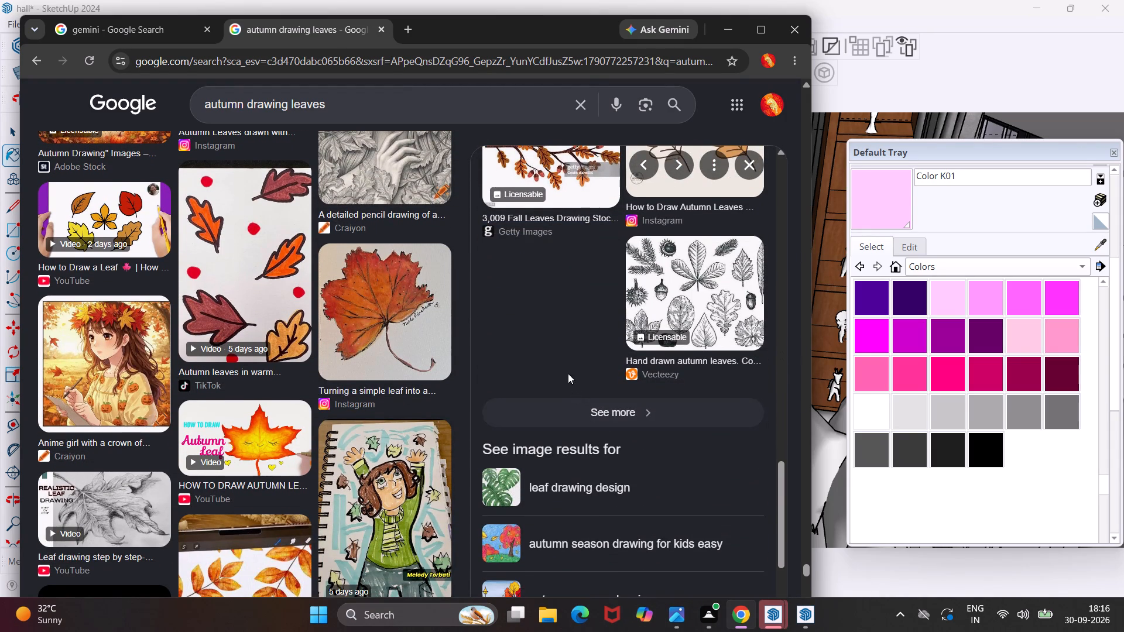
scroll(565, 362, up, 6)
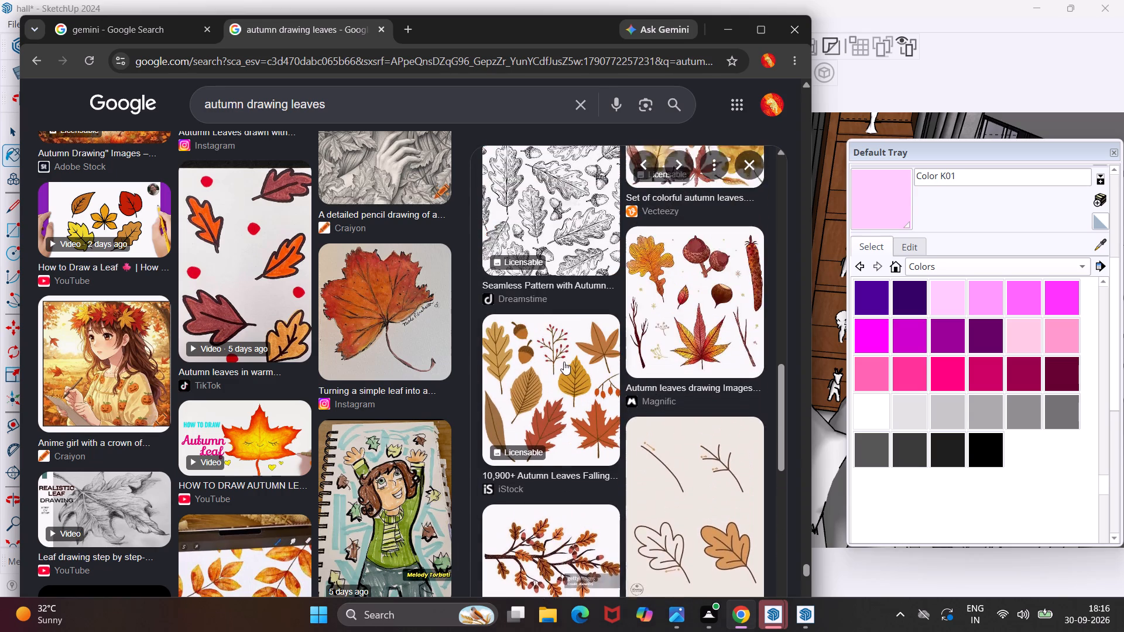
scroll(564, 362, up, 13)
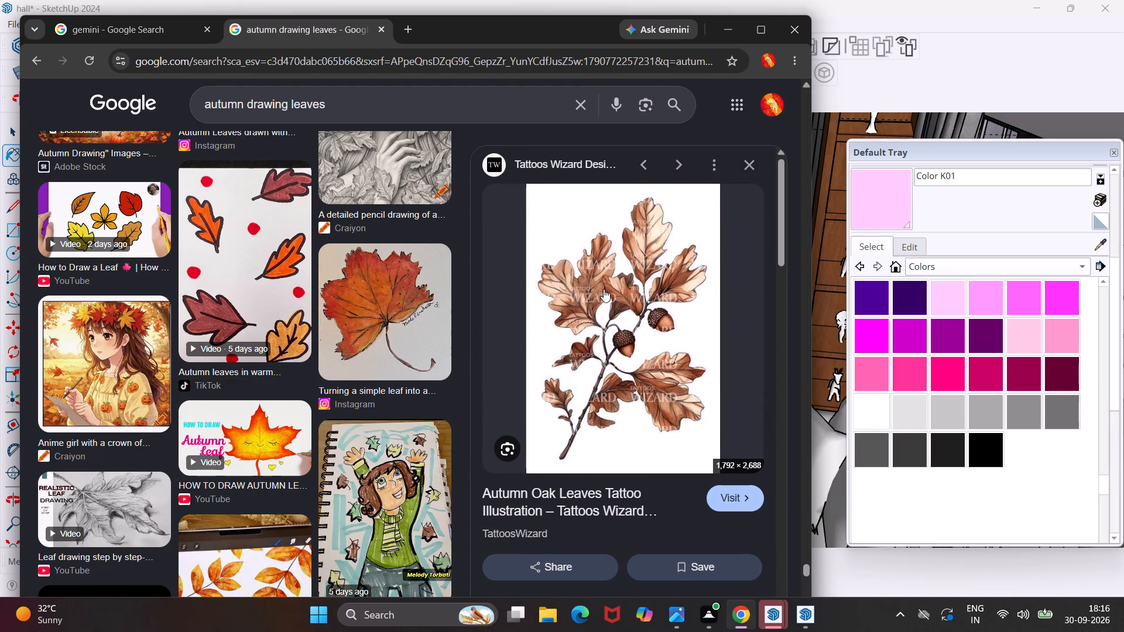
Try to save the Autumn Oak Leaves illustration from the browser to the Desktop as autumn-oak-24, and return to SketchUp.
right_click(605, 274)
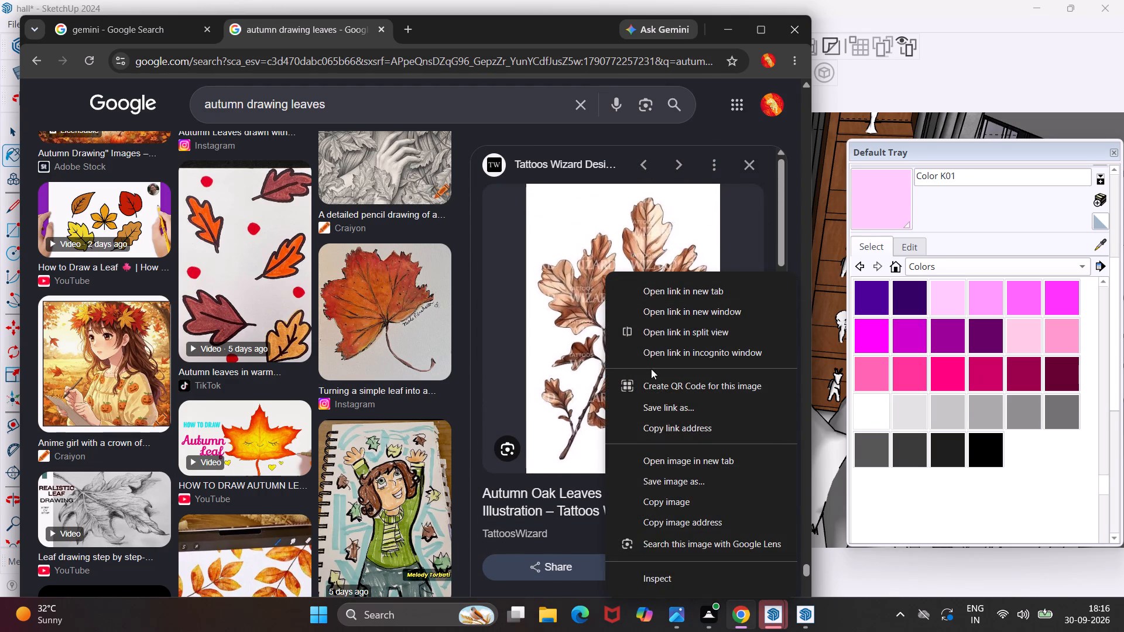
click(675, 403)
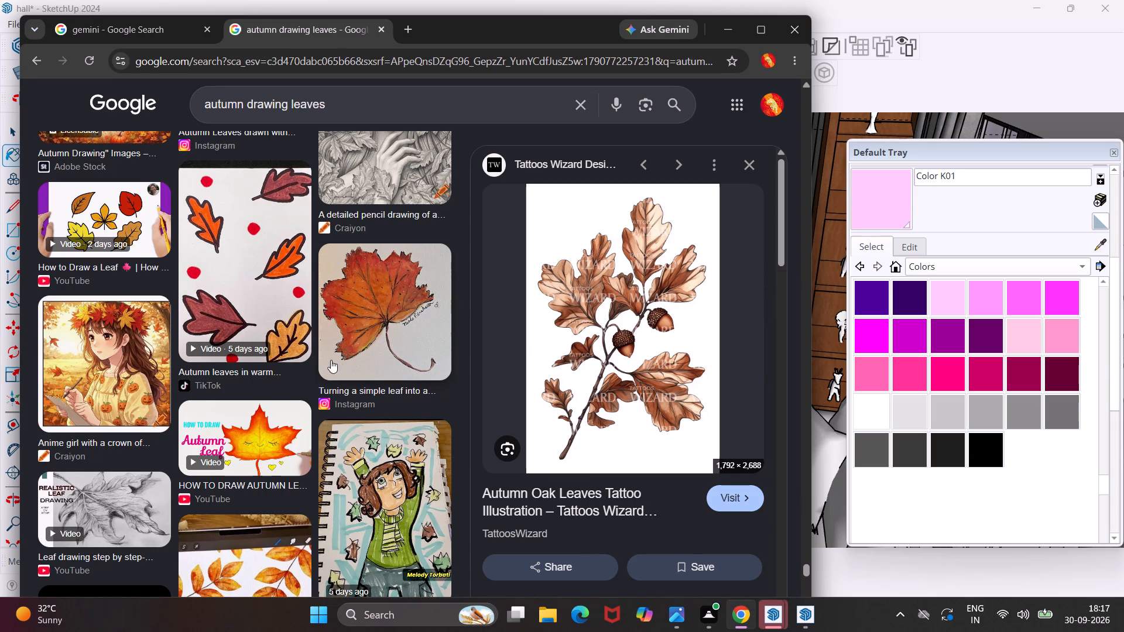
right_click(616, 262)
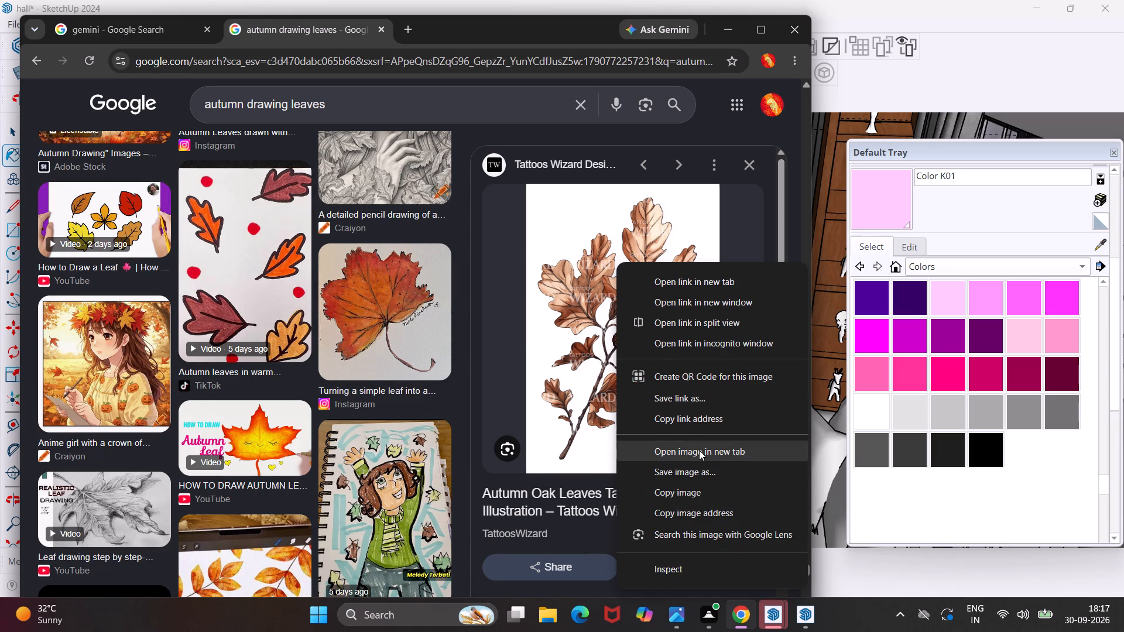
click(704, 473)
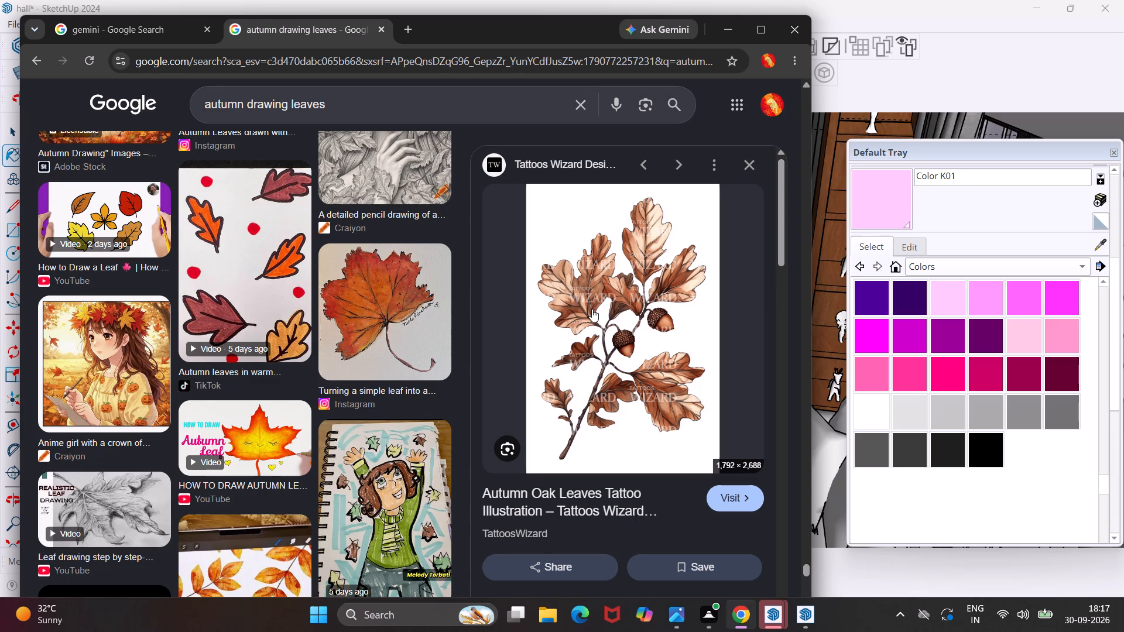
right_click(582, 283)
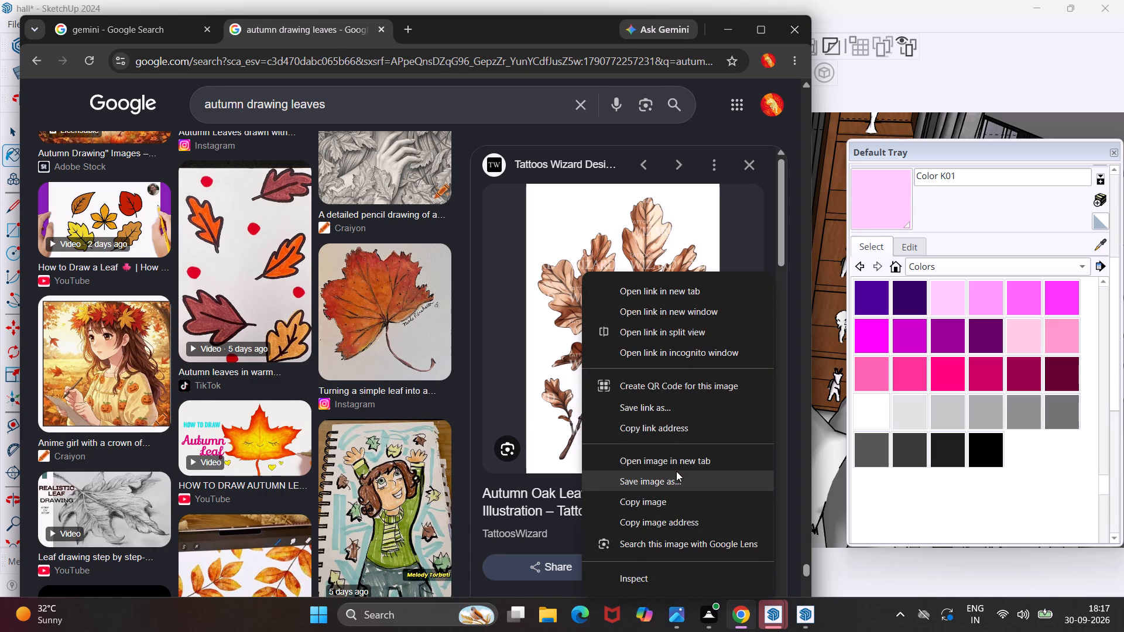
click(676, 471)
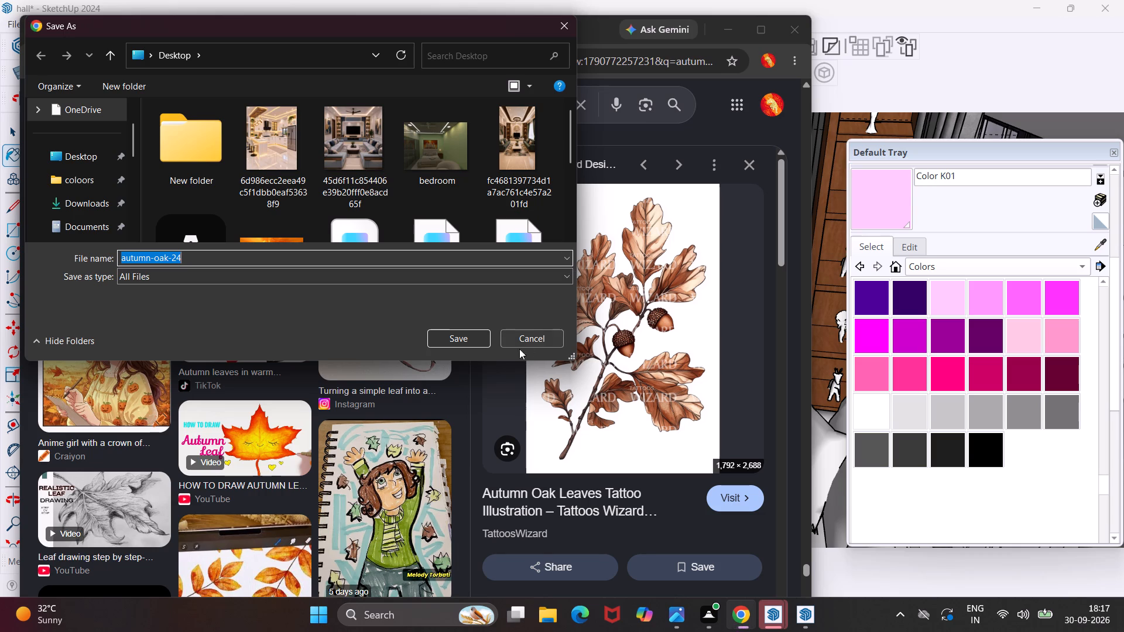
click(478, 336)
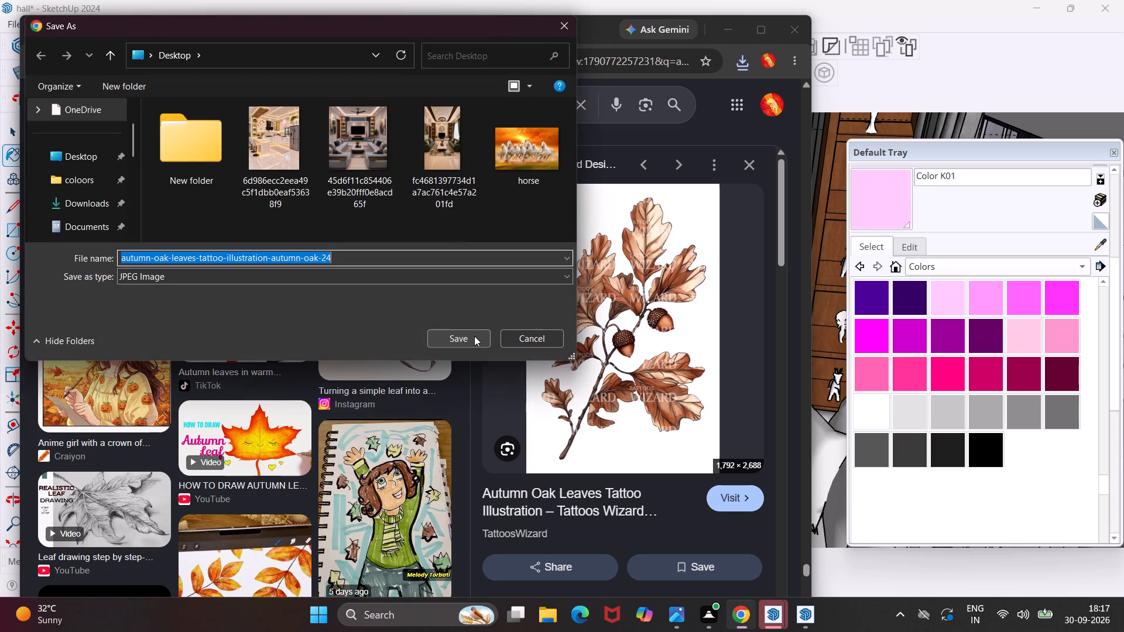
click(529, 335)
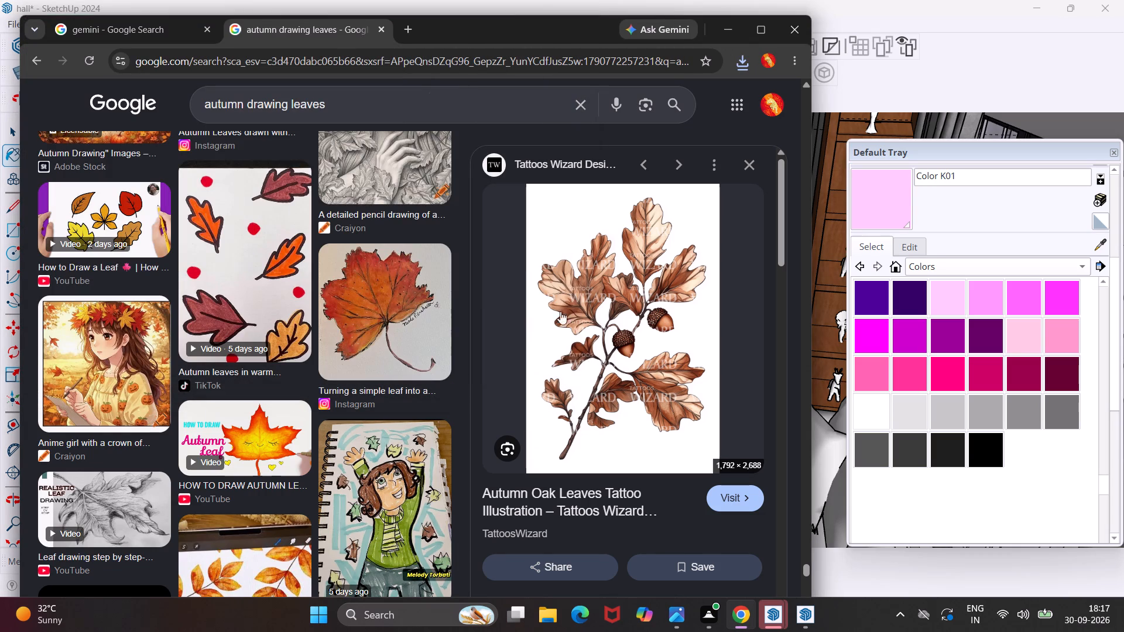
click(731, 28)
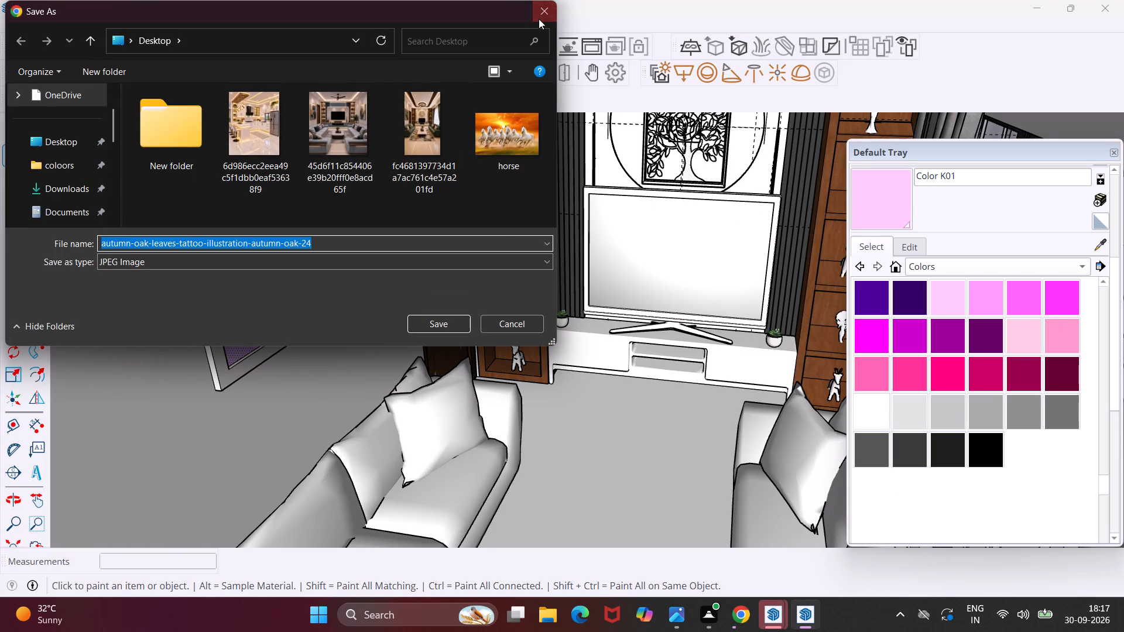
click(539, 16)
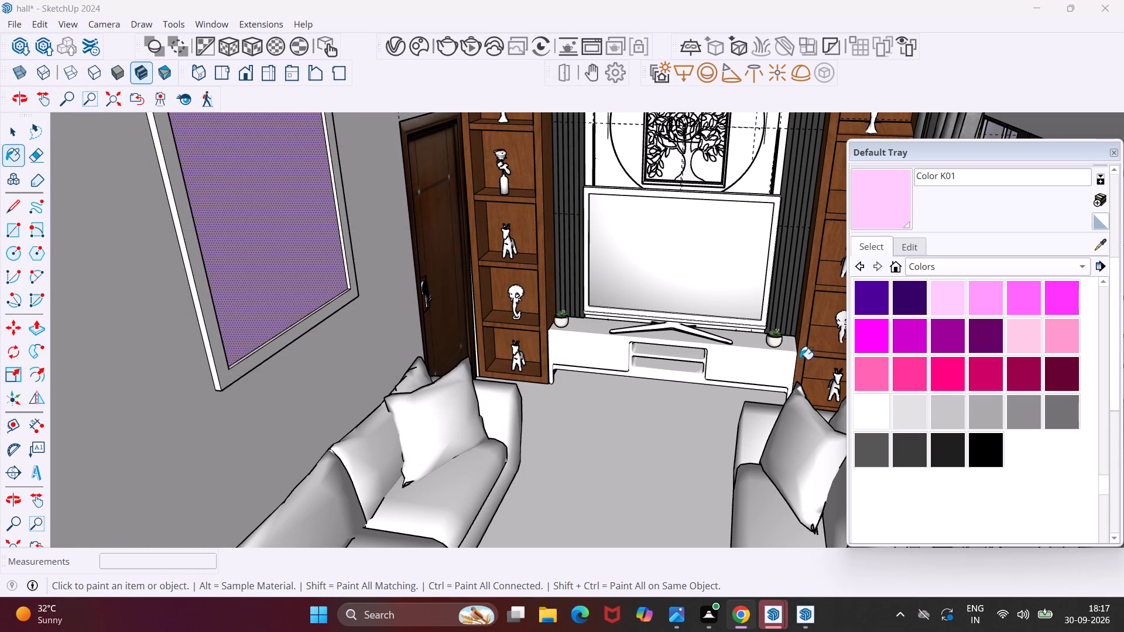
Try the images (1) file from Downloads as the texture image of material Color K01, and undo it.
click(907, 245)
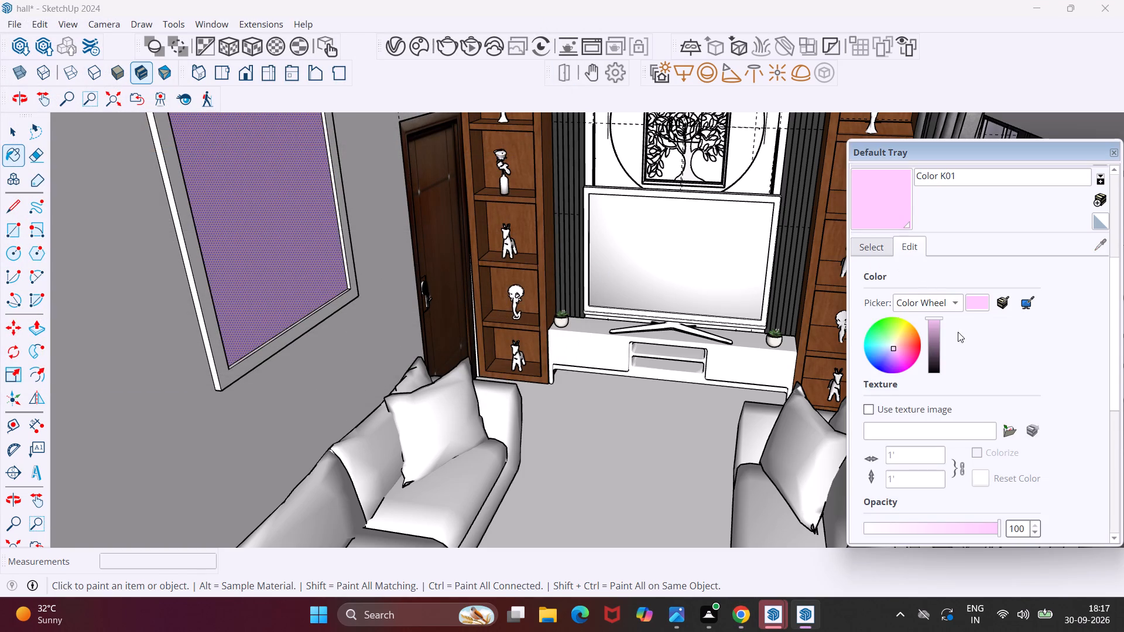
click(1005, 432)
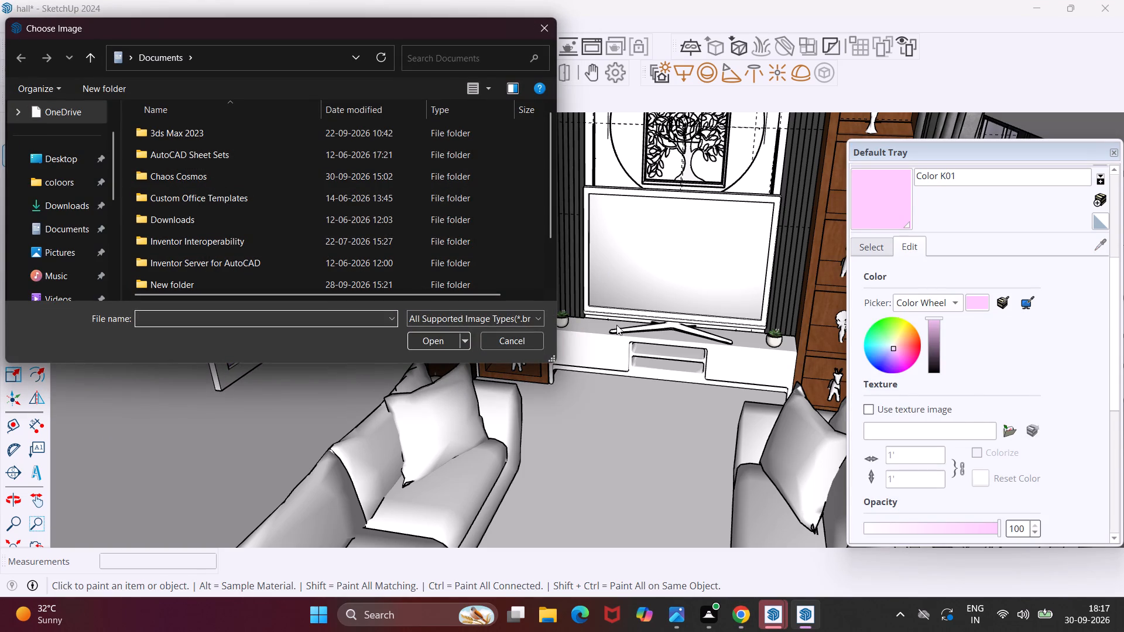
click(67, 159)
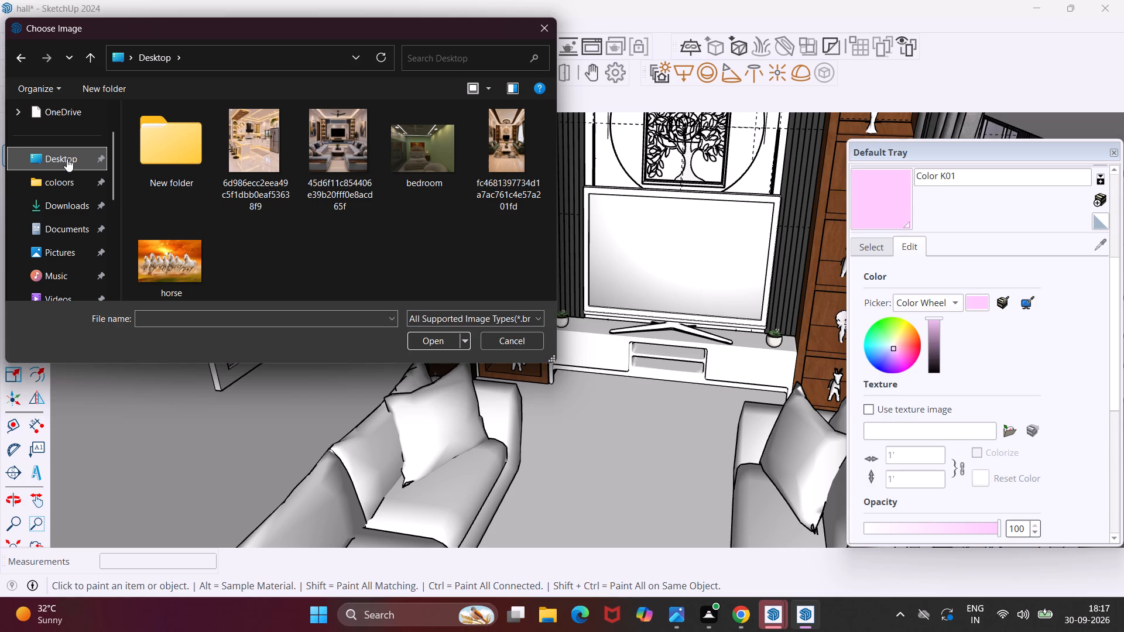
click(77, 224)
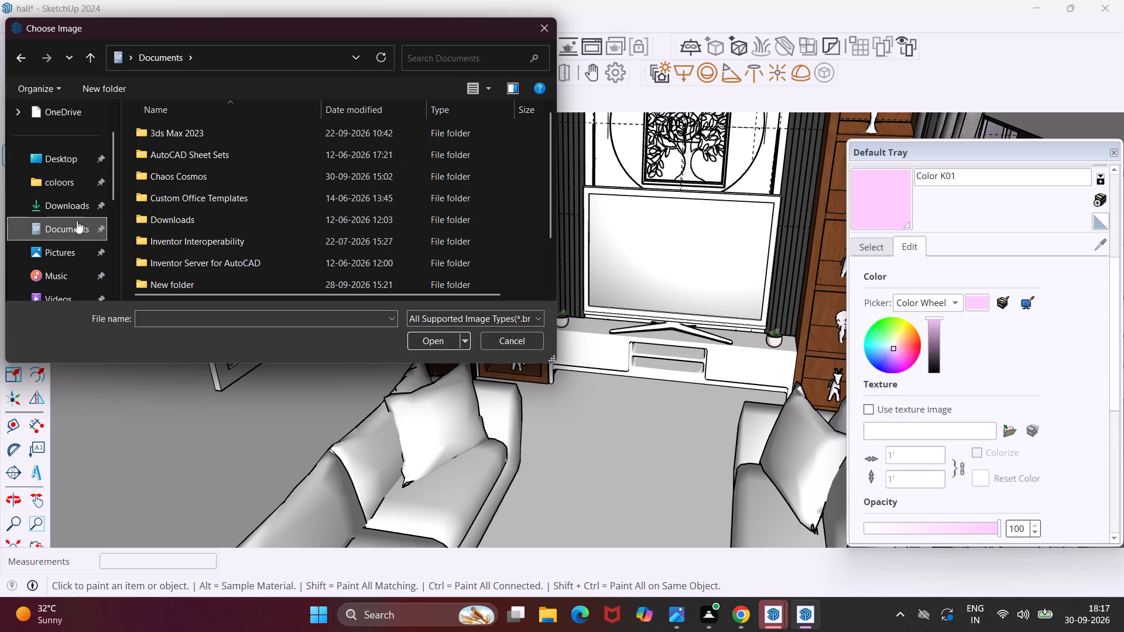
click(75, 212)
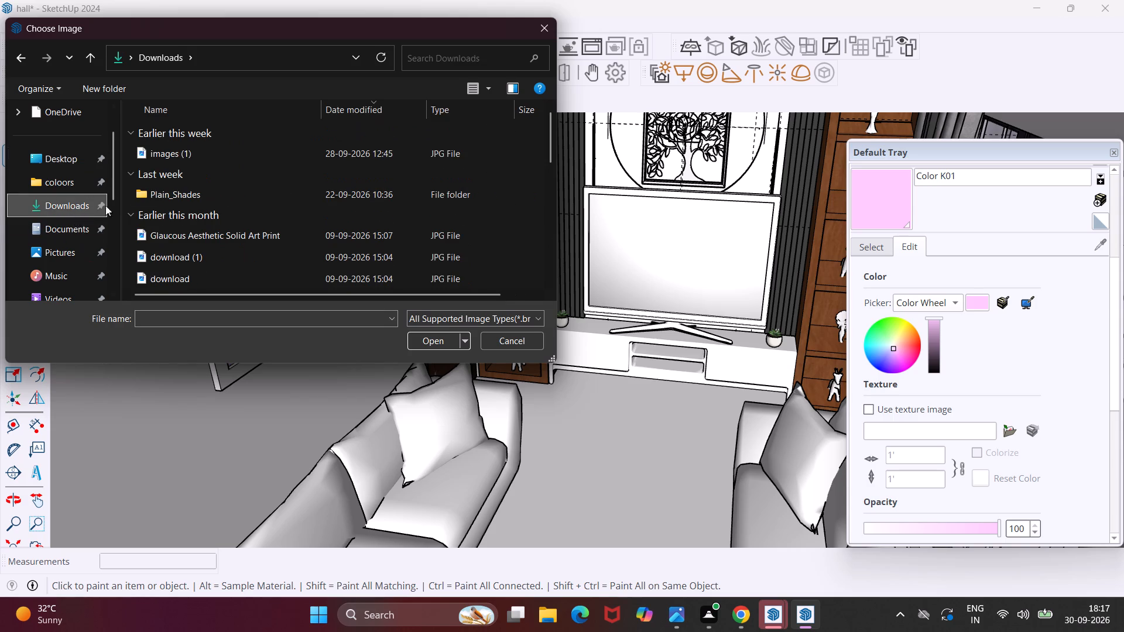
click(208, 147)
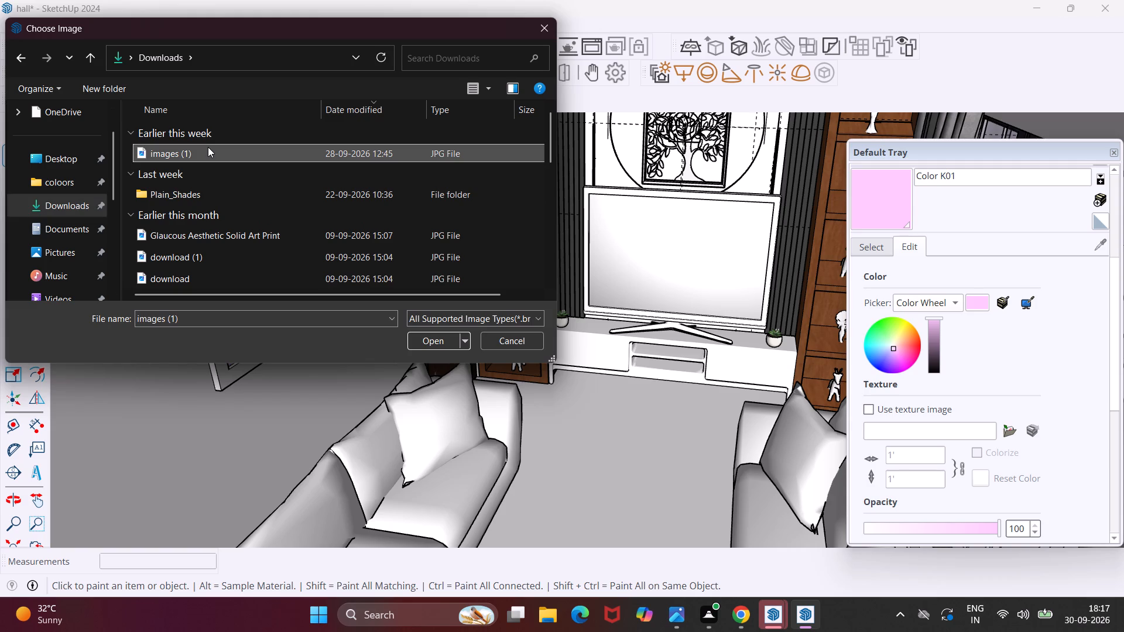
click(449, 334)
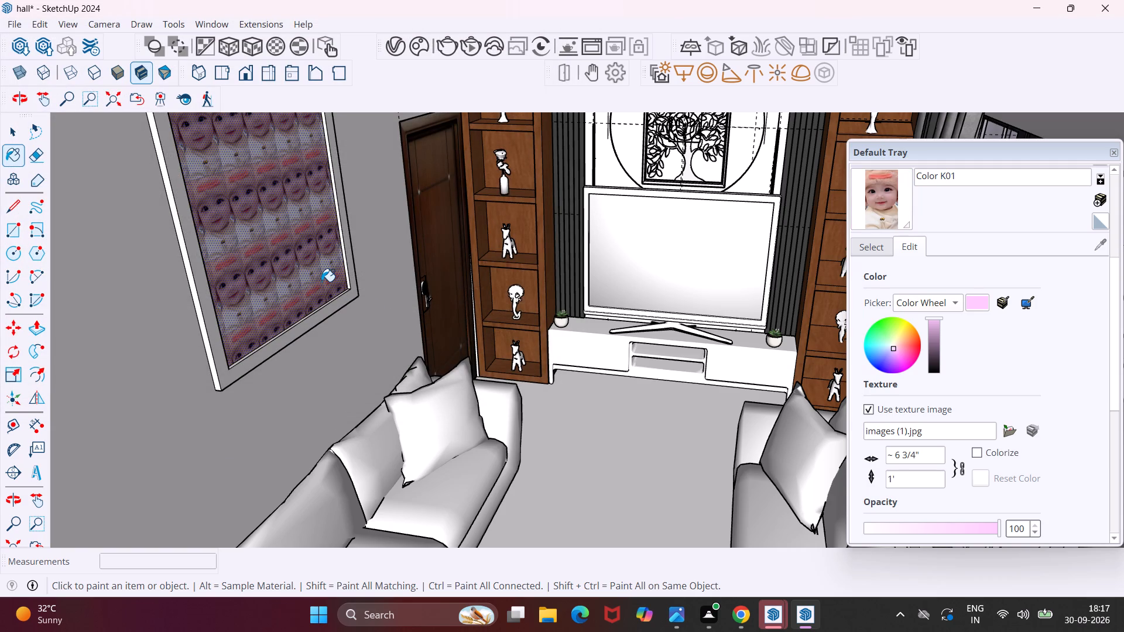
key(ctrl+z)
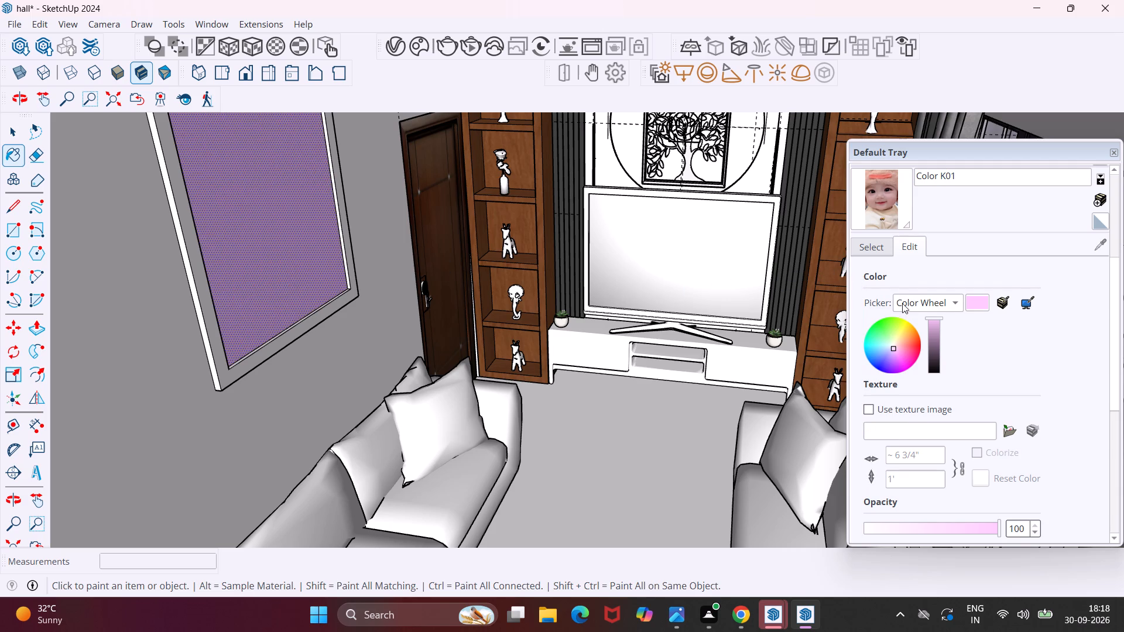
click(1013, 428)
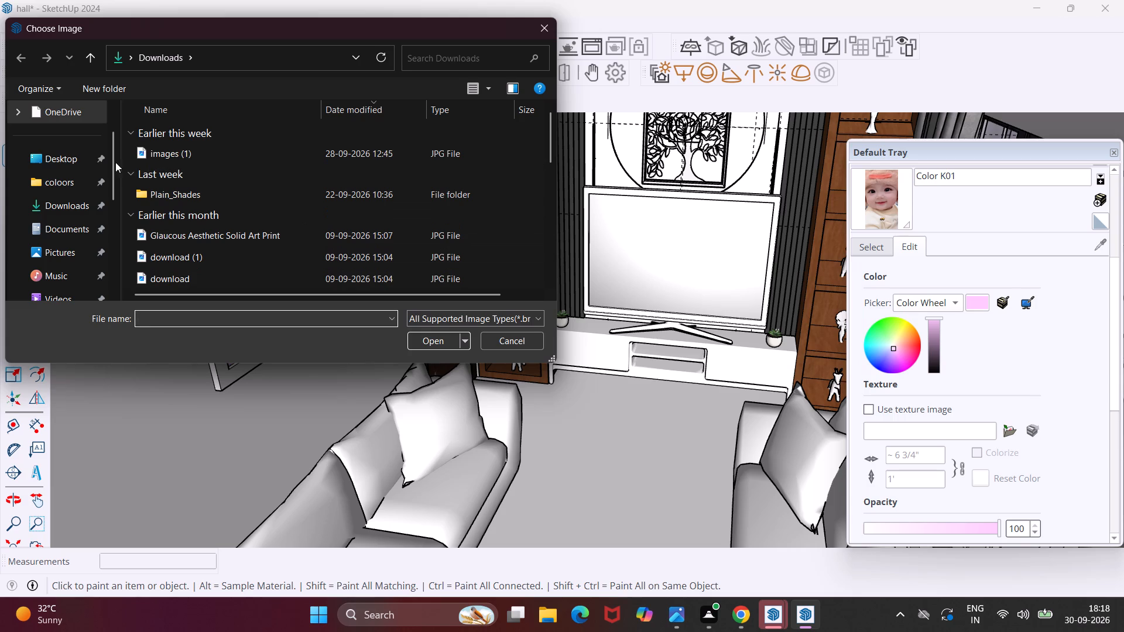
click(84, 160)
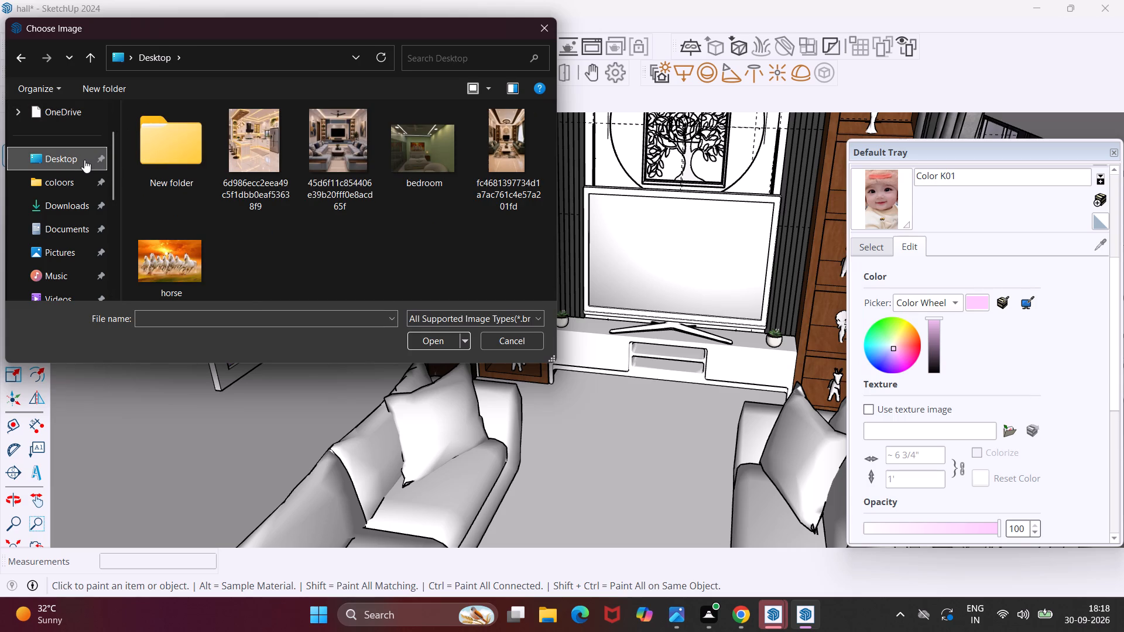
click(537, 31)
Switch to Chrome, save the Autumn Oak Leaves illustration to the Desktop as a JPEG named "leaf image", and close the browser.
click(742, 621)
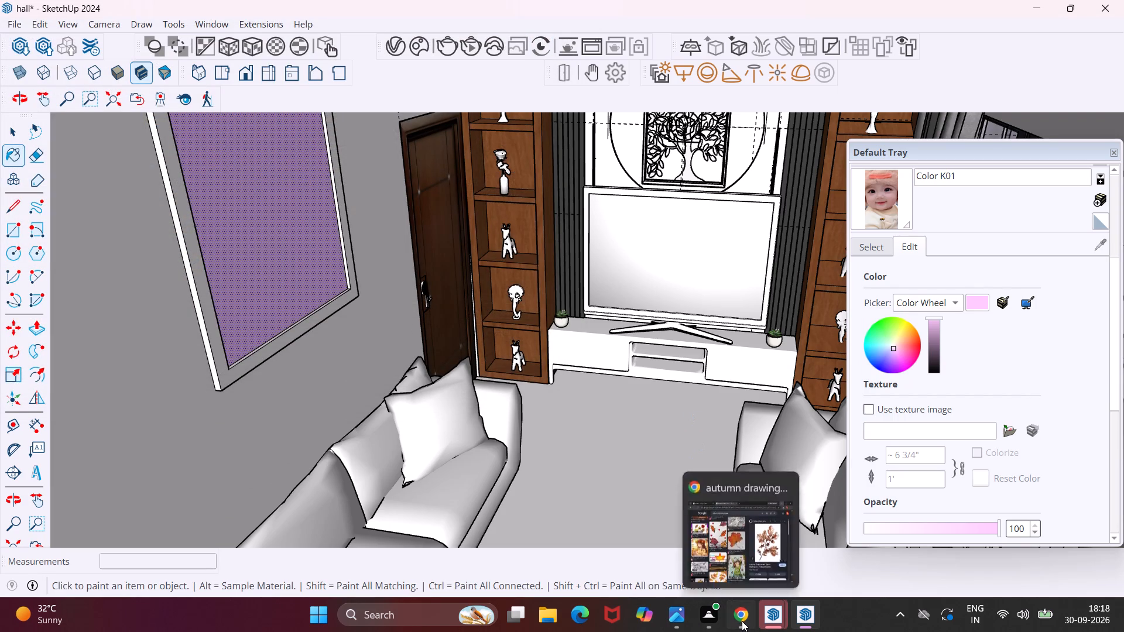
right_click(611, 275)
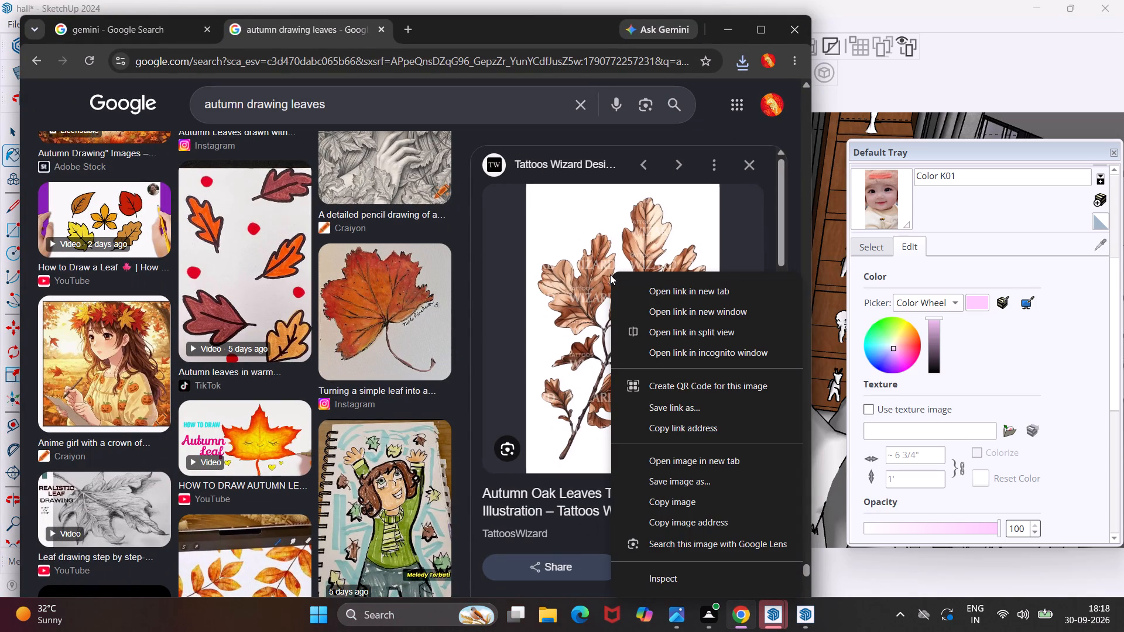
click(696, 485)
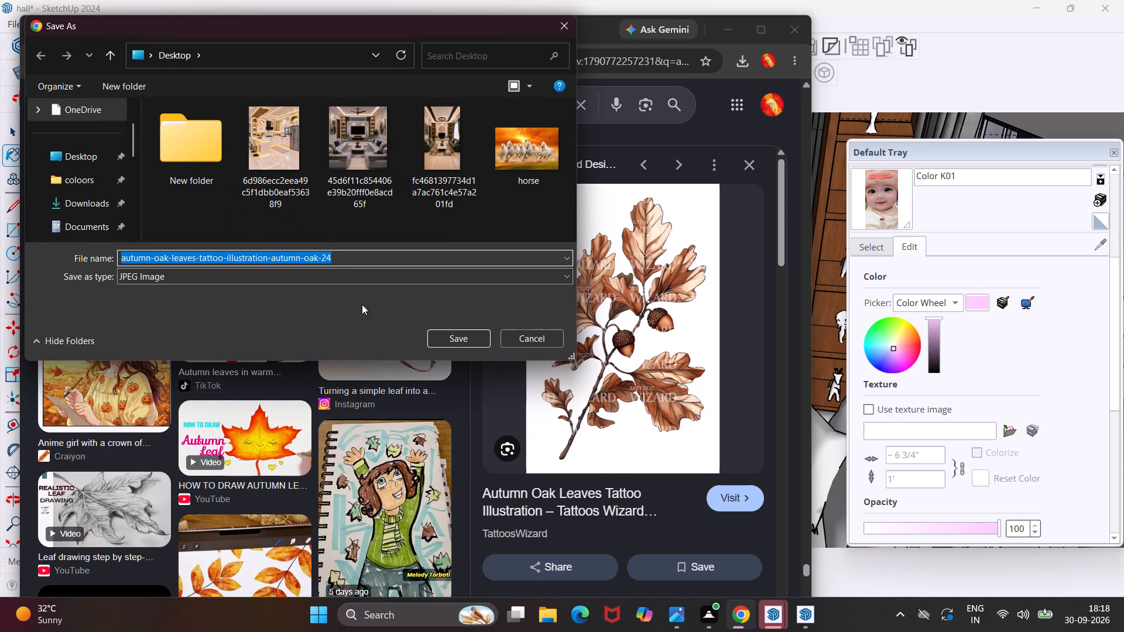
click(346, 255)
key(BackSpace)
key(BackSpace)
key(BackSpace)
key(BackSpace)
key(BackSpace)
key(BackSpace)
key(BackSpace)
key(BackSpace)
key(BackSpace)
key(BackSpace)
key(BackSpace)
key(BackSpace)
key(BackSpace)
key(BackSpace)
key(BackSpace)
key(BackSpace)
key(BackSpace)
key(BackSpace)
key(BackSpace)
key(BackSpace)
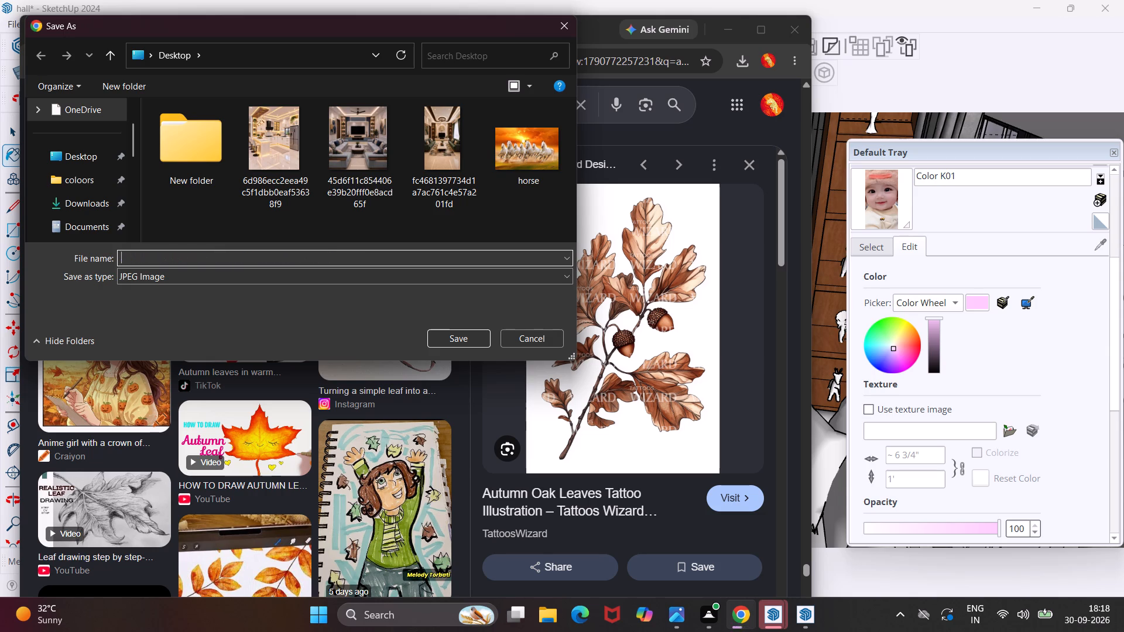
key(l)
text(ea)
key(f)
key(space)
text(imm)
key(BackSpace)
key(a)
text(ge)
key(Return)
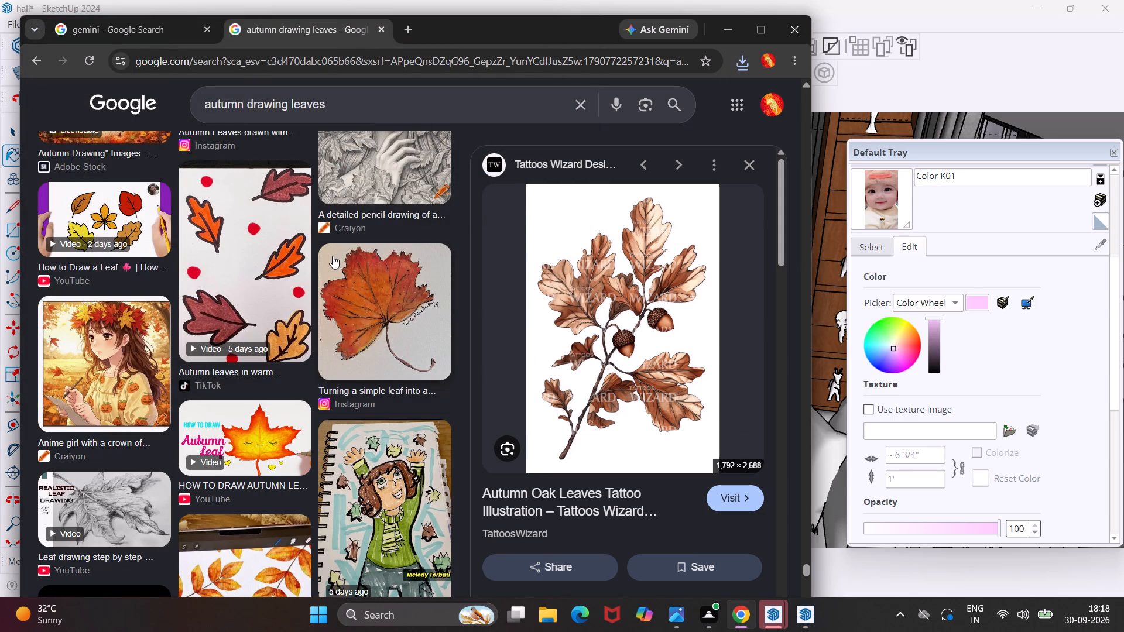
click(785, 38)
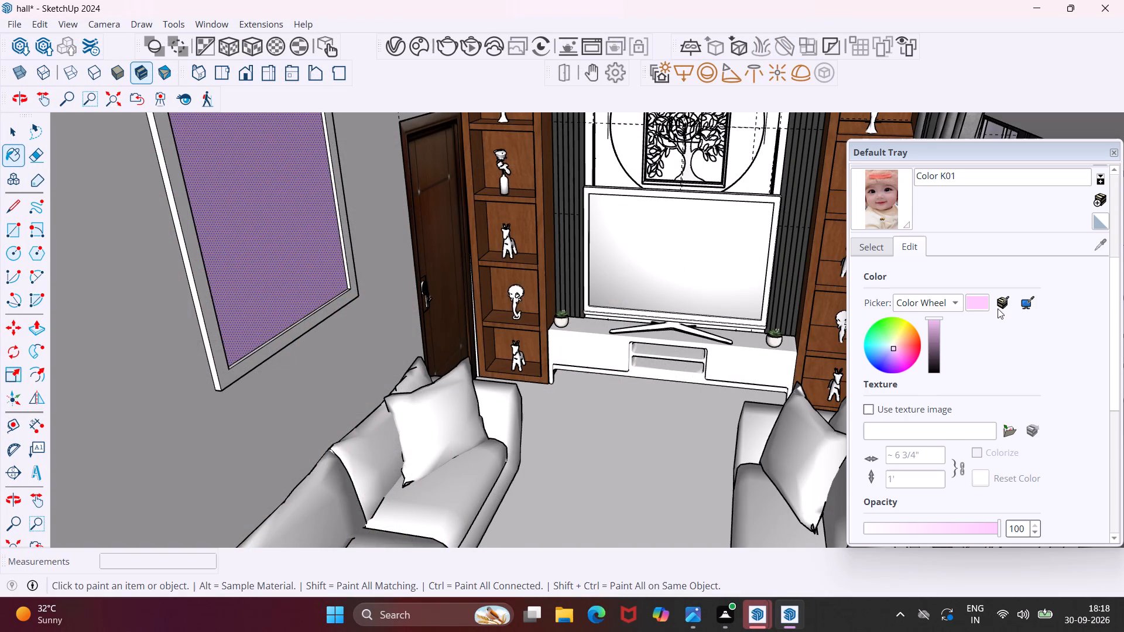
Look for the saved leaf image in the Desktop, coloors, Downloads, Documents and Pictures folders as a texture for Color K01.
click(1016, 431)
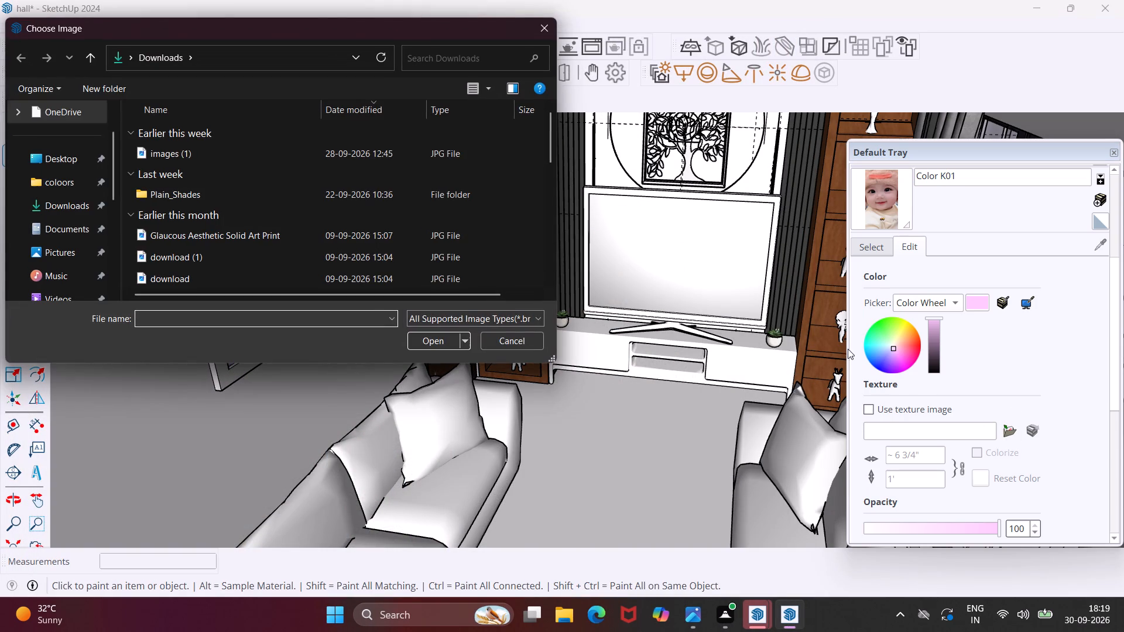
click(87, 154)
double_click(87, 154)
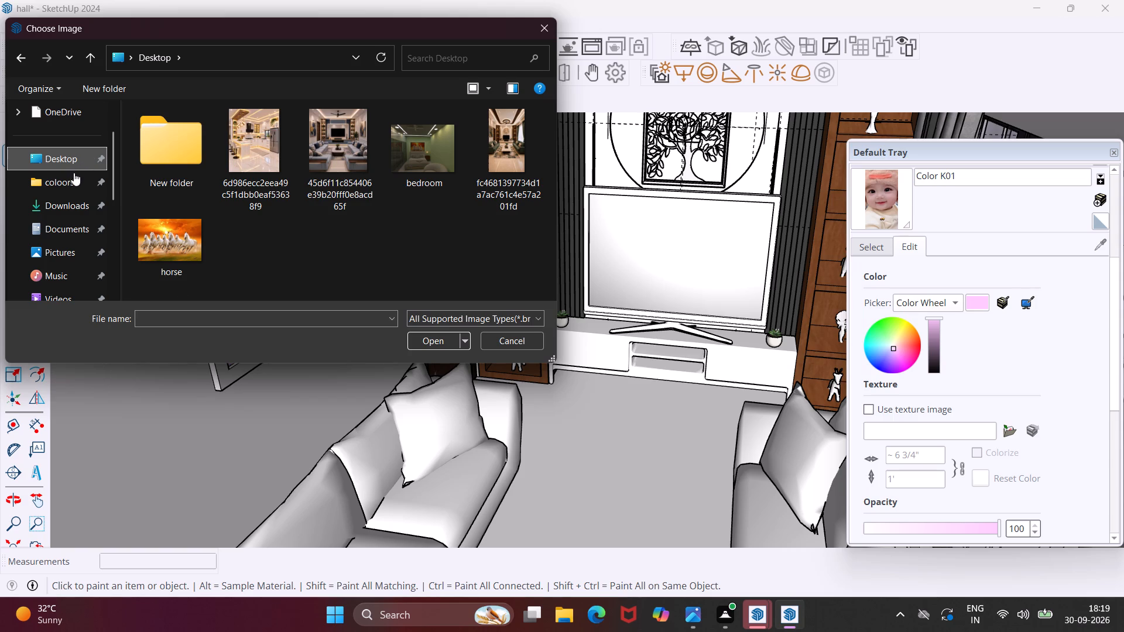
click(71, 177)
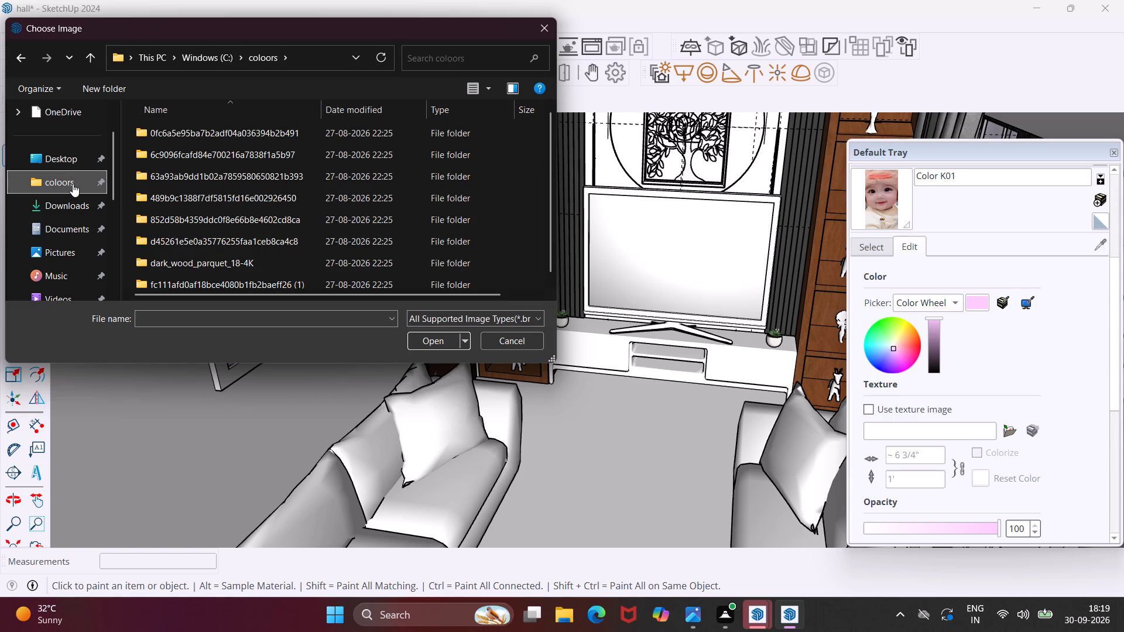
click(78, 205)
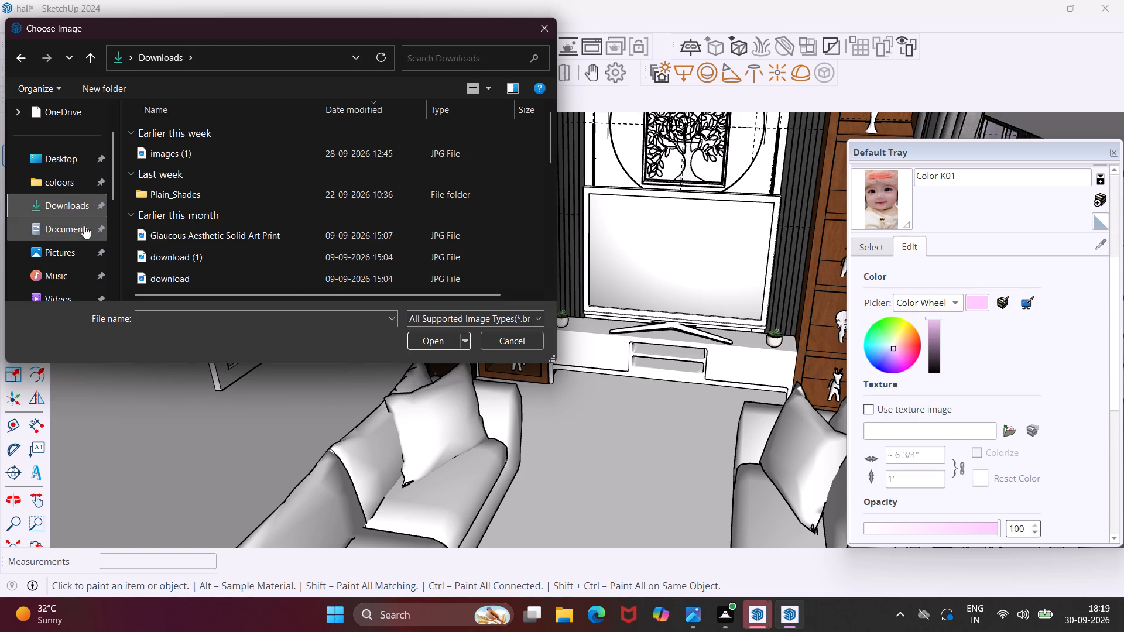
click(84, 228)
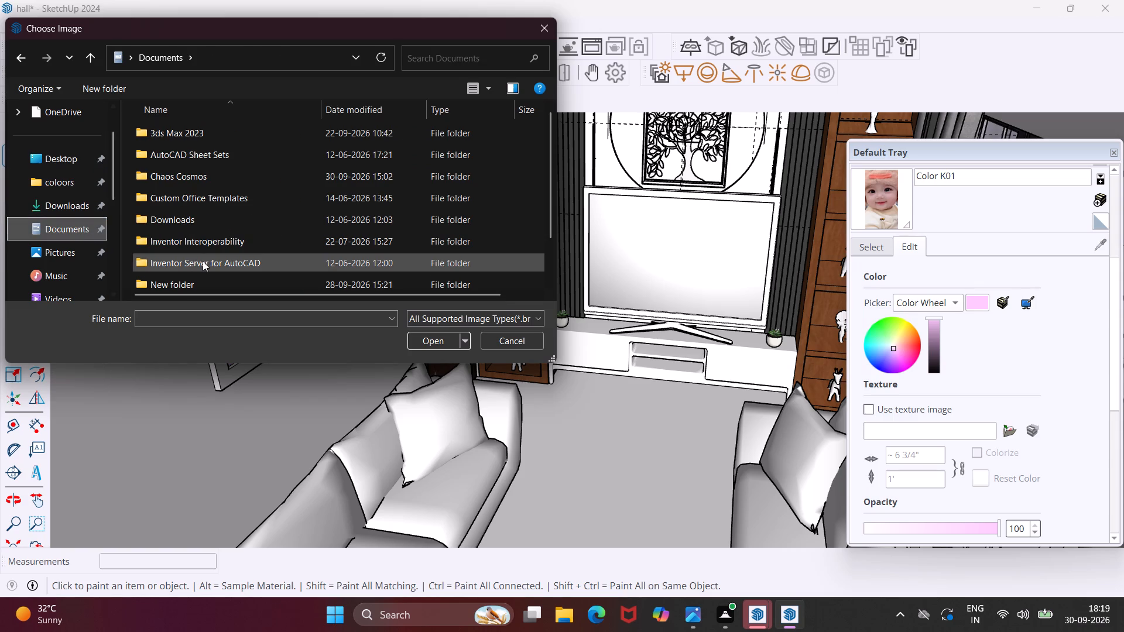
scroll(204, 261, down, 3)
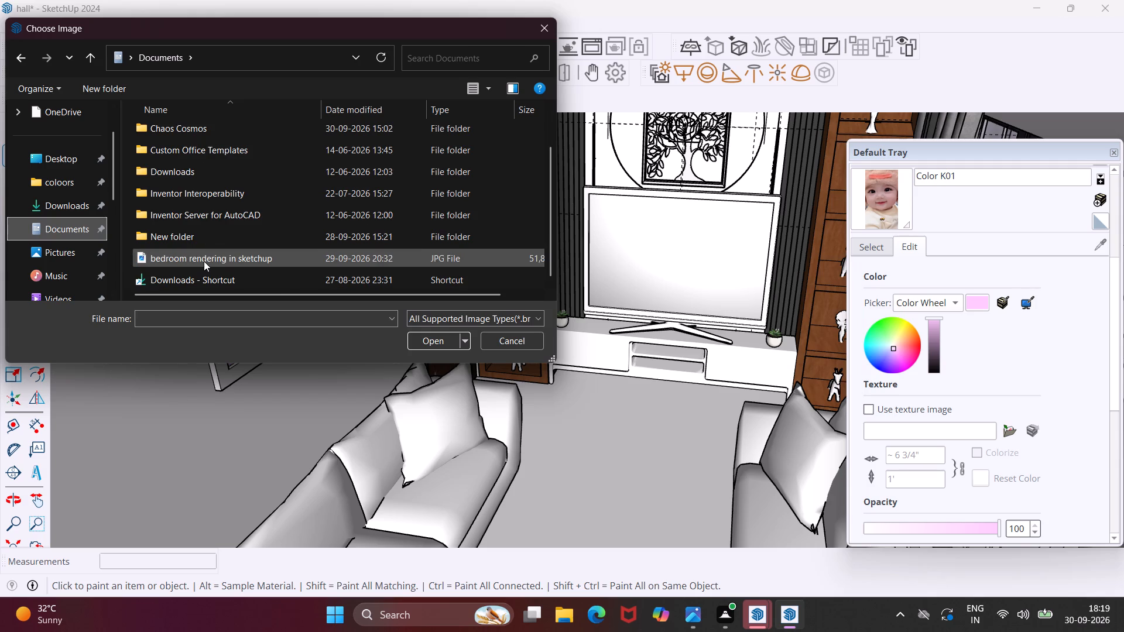
click(74, 244)
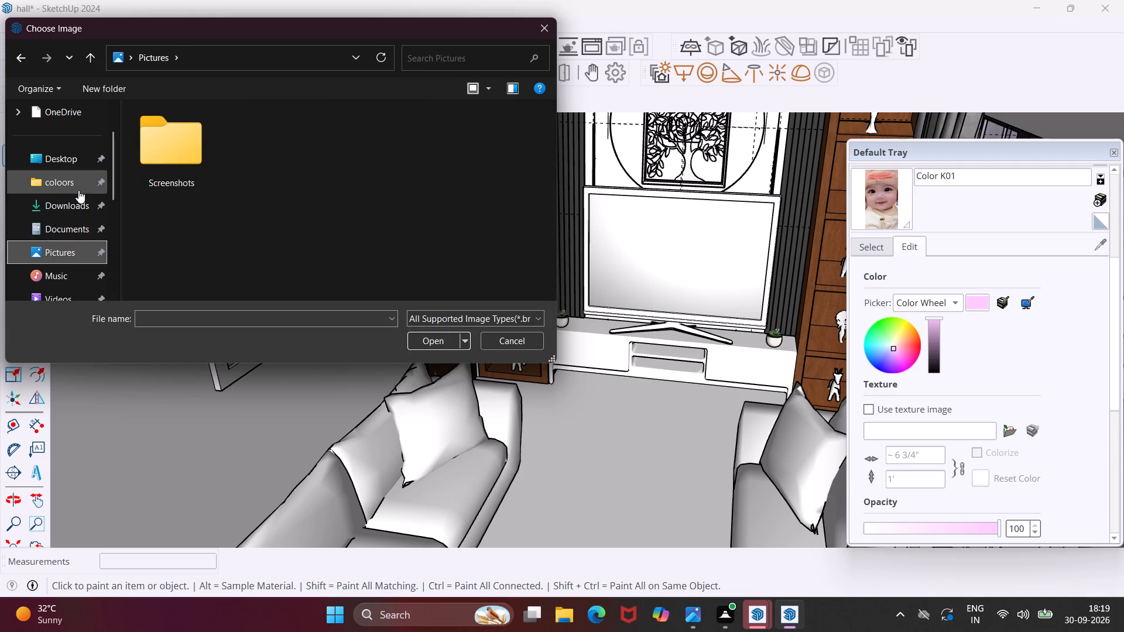
click(78, 190)
click(75, 167)
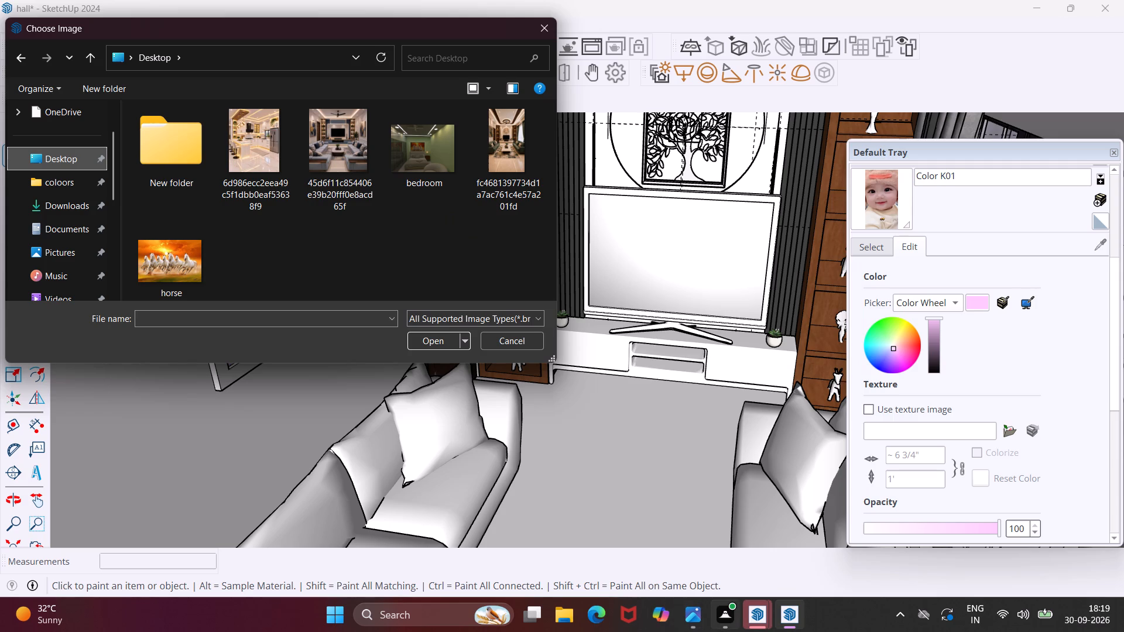
click(534, 30)
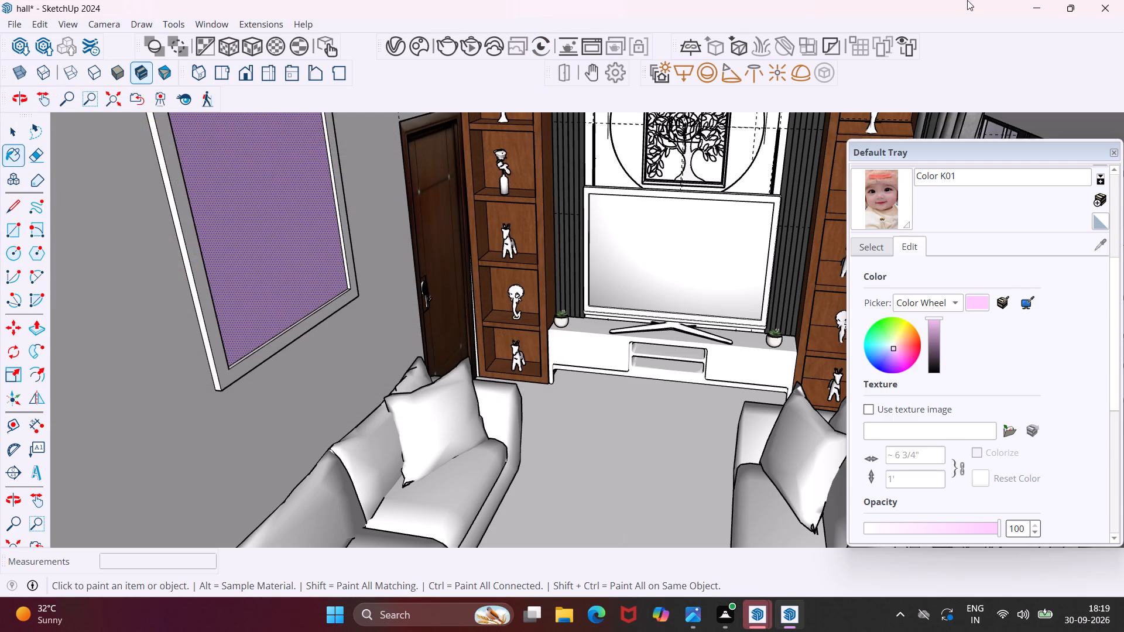
Save the hall model.
key(ctrl+s)
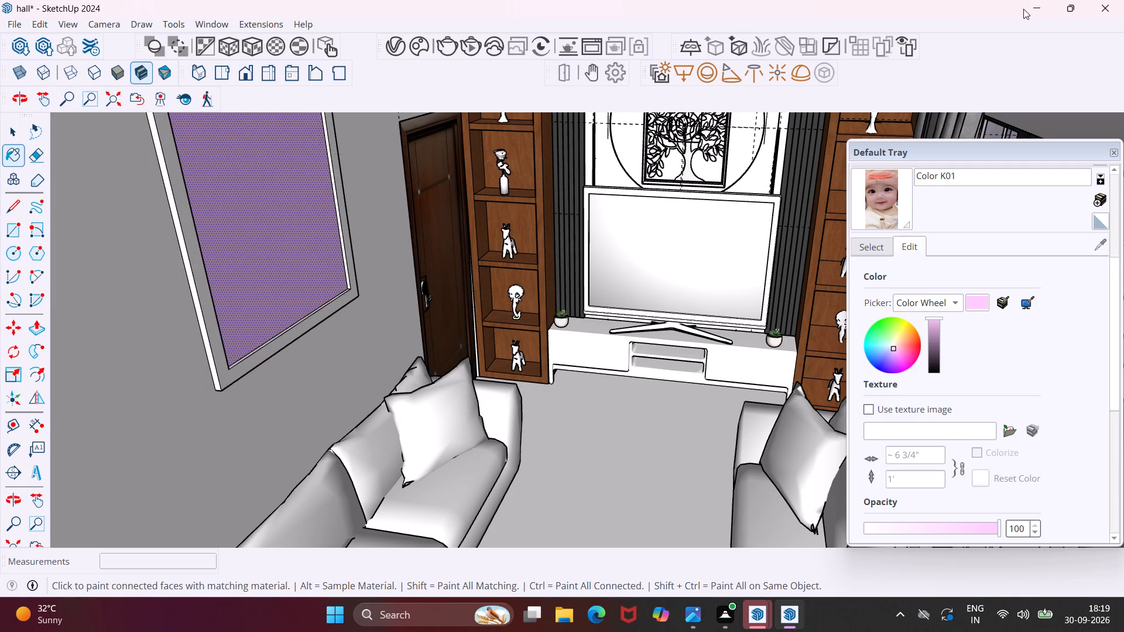
Minimize the hall model window and close the Welcome to SketchUp window to reach the desktop.
click(1033, 9)
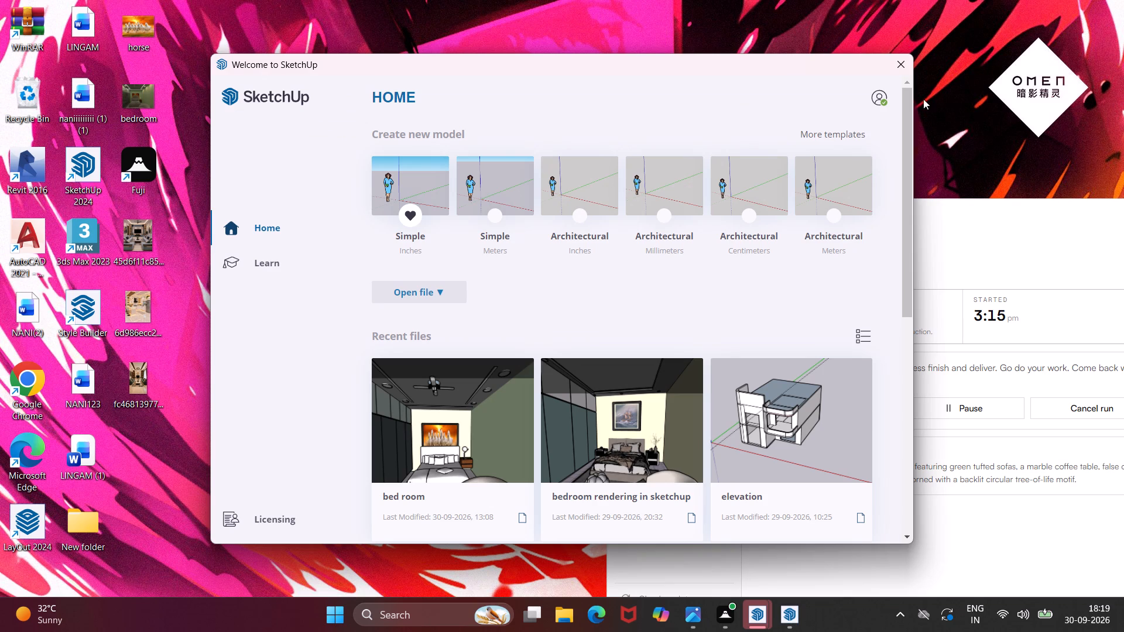
click(908, 67)
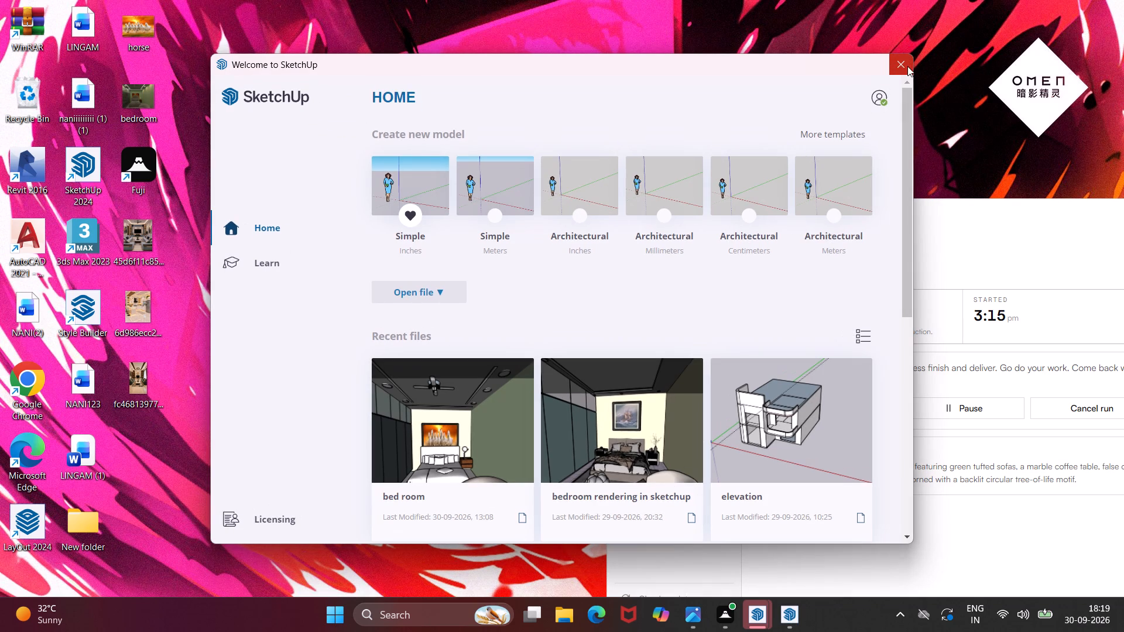
click(888, 66)
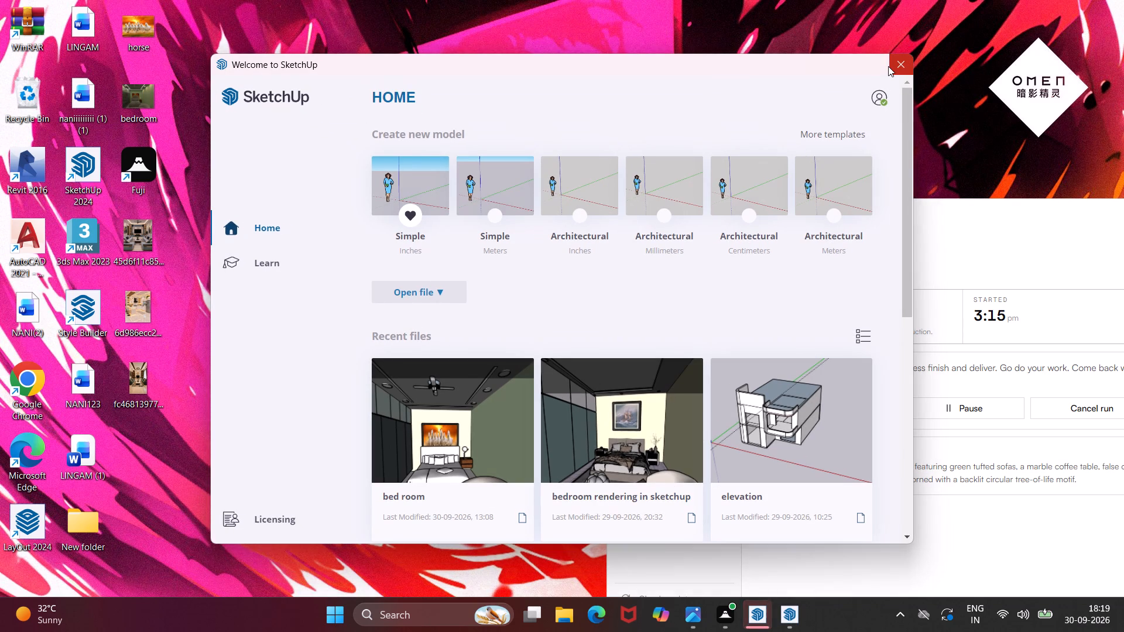
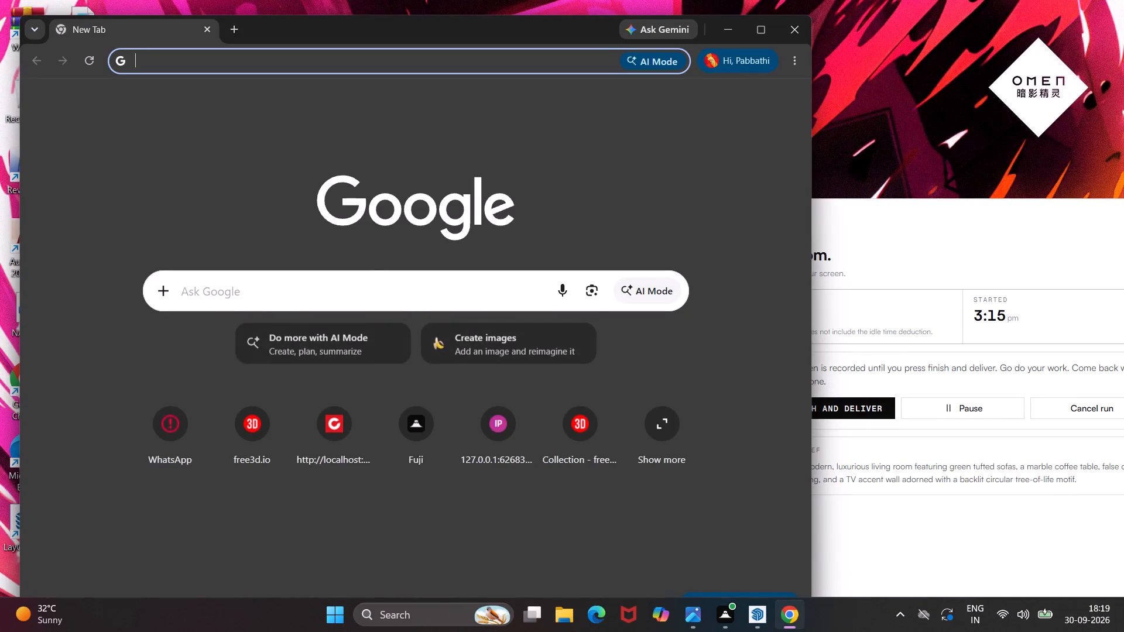
Switch to Chrome and start a new Google search.
click(232, 286)
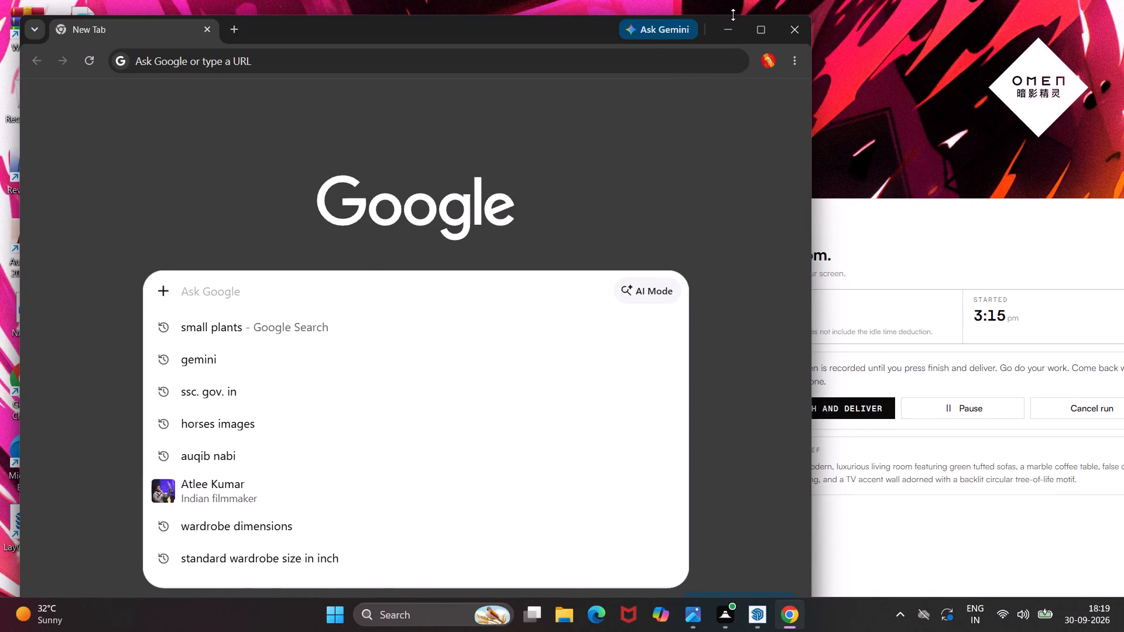
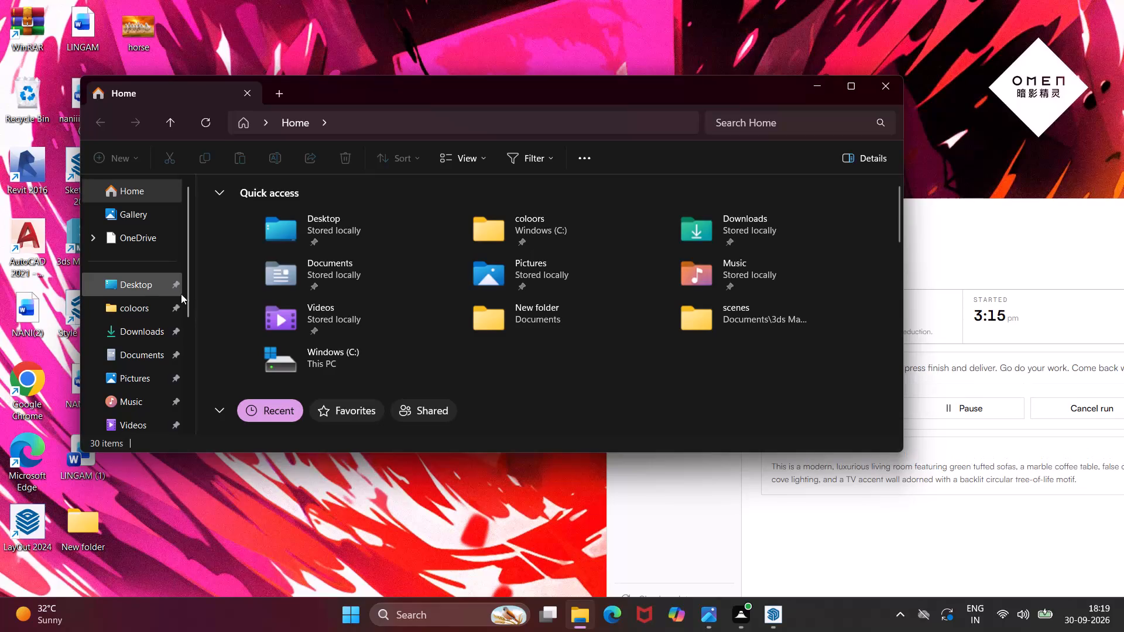
Look through the recent files list in File Explorer for a usable leaf image.
scroll(280, 319, down, 3)
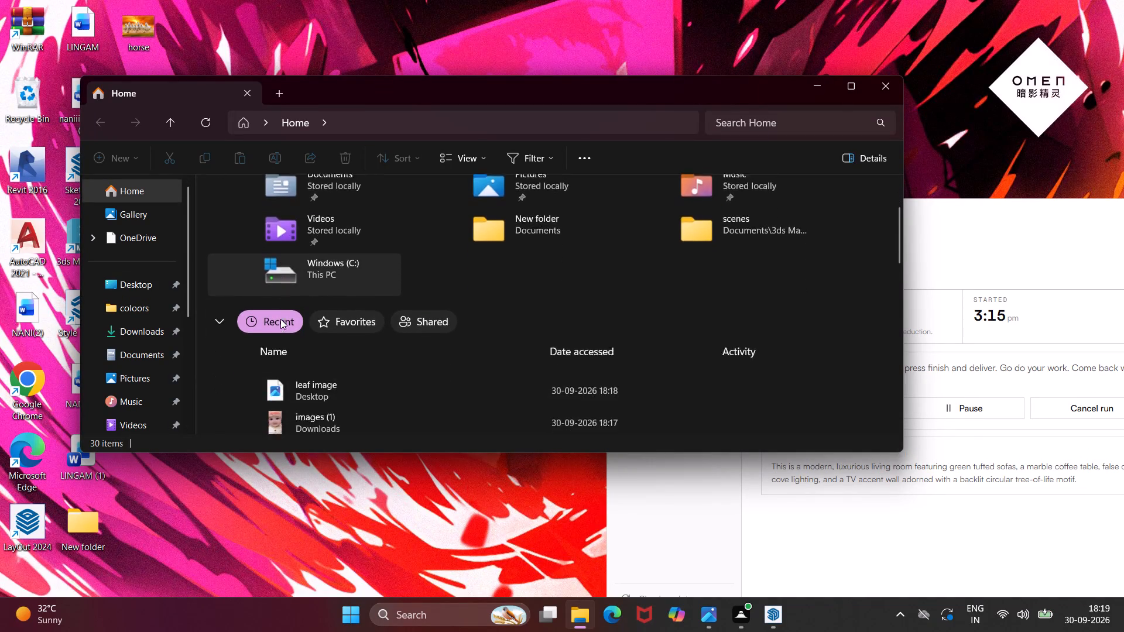
scroll(280, 319, down, 1)
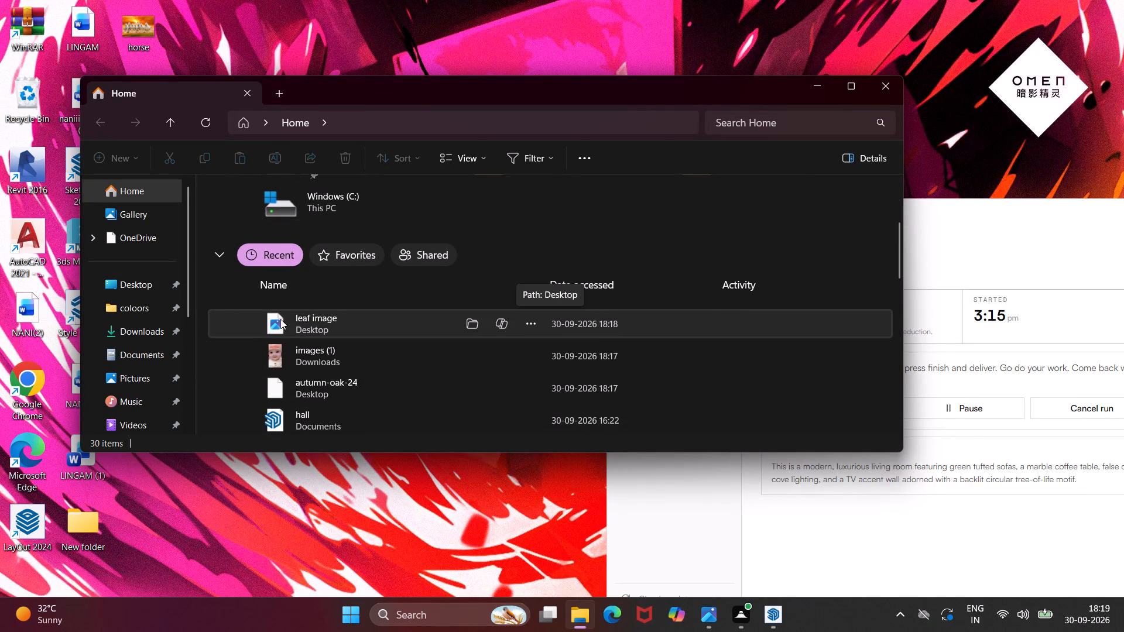
scroll(299, 328, down, 4)
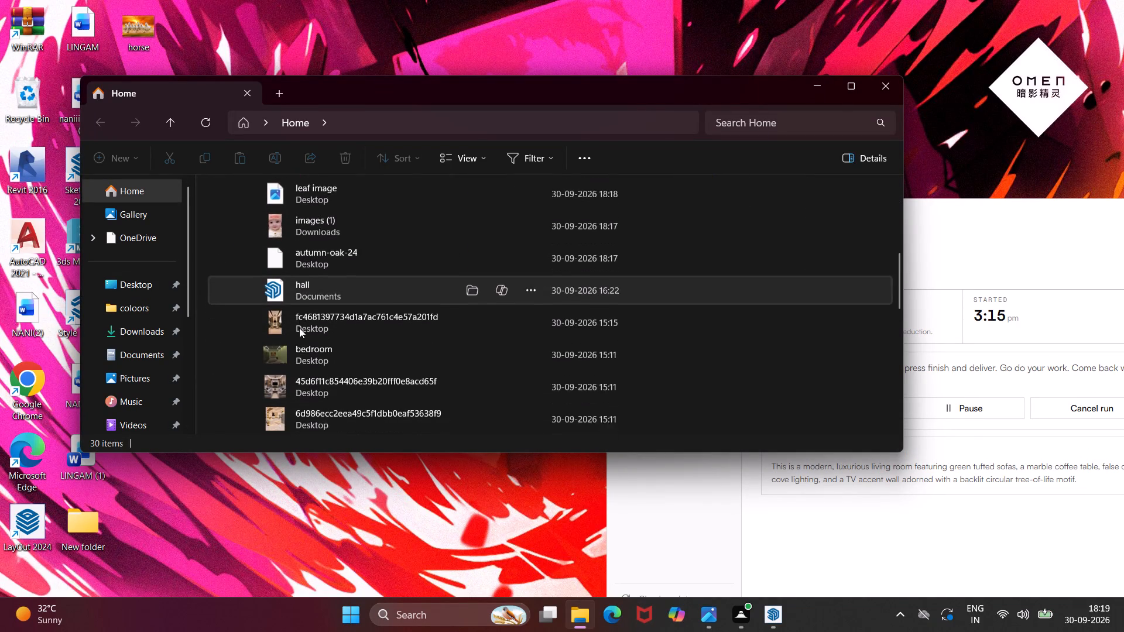
scroll(299, 328, down, 2)
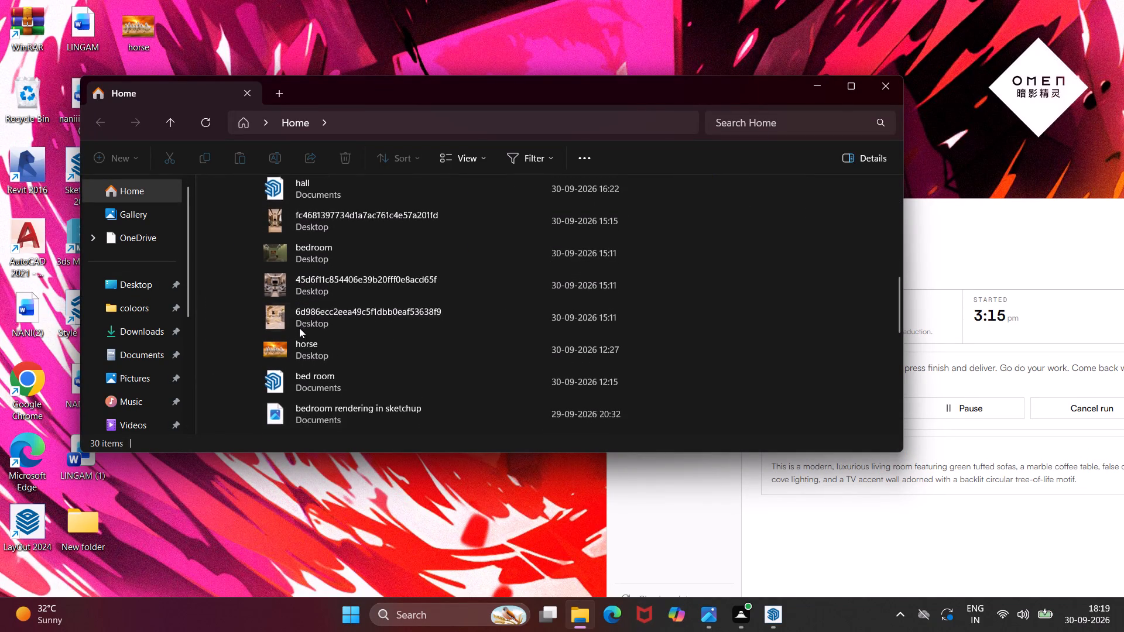
scroll(299, 328, down, 4)
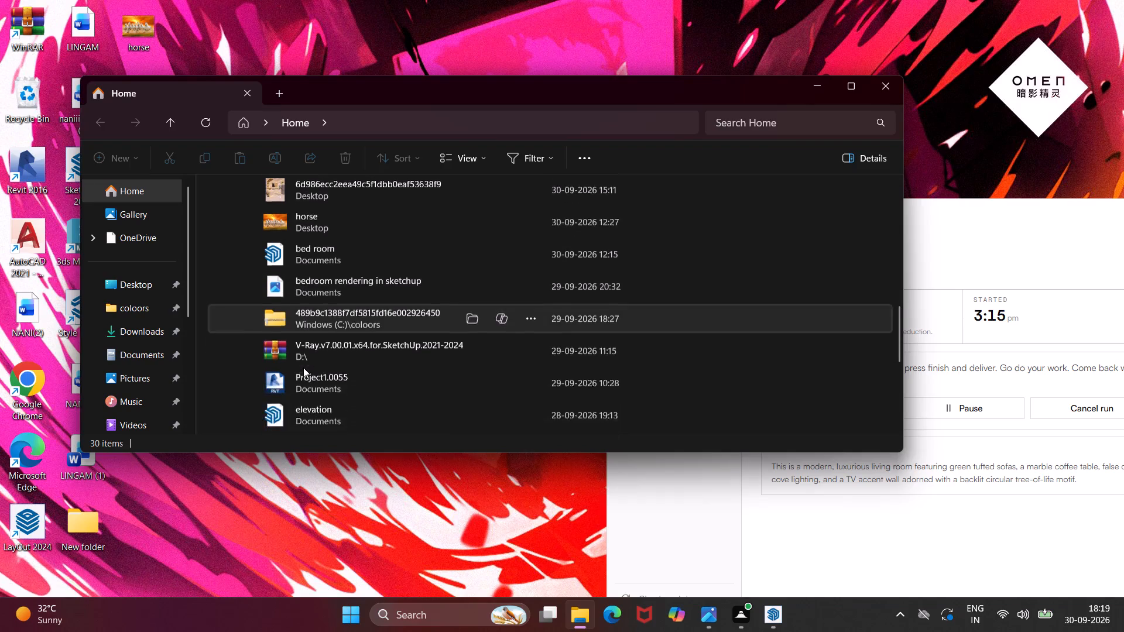
scroll(303, 367, down, 6)
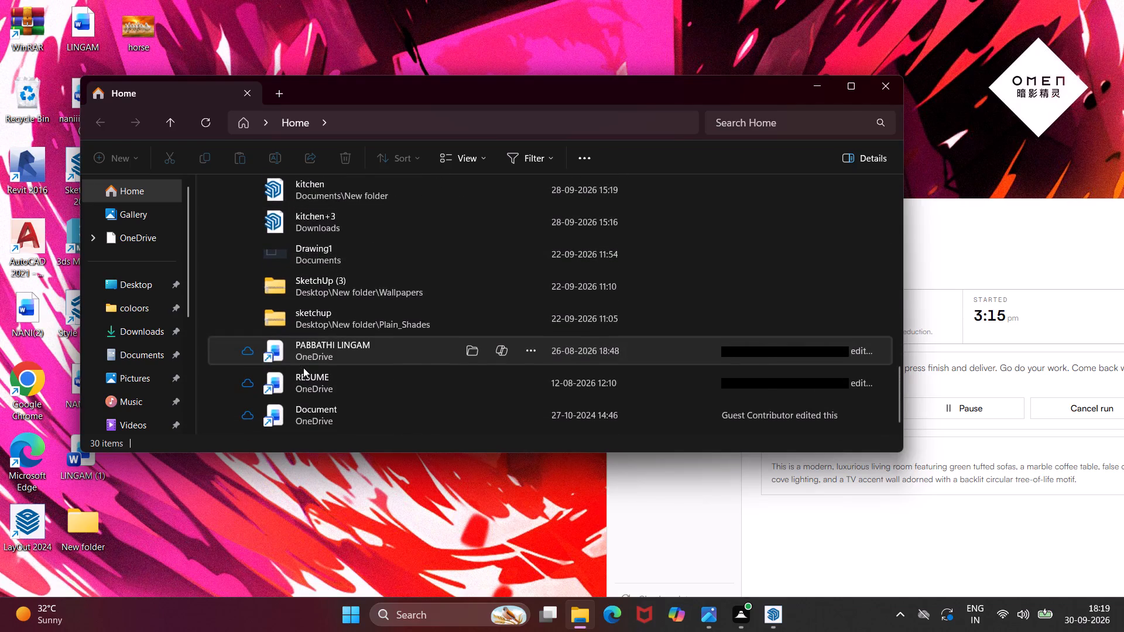
Check the Desktop, its New folder and the coloors folder for a leaf picture, and close File Explorer.
click(152, 290)
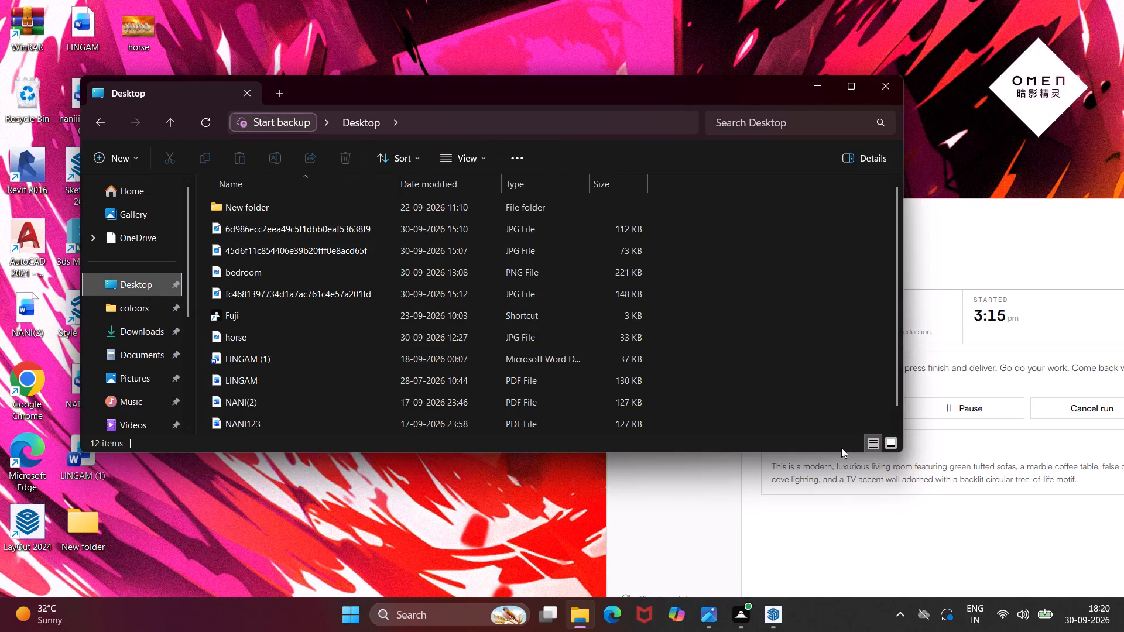
click(892, 442)
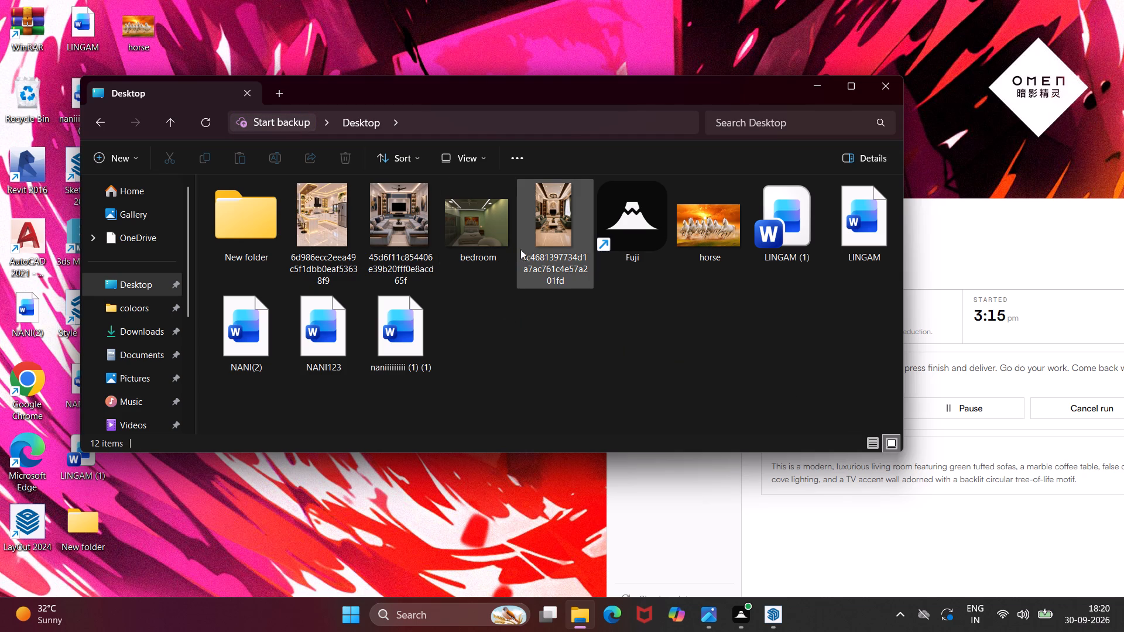
double_click(268, 235)
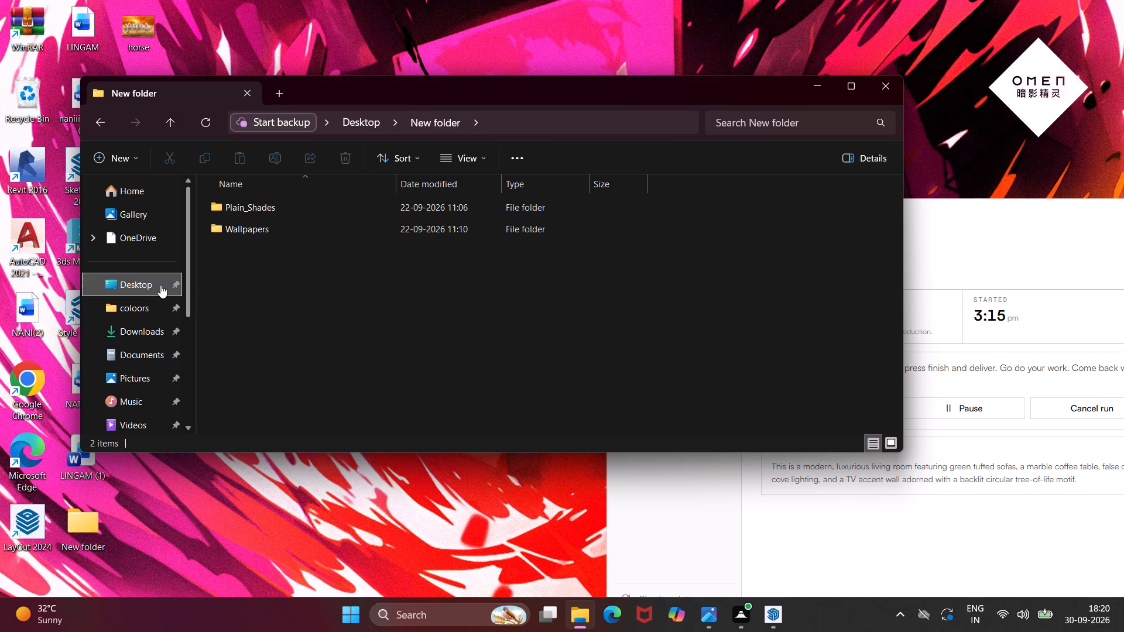
click(150, 296)
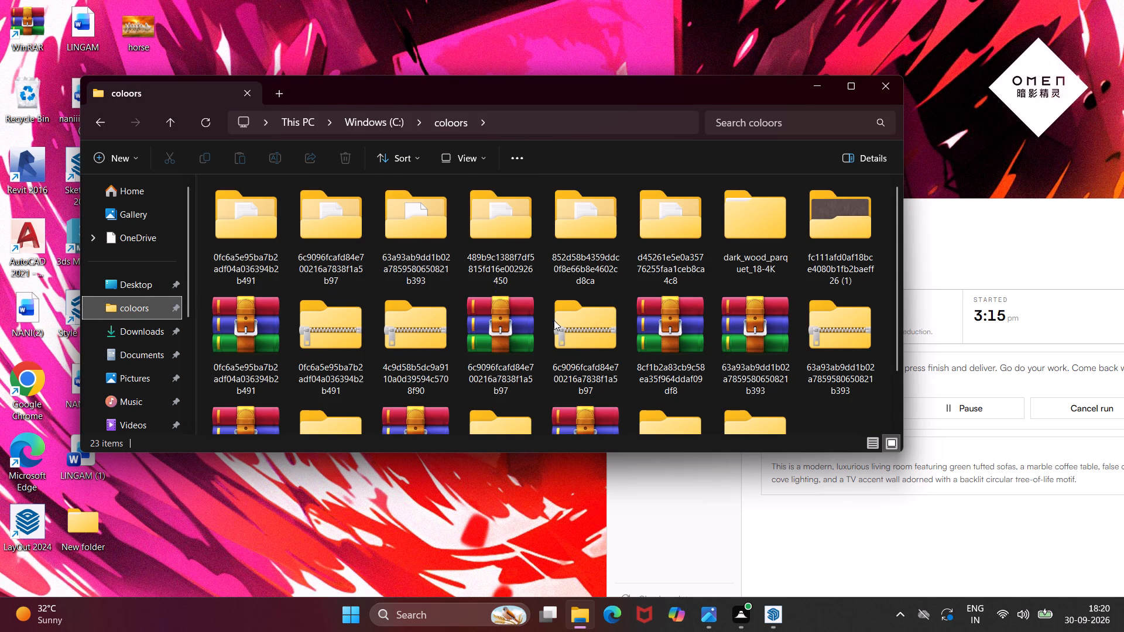
scroll(523, 312, down, 2)
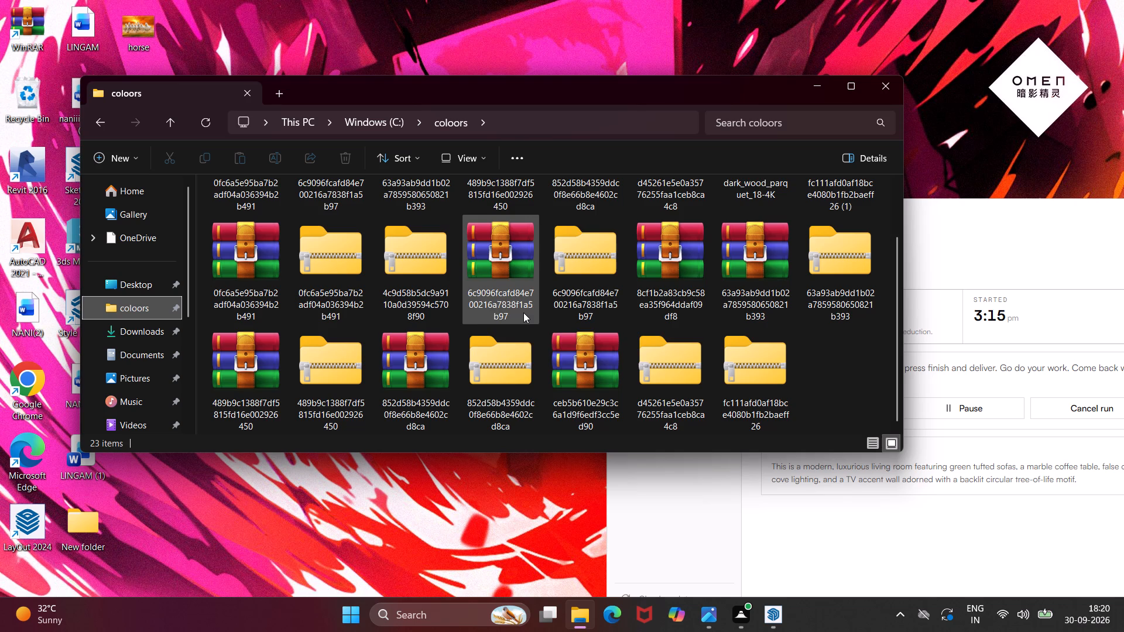
click(883, 93)
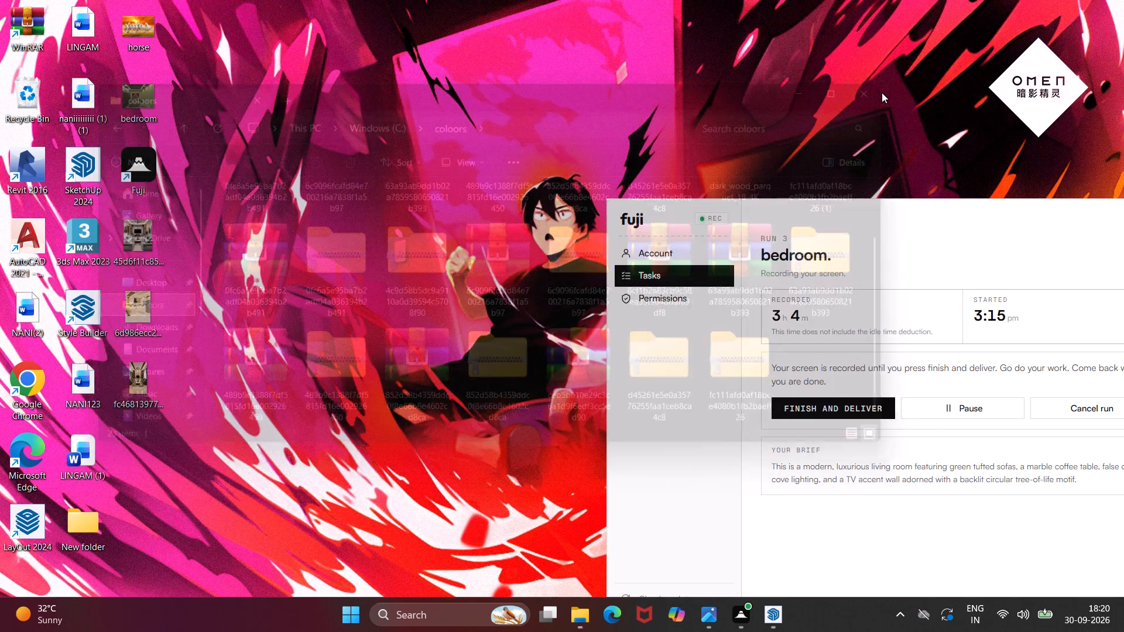
Open Chrome and search Google for "leaf image".
double_click(40, 379)
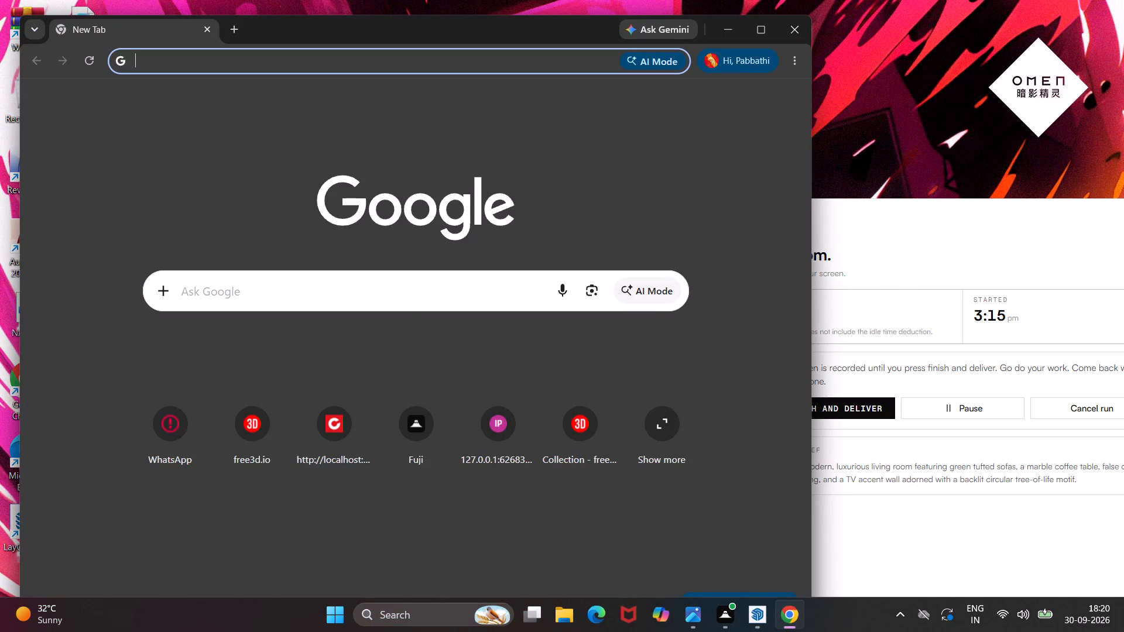
click(403, 303)
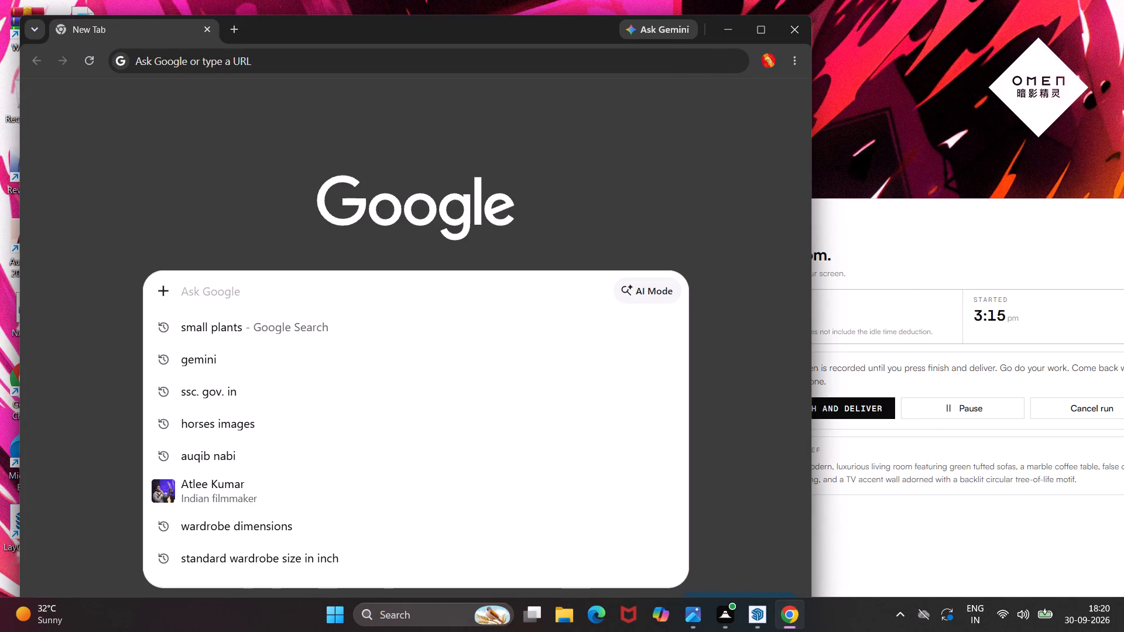
key(l)
text(ea)
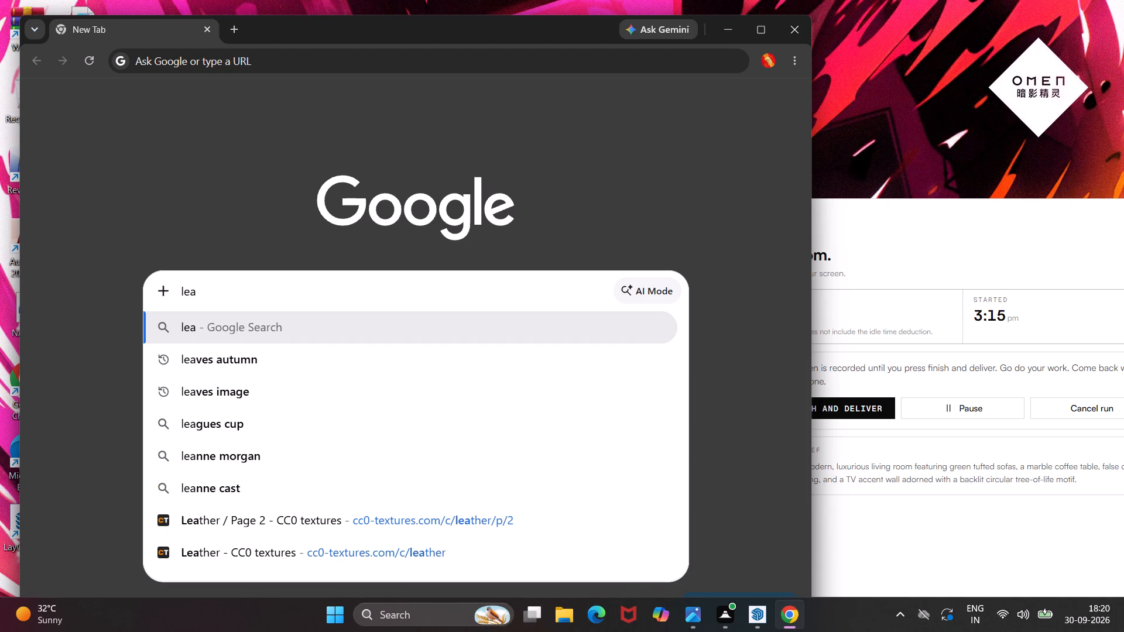
key(f)
key(space)
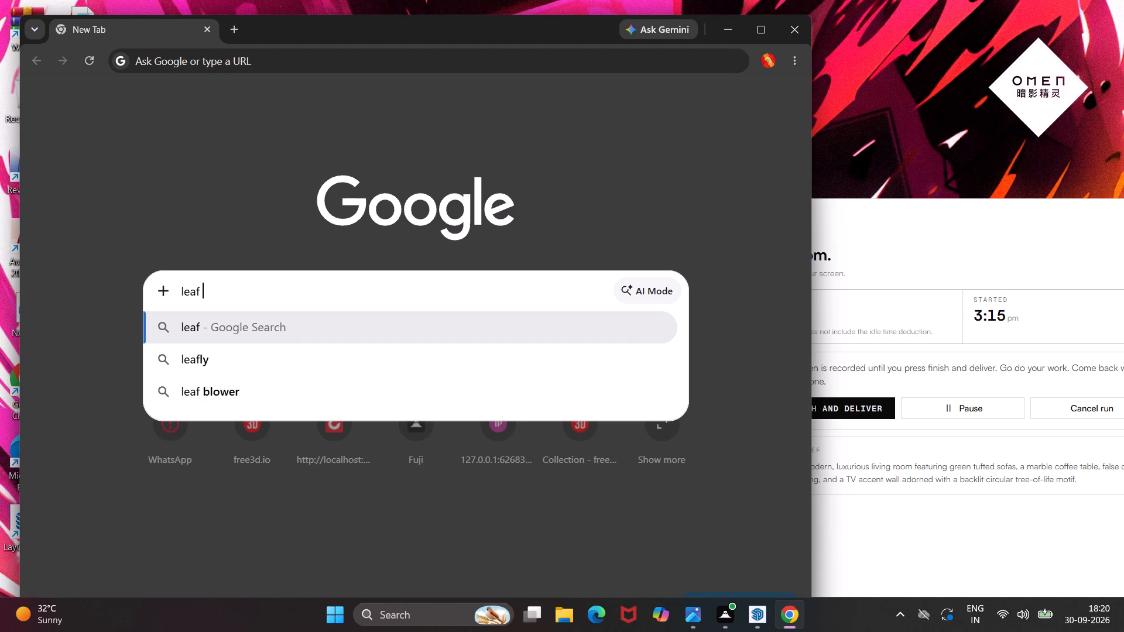
text(imm)
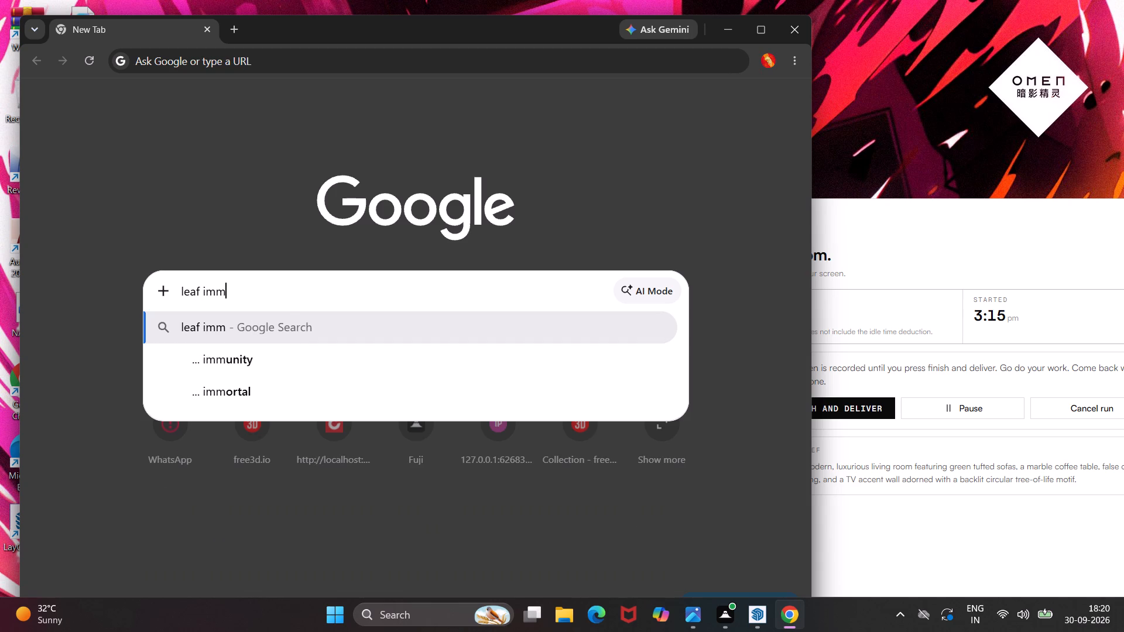
key(BackSpace)
key(a)
text(ge)
key(Return)
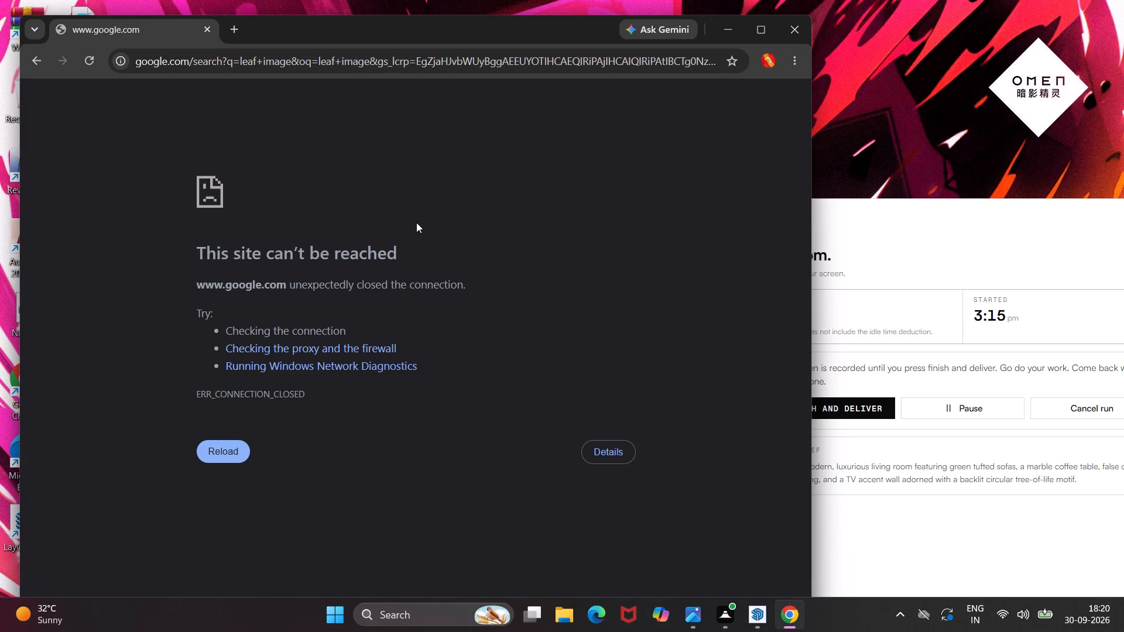
Reload the "leaf image" search page.
click(231, 451)
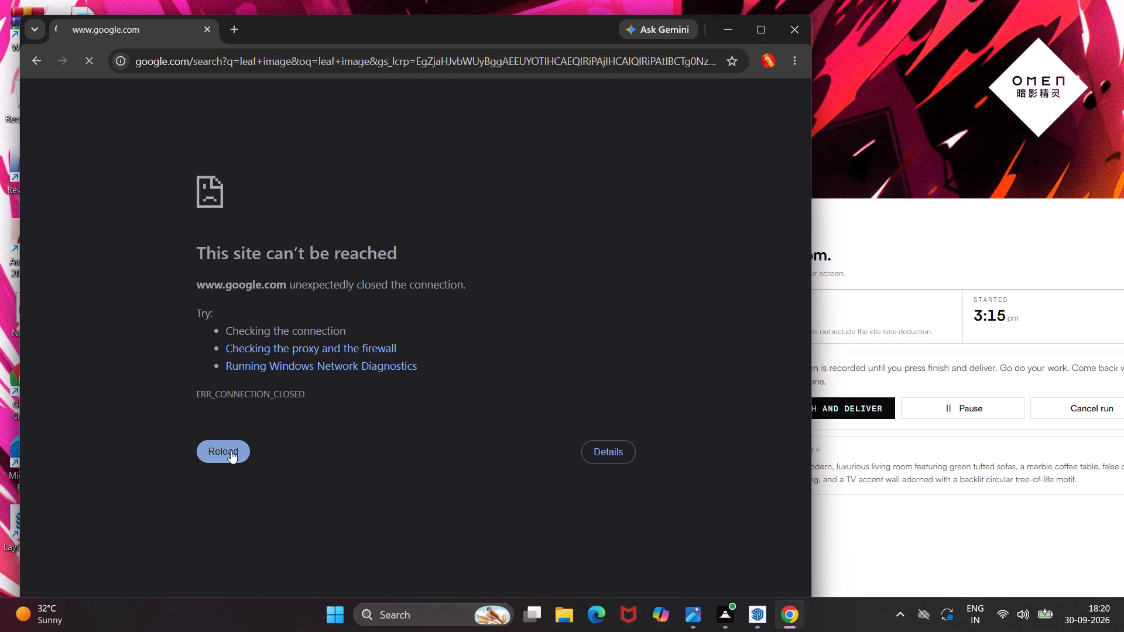
click(232, 449)
triple_click(232, 449)
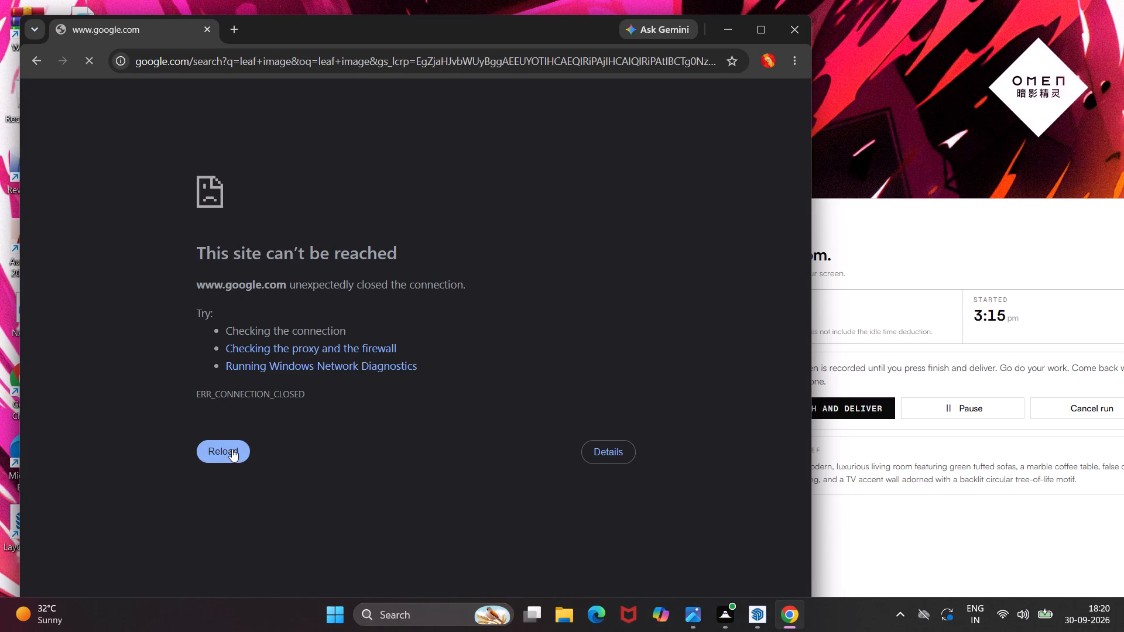
triple_click(232, 449)
click(586, 446)
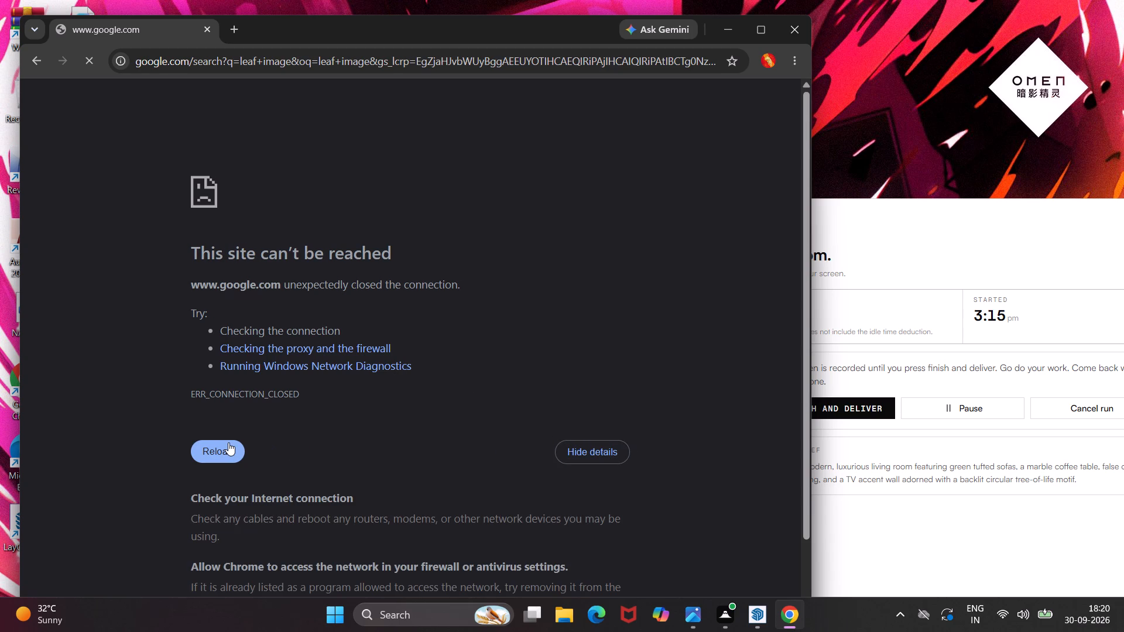
triple_click(227, 442)
click(227, 442)
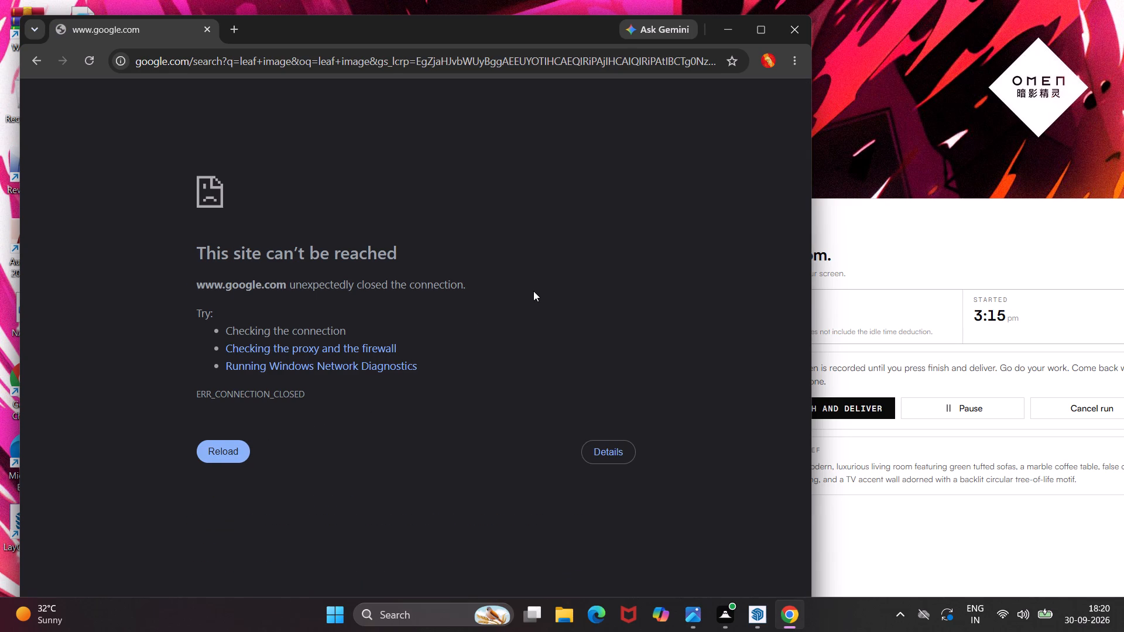
click(222, 446)
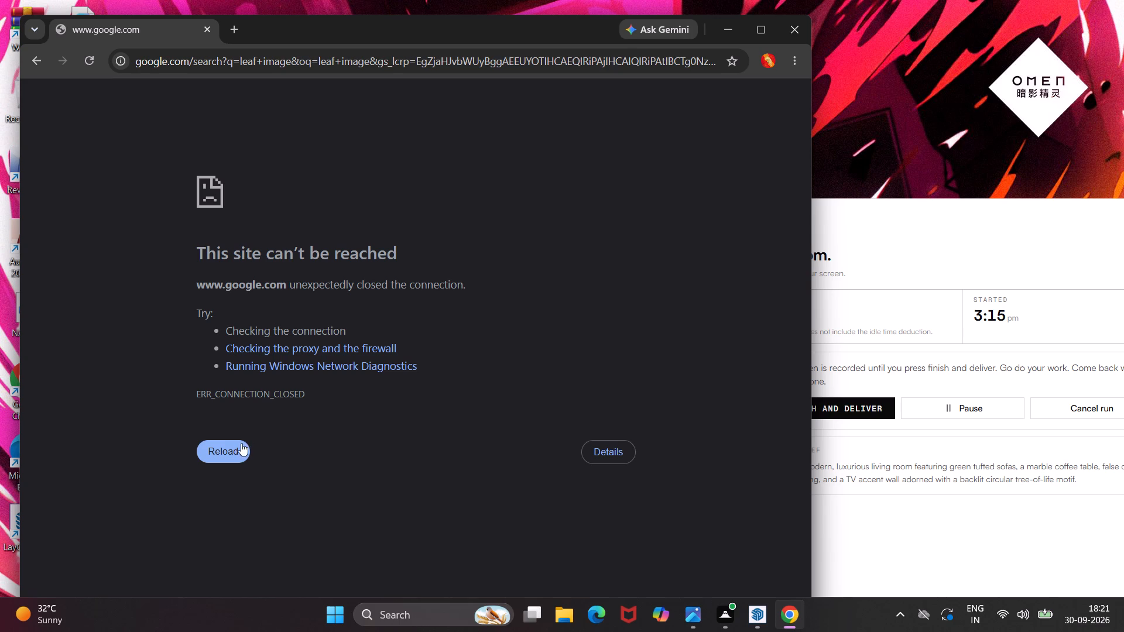
click(239, 445)
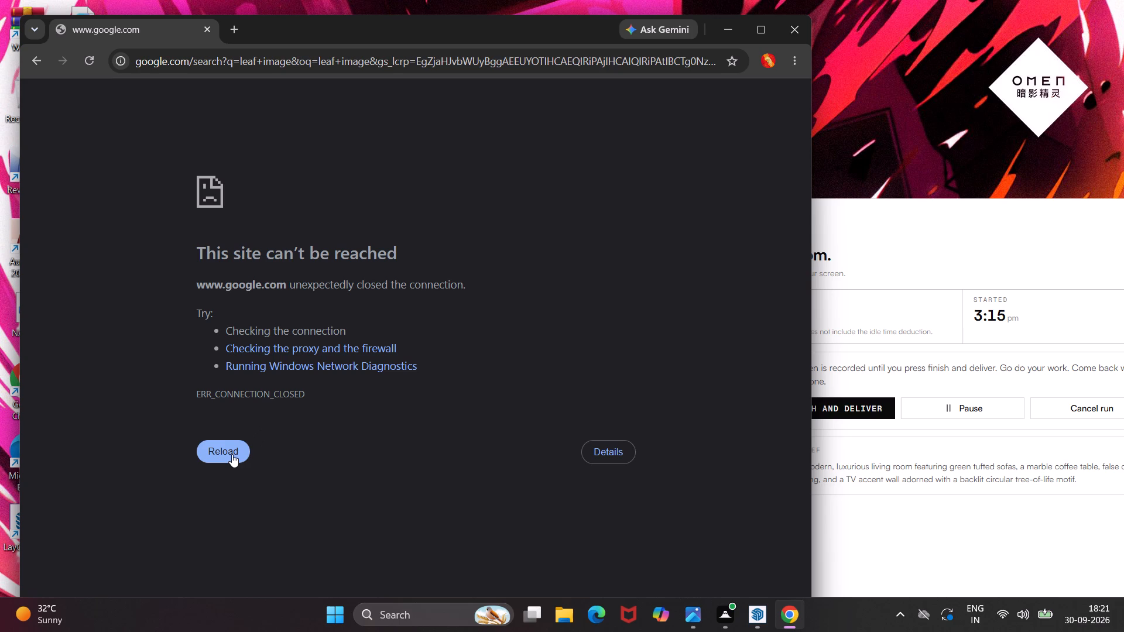
click(232, 449)
triple_click(232, 449)
double_click(232, 449)
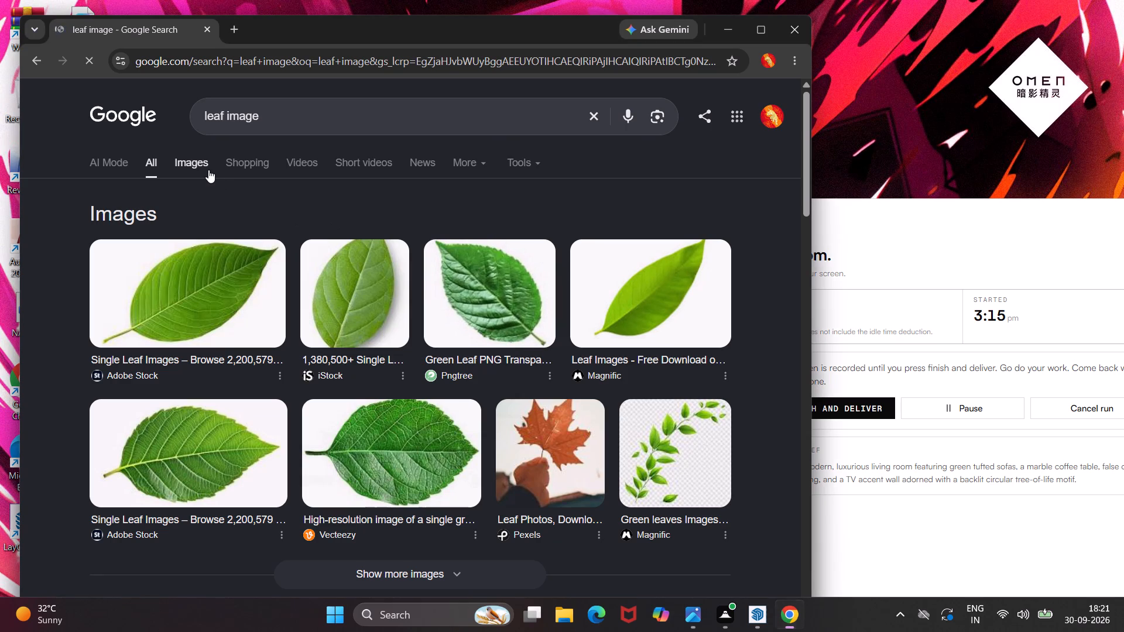
Show only the image results for the "leaf image" search.
click(197, 164)
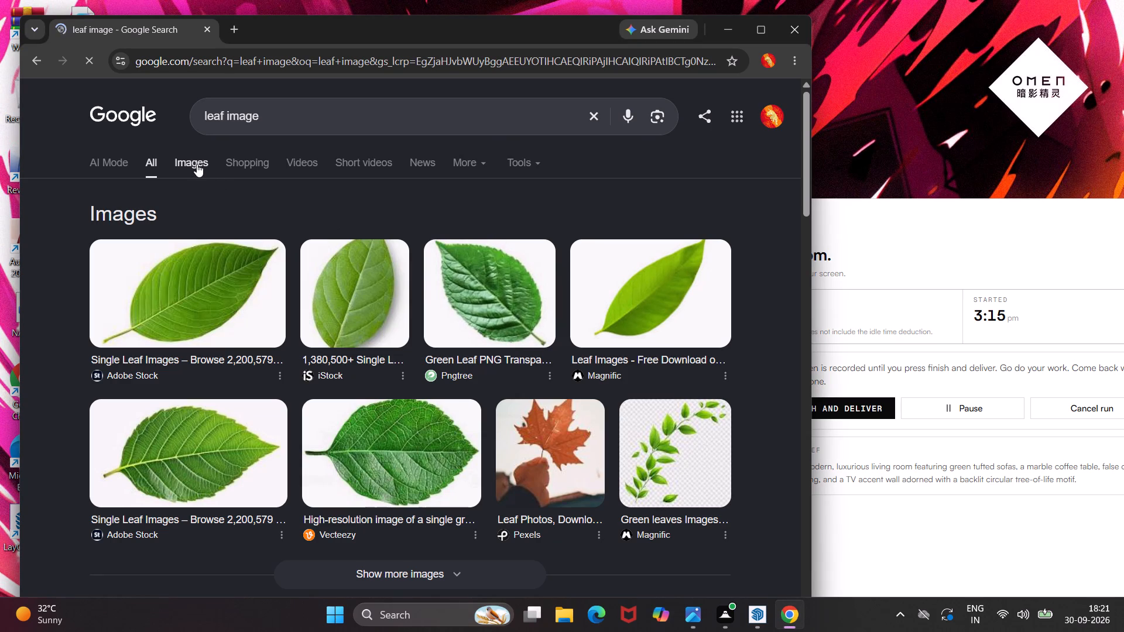
triple_click(197, 164)
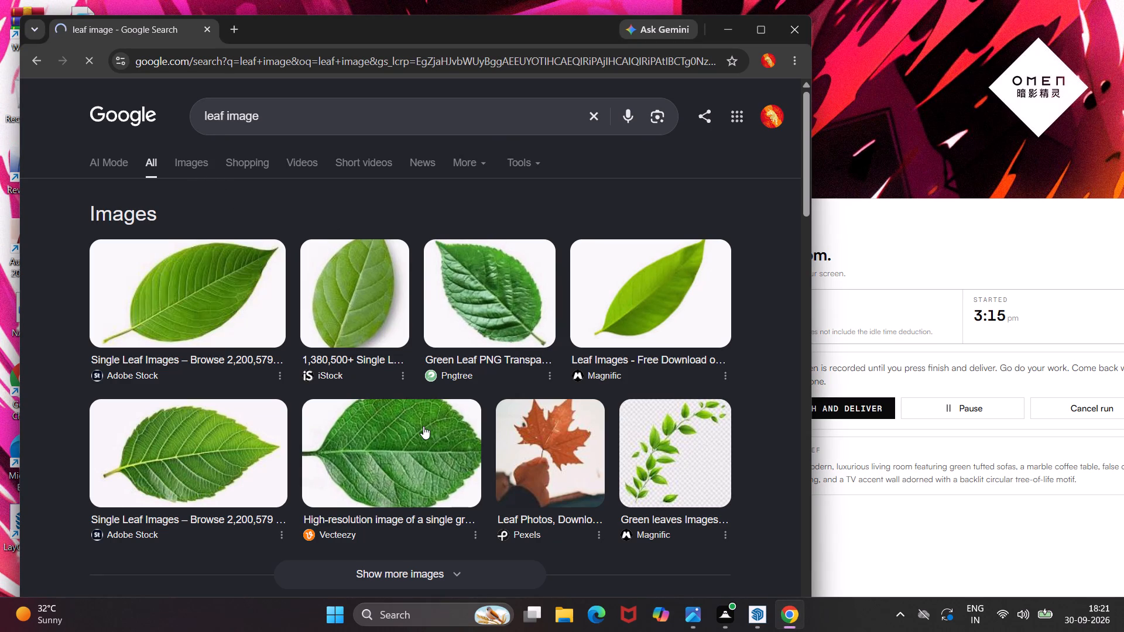
click(197, 166)
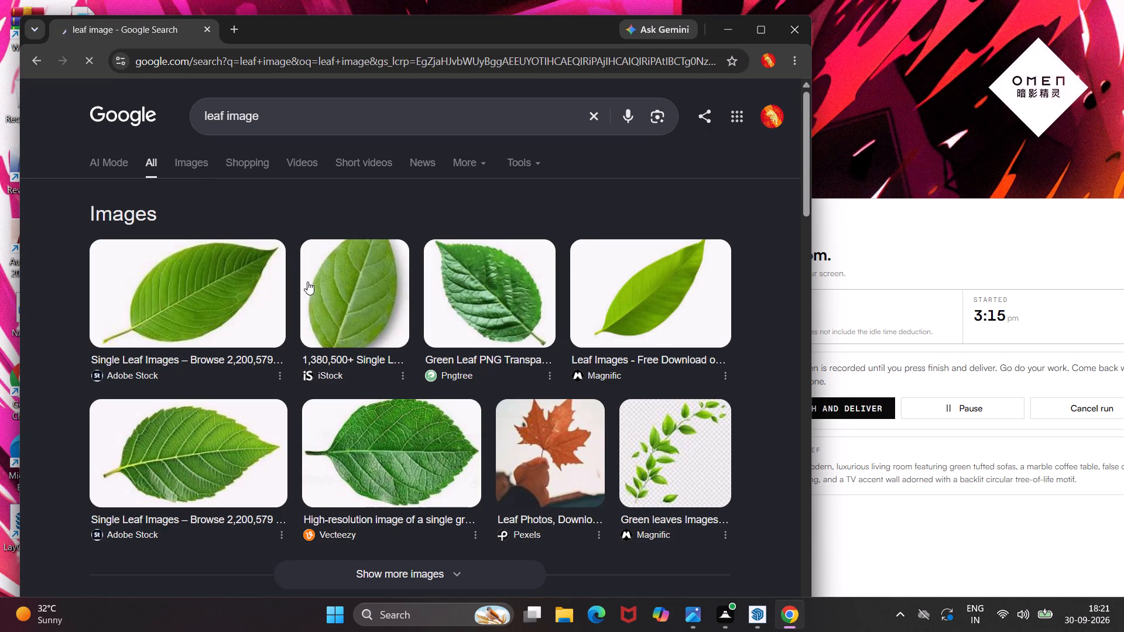
scroll(321, 319, down, 2)
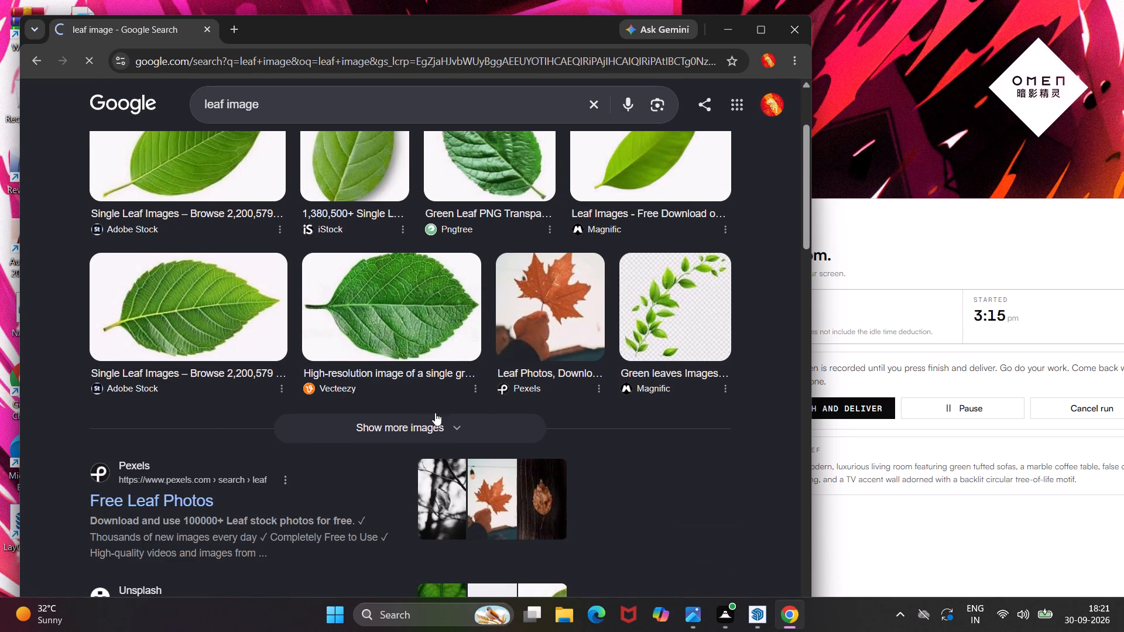
click(446, 418)
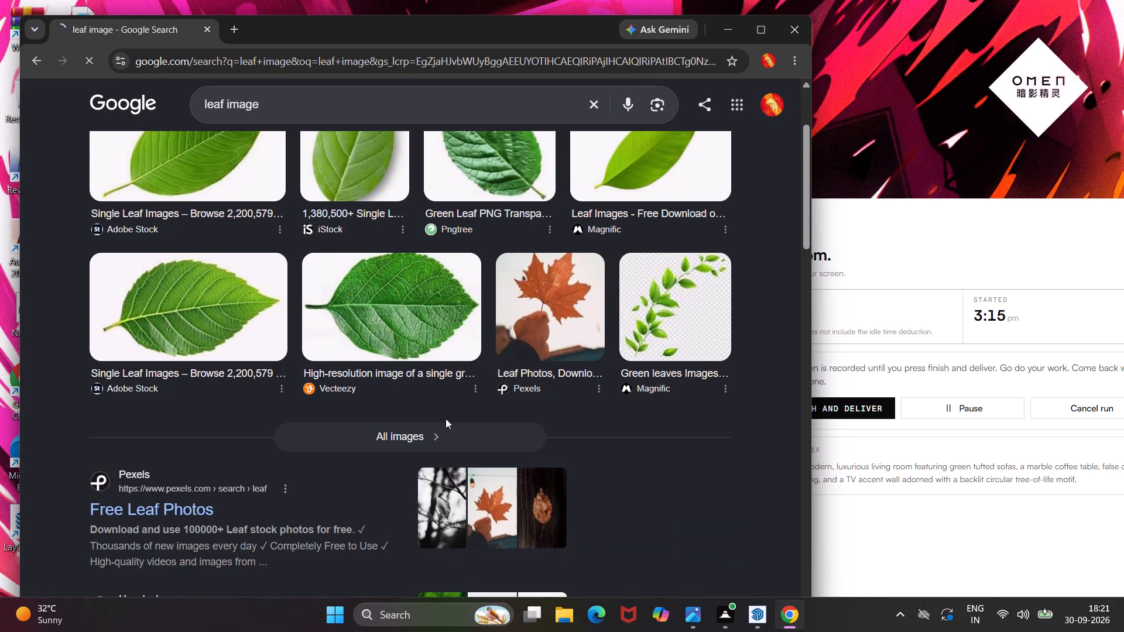
scroll(318, 255, up, 8)
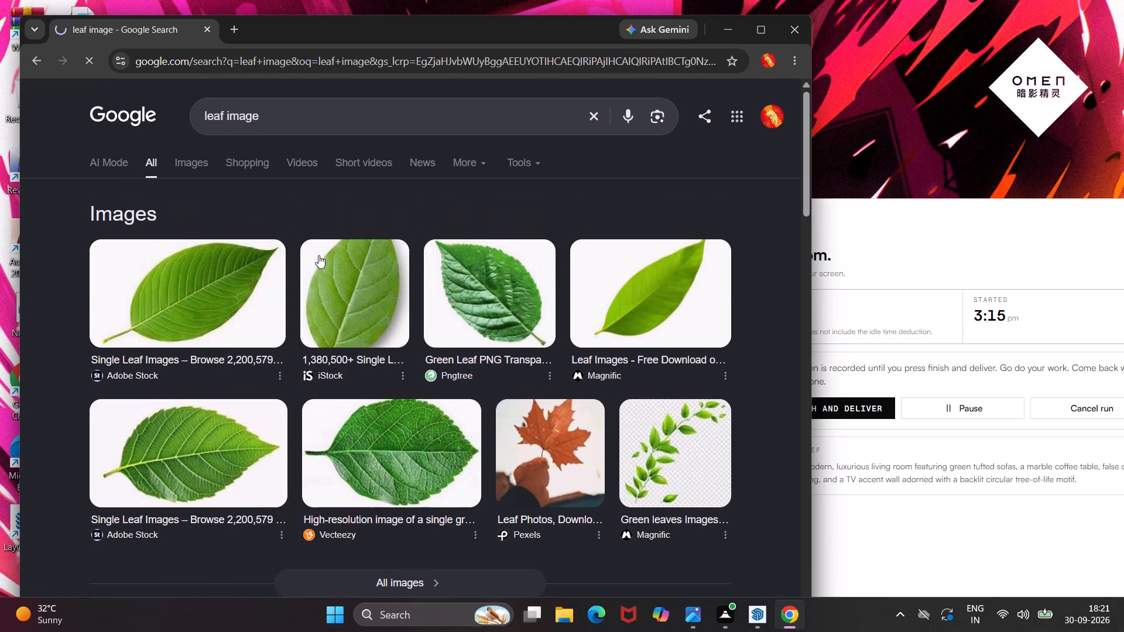
triple_click(181, 154)
click(181, 154)
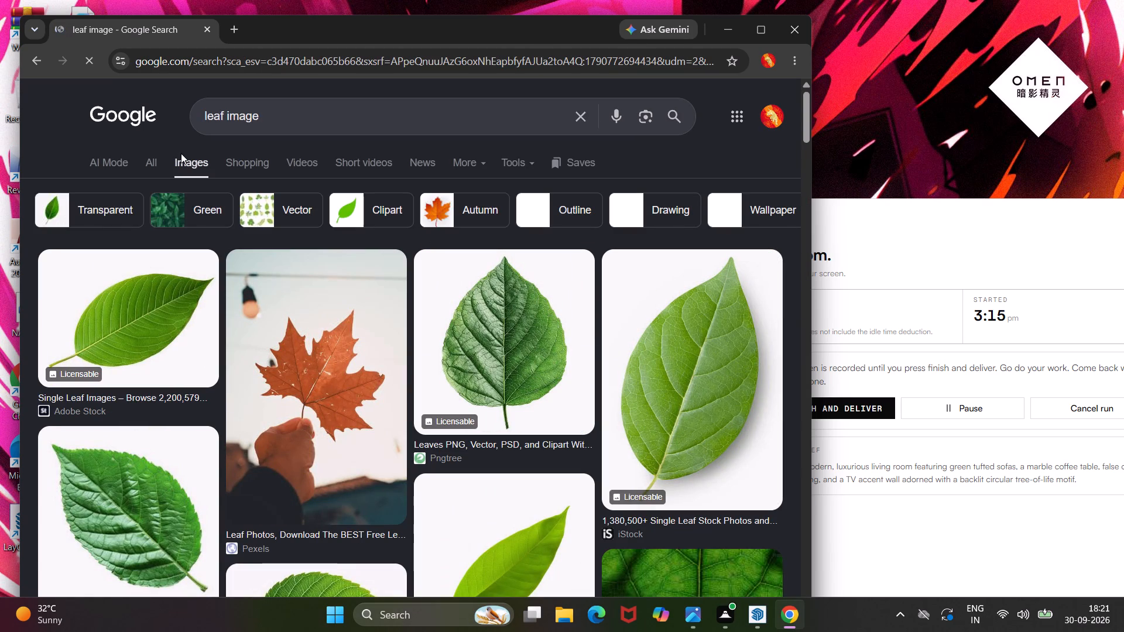
Narrow the leaf image results to the Drawing category.
click(666, 206)
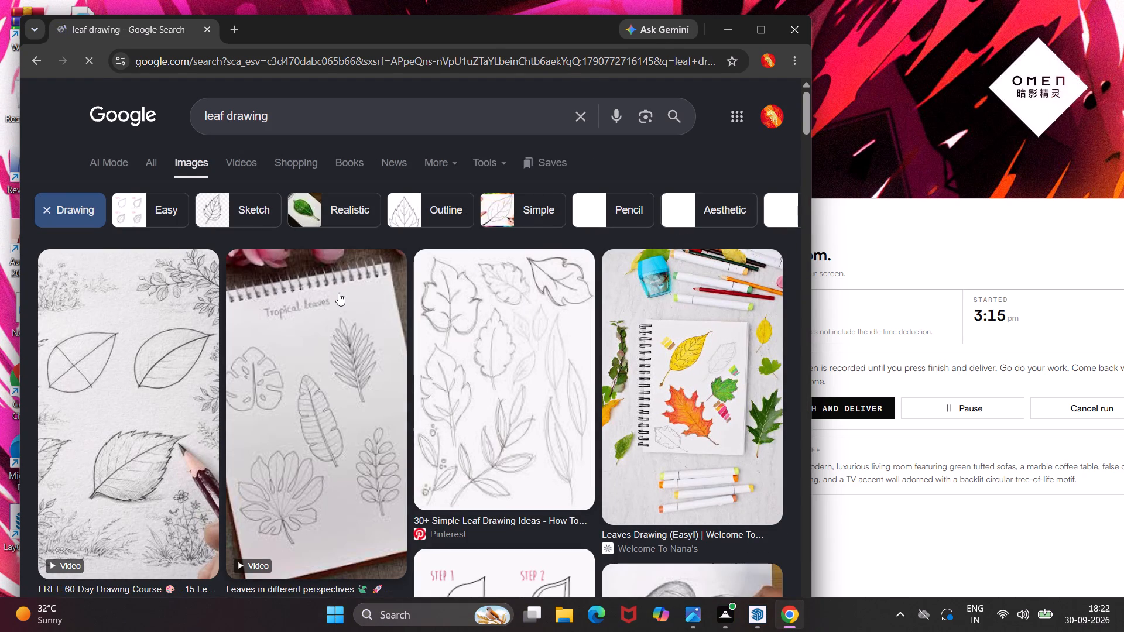
Look through the leaf drawing results for a suitable wall panel picture and preview the "Our Art Stories" leaf doodle.
scroll(338, 293, down, 10)
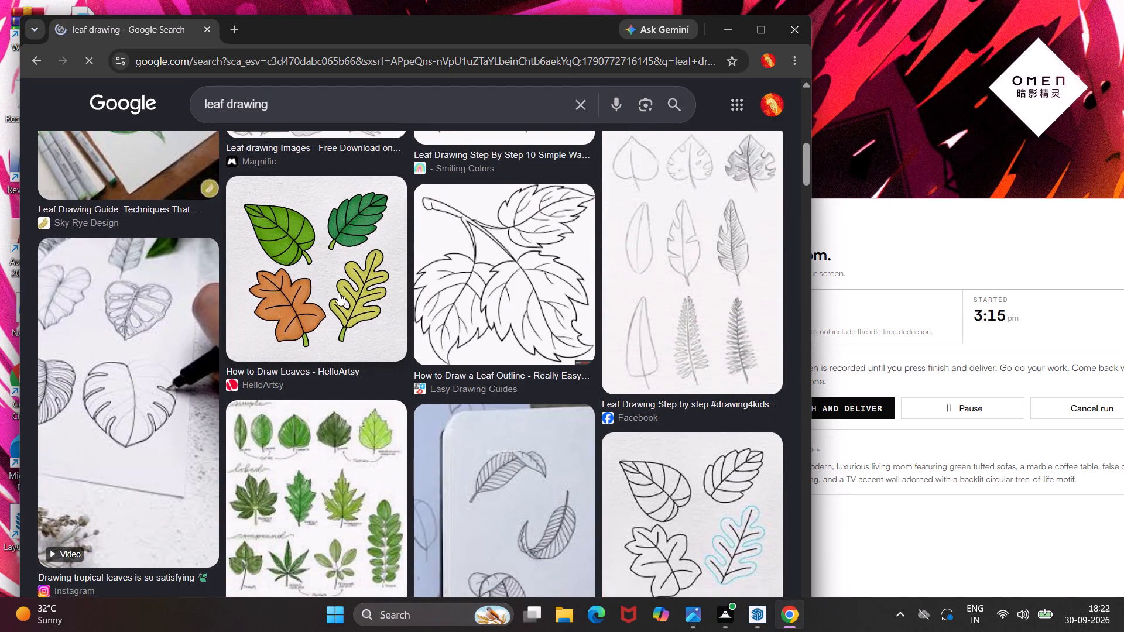
scroll(338, 293, down, 18)
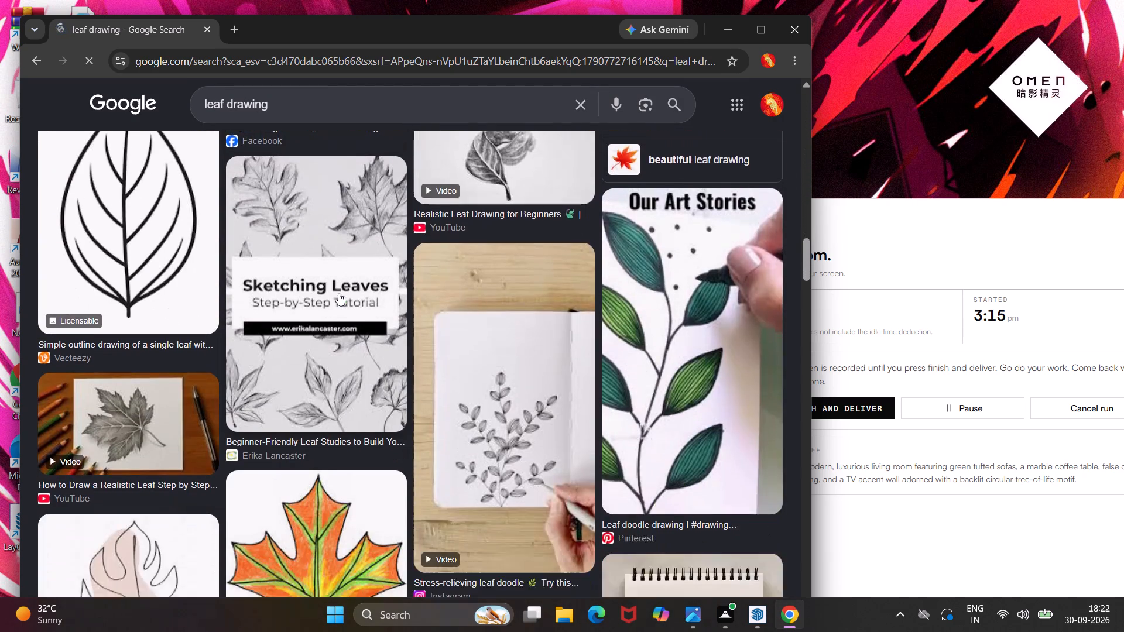
scroll(338, 293, down, 8)
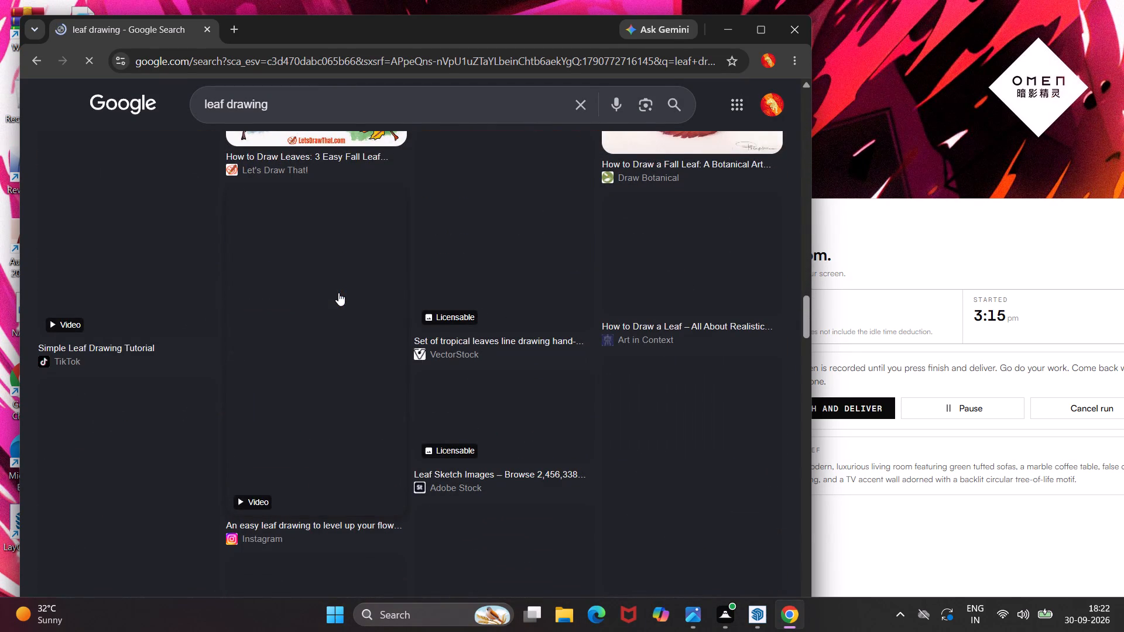
scroll(338, 293, up, 13)
scroll(335, 293, down, 2)
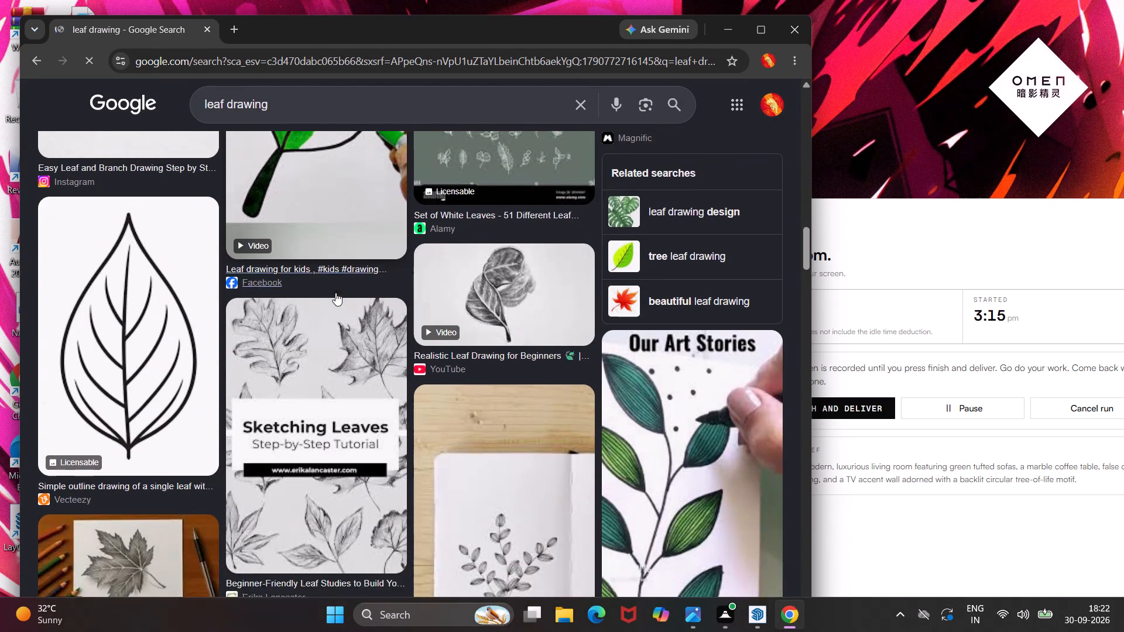
scroll(335, 293, down, 6)
scroll(335, 293, up, 8)
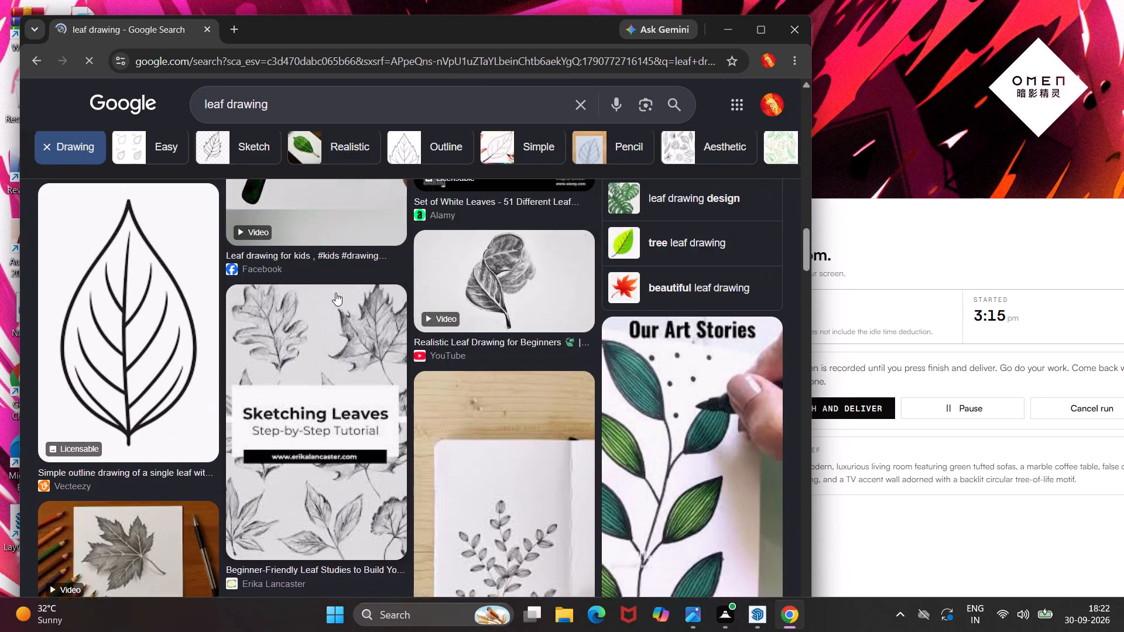
scroll(335, 293, down, 8)
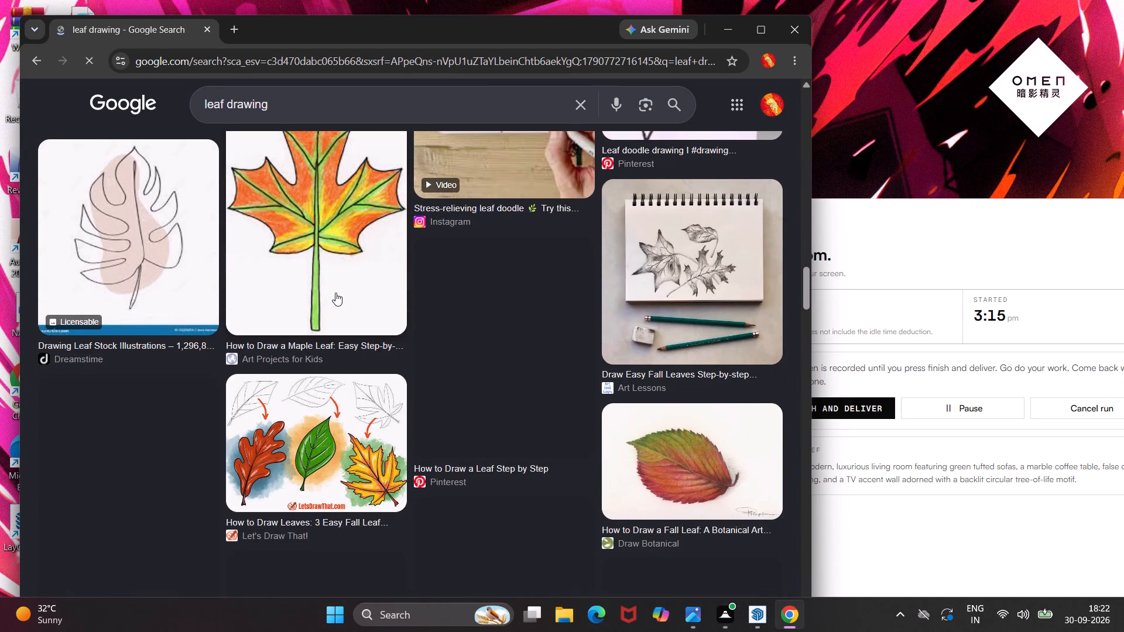
scroll(335, 293, down, 5)
scroll(335, 293, up, 5)
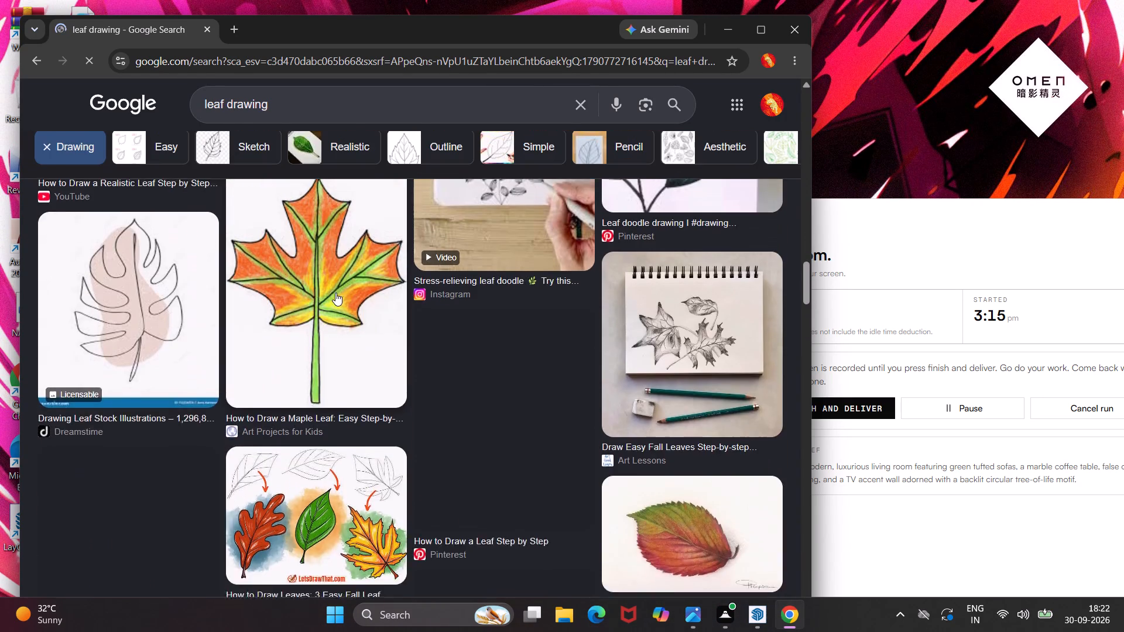
scroll(335, 293, up, 3)
scroll(542, 312, up, 3)
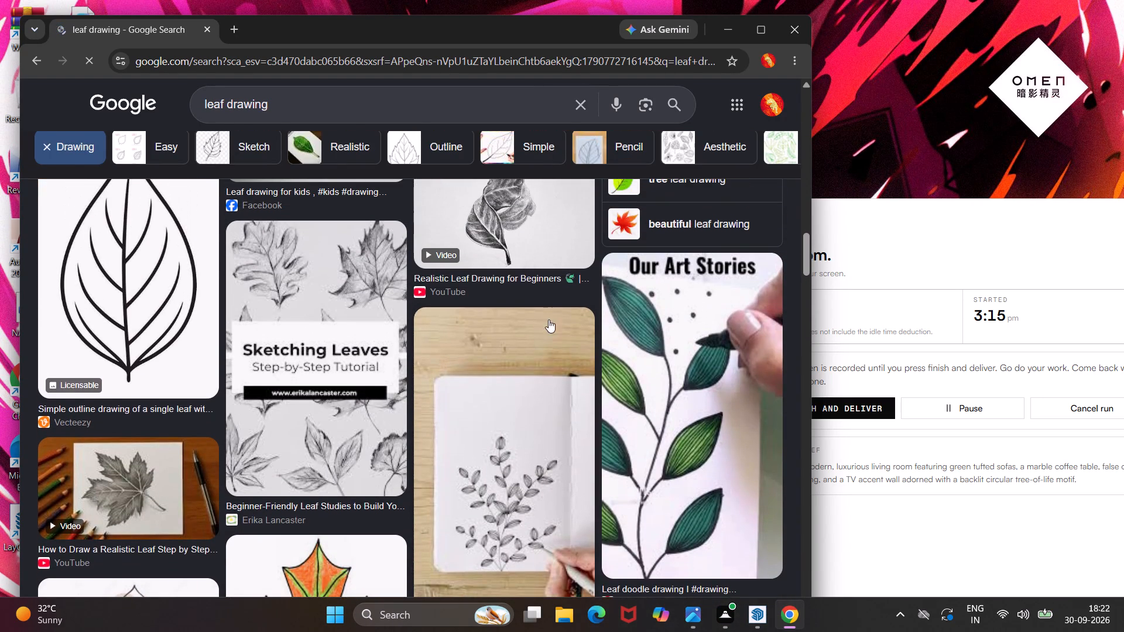
click(628, 382)
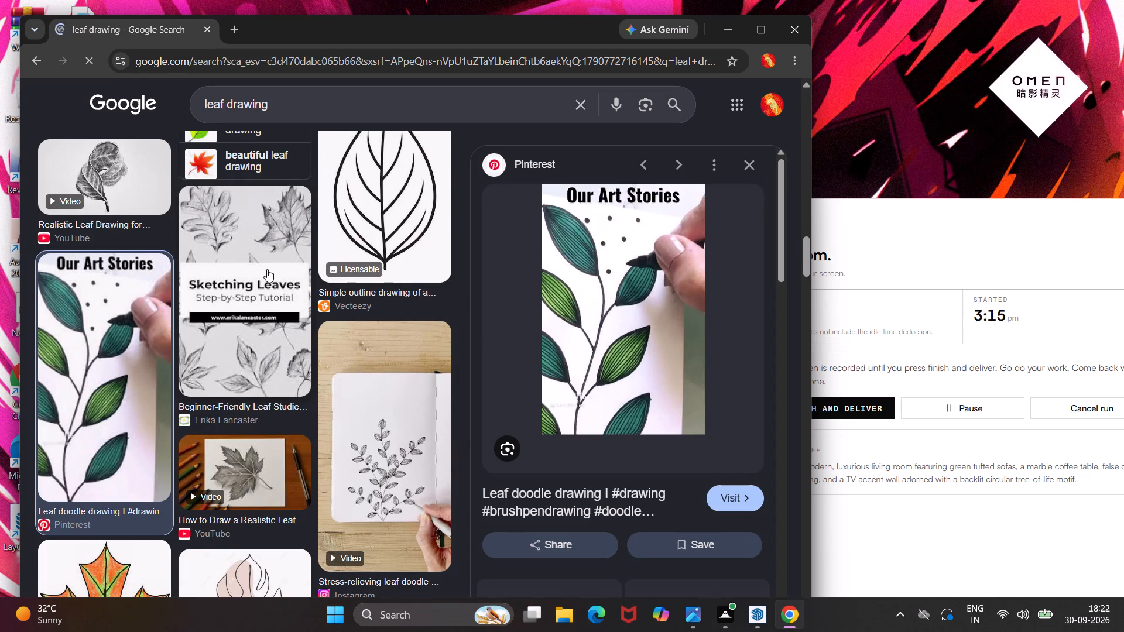
Examine the rest of the leaf drawing results for other pictures suited to the wall panel.
scroll(253, 280, down, 6)
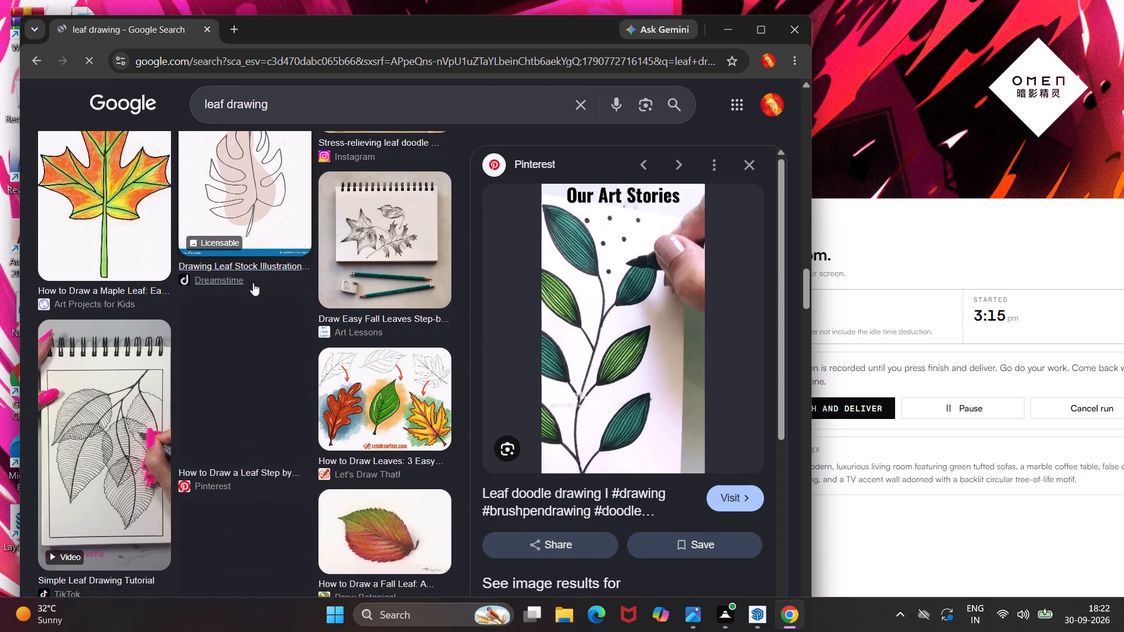
scroll(253, 283, down, 4)
scroll(500, 359, down, 4)
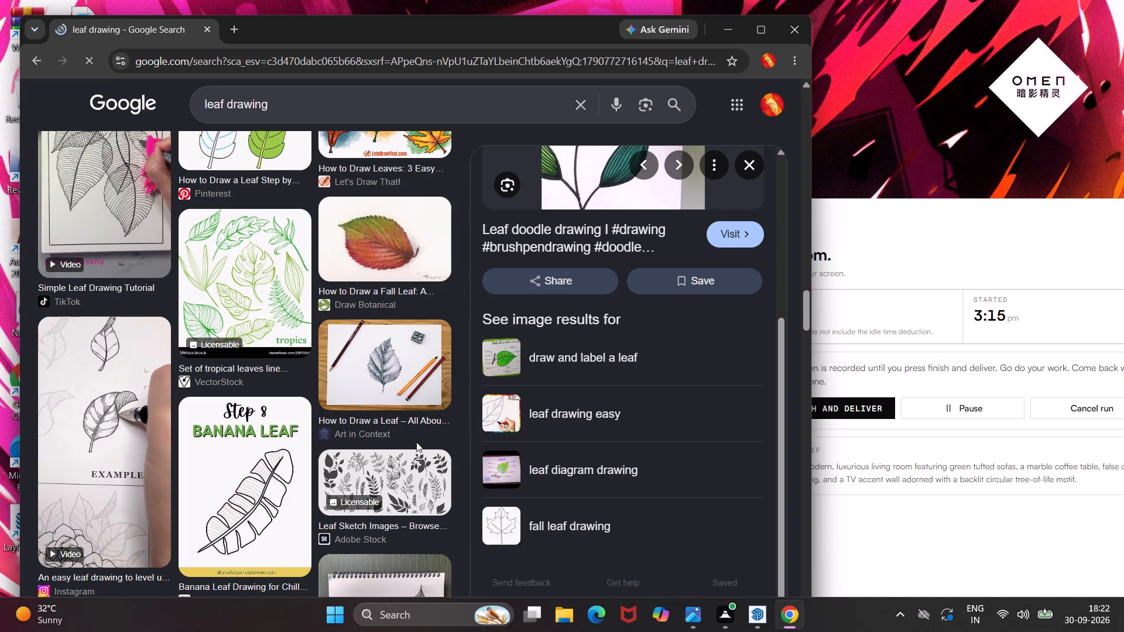
scroll(416, 442, down, 5)
scroll(359, 383, down, 3)
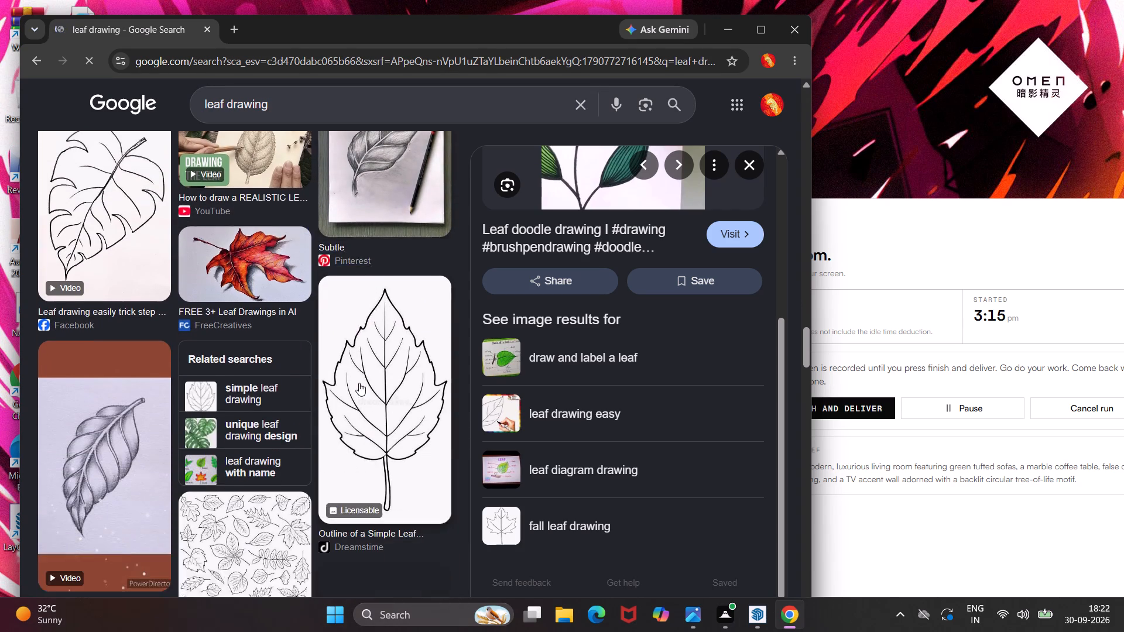
scroll(359, 383, down, 2)
scroll(255, 372, down, 4)
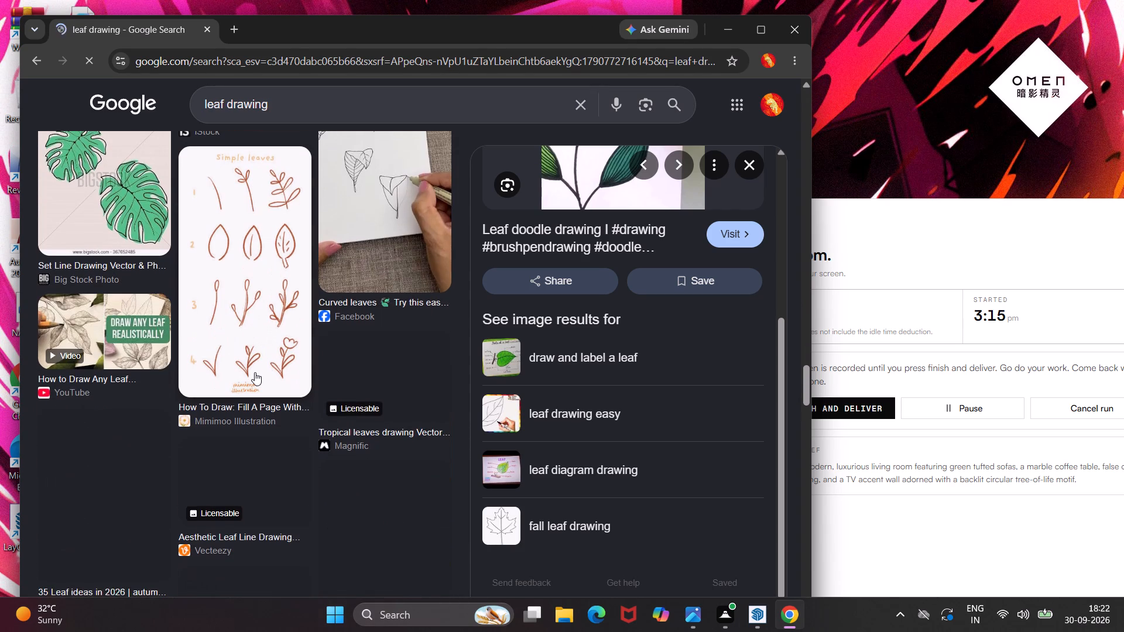
scroll(255, 372, down, 4)
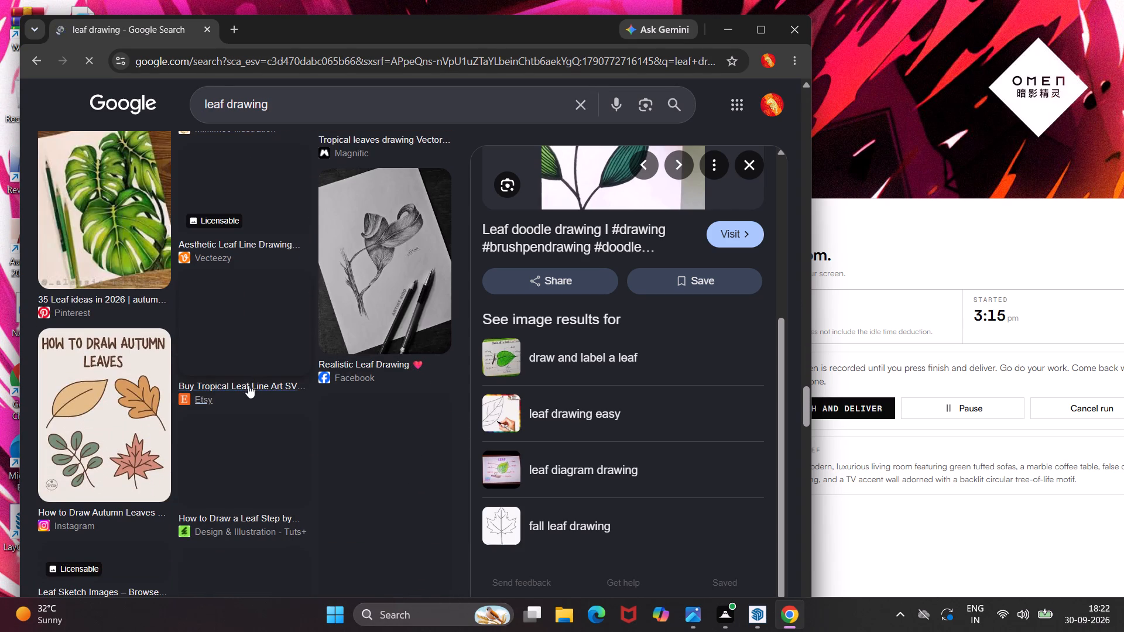
scroll(248, 357, down, 1)
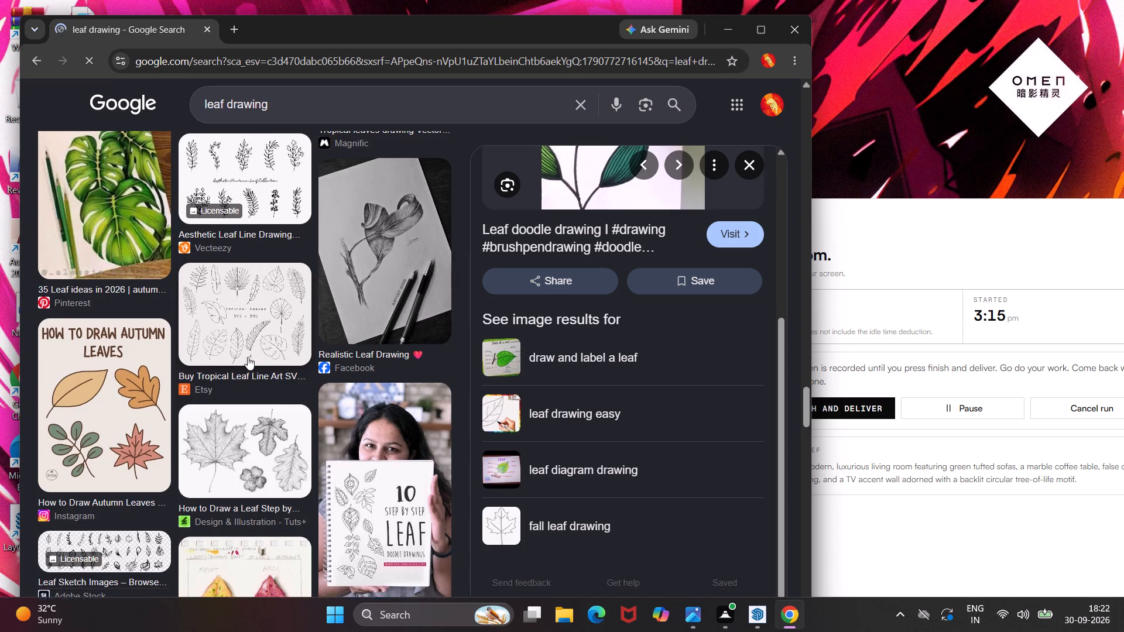
scroll(248, 357, down, 7)
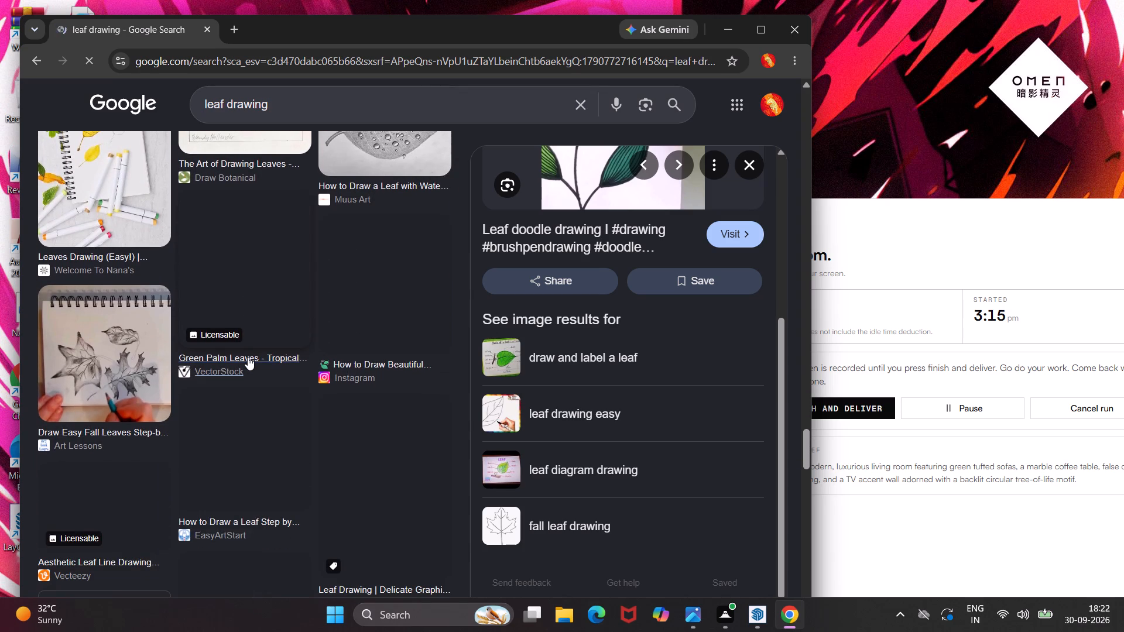
scroll(248, 357, down, 5)
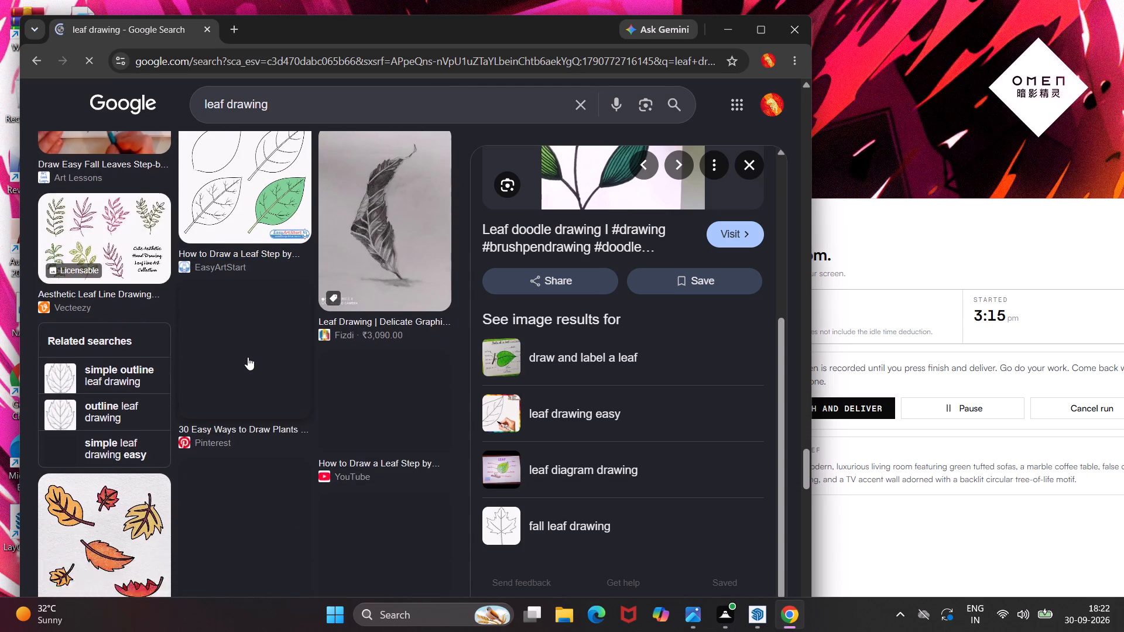
scroll(248, 357, down, 3)
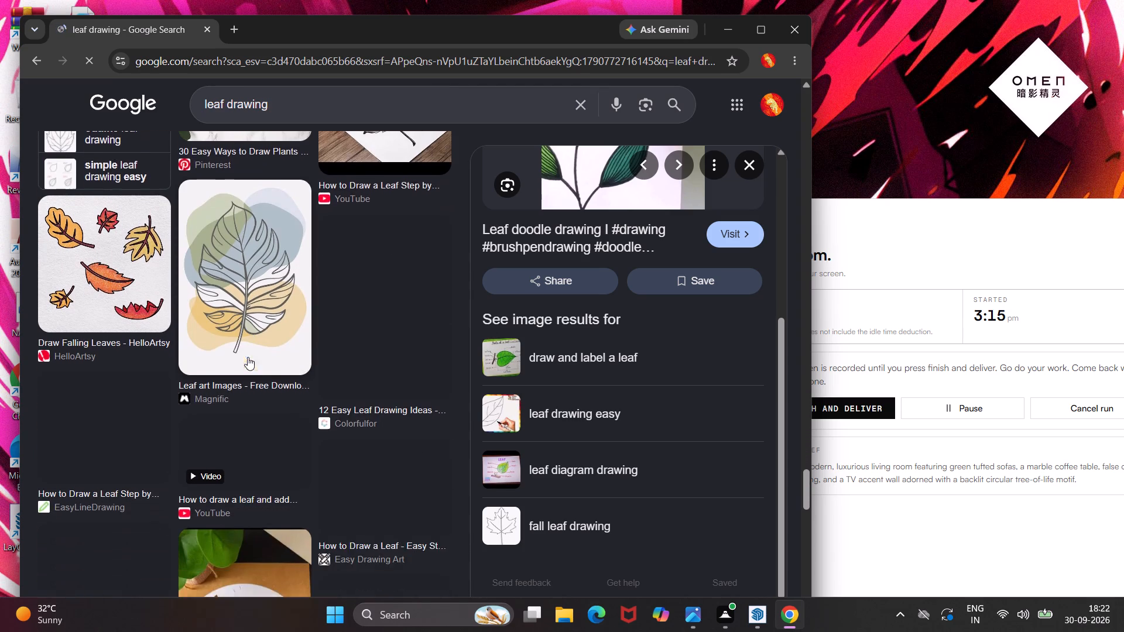
scroll(248, 357, down, 6)
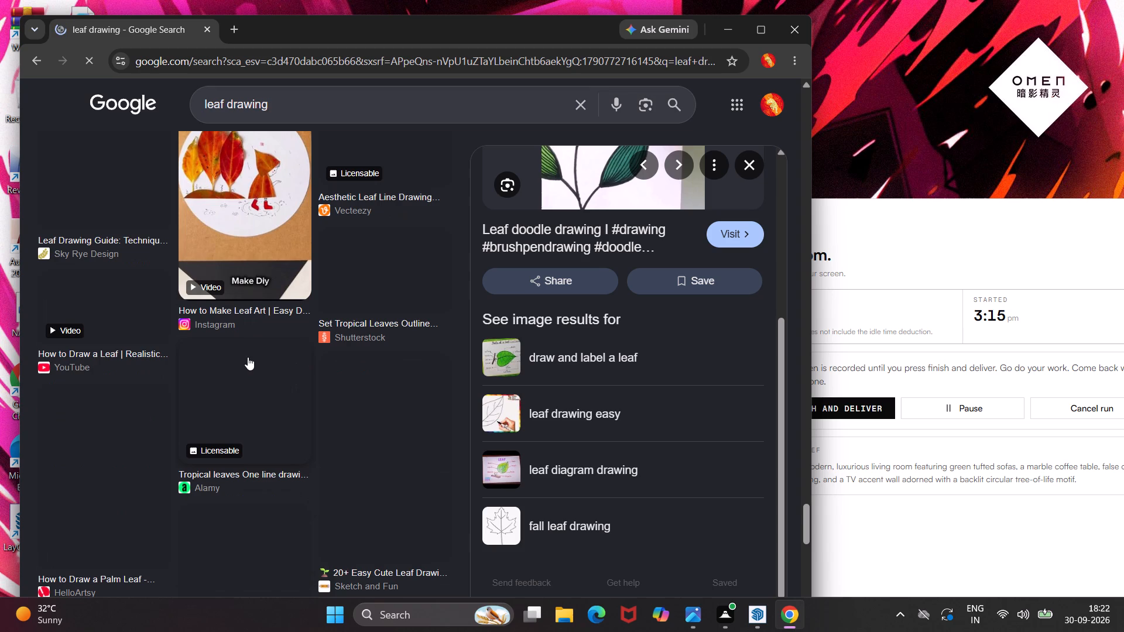
scroll(237, 383, down, 3)
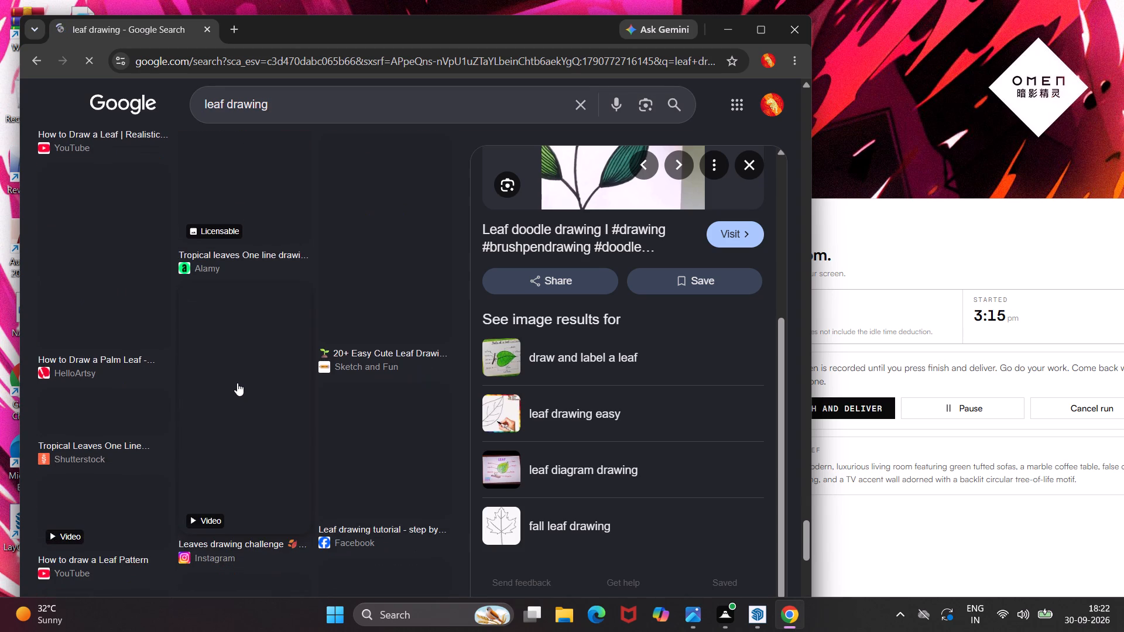
scroll(237, 383, up, 13)
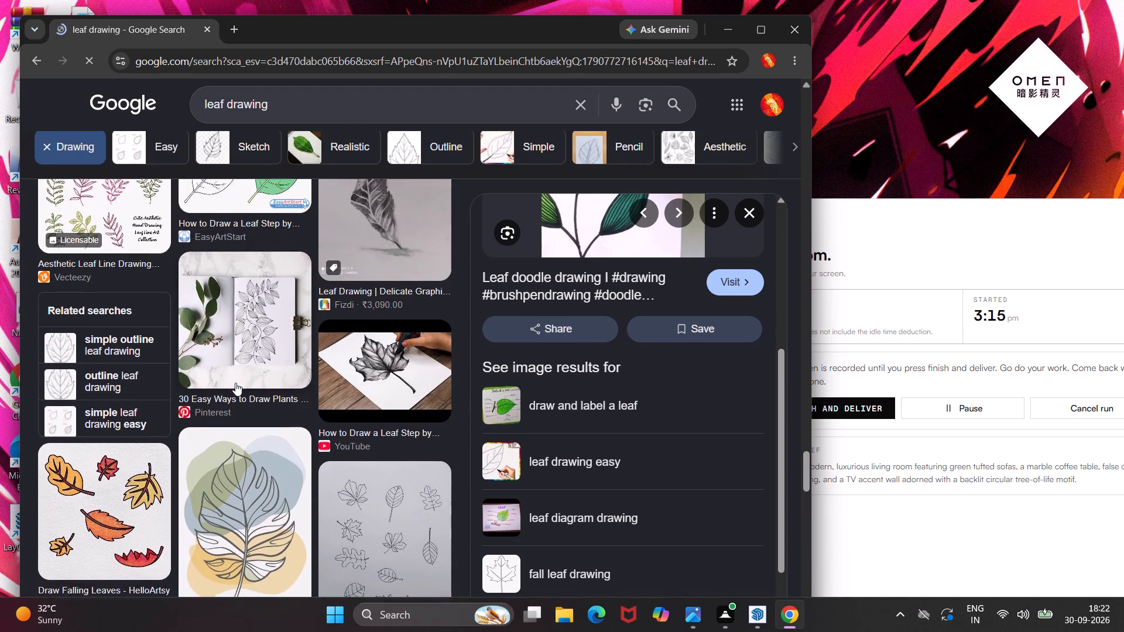
scroll(235, 383, down, 8)
scroll(235, 387, up, 3)
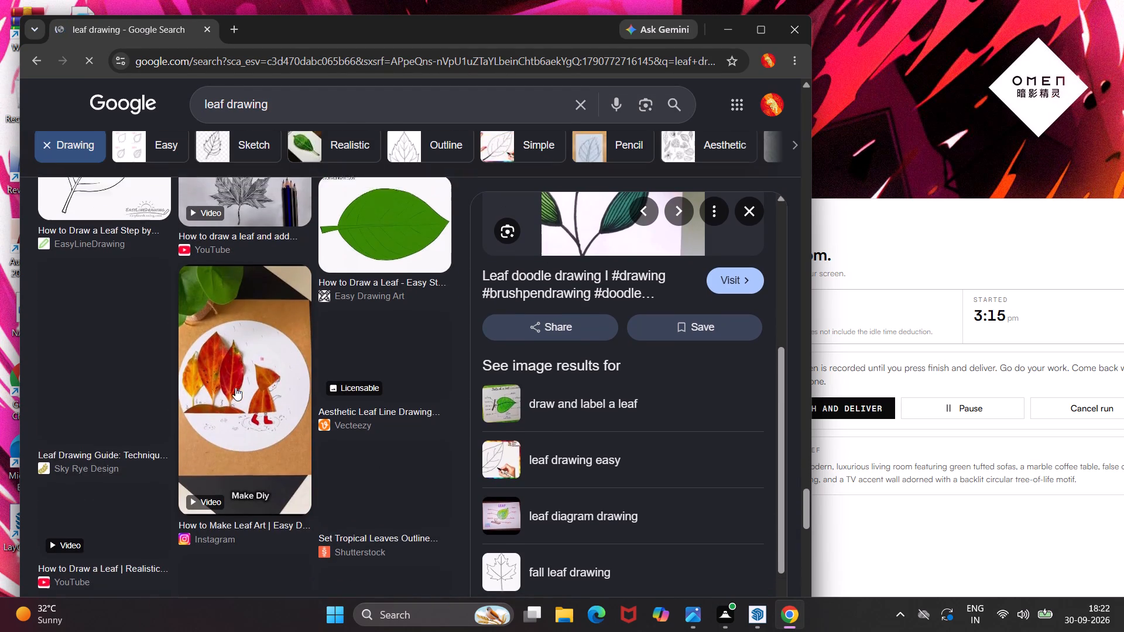
scroll(235, 387, up, 2)
scroll(235, 387, down, 7)
scroll(235, 387, up, 2)
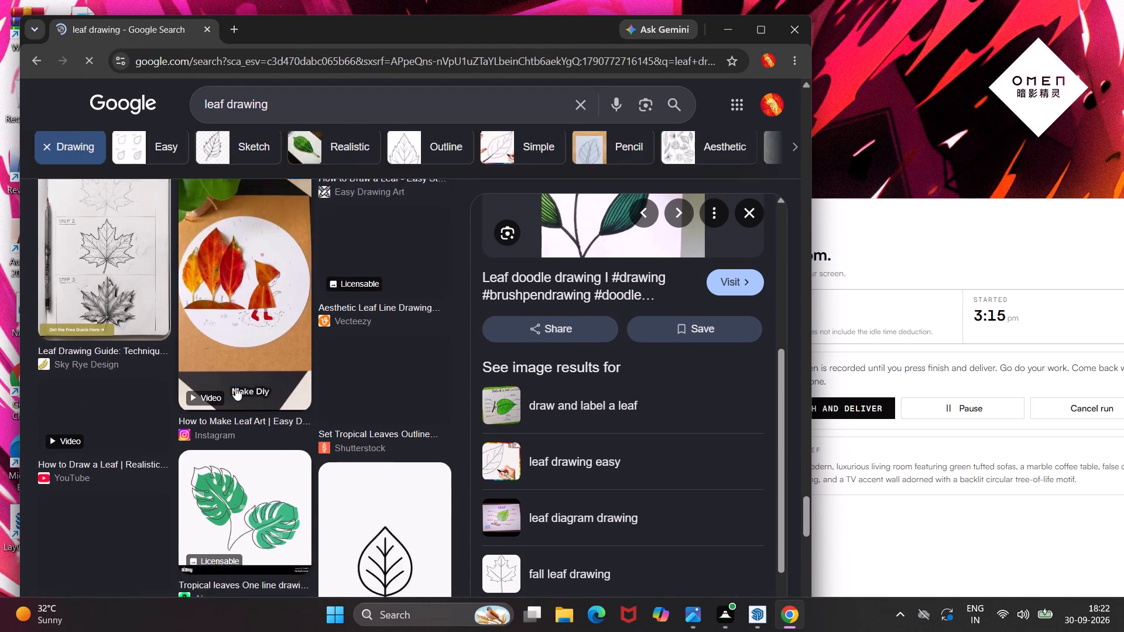
scroll(235, 387, down, 11)
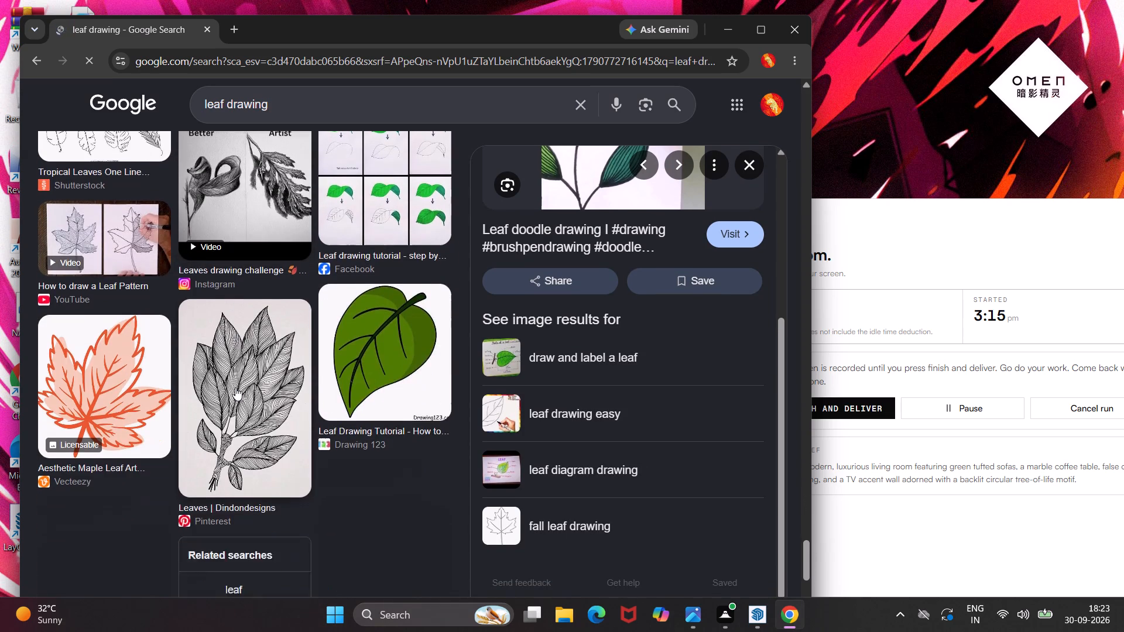
scroll(235, 387, down, 5)
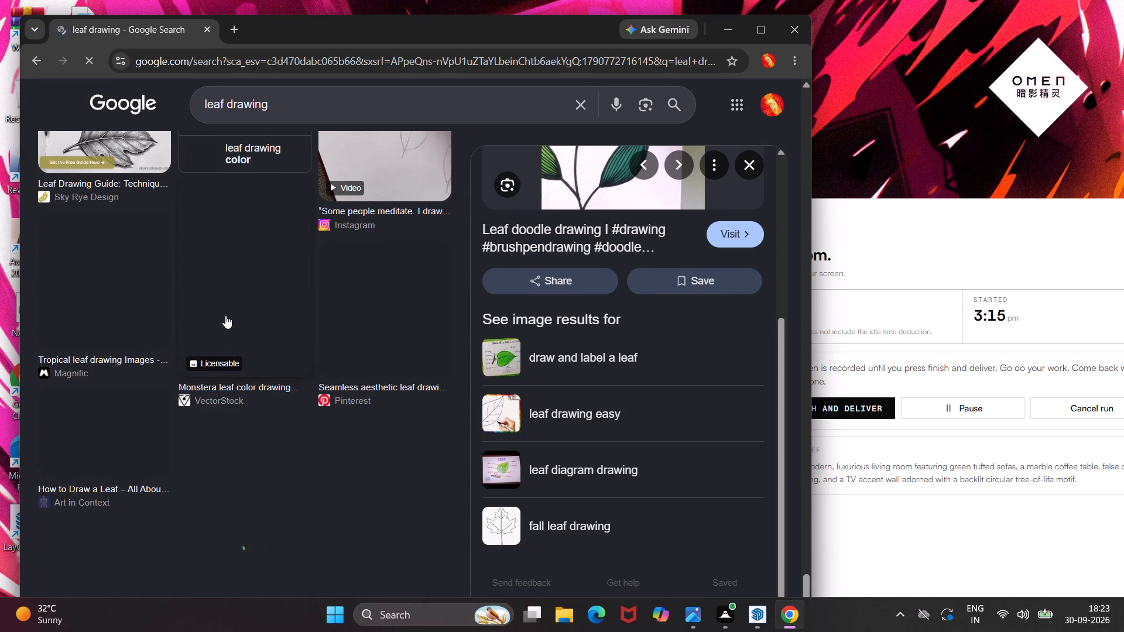
scroll(230, 303, up, 6)
scroll(230, 303, down, 4)
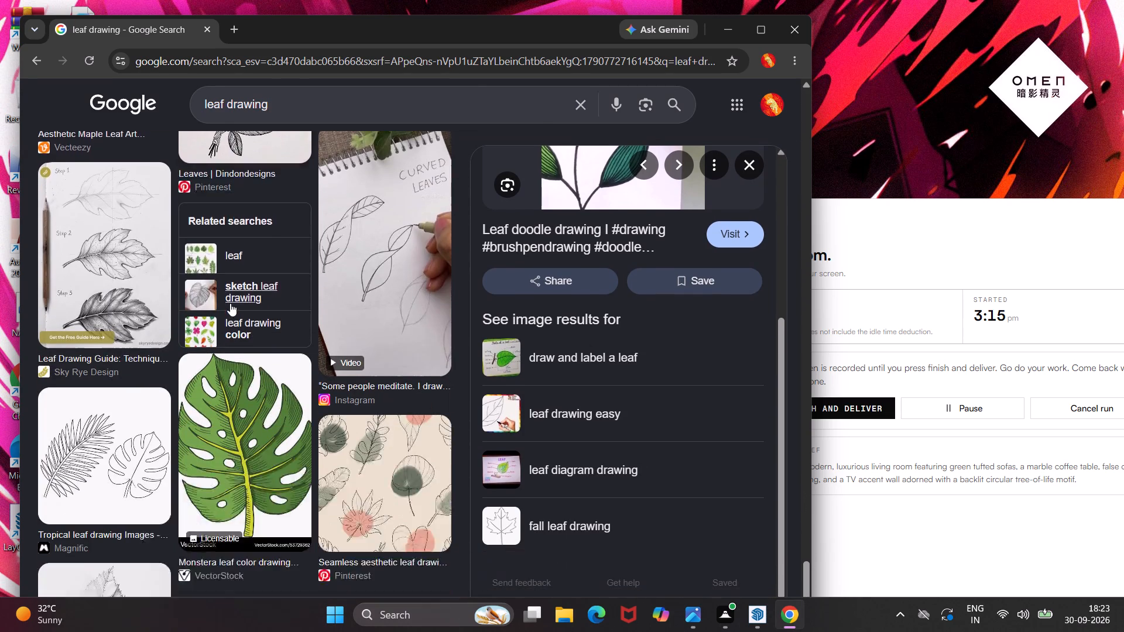
scroll(230, 303, down, 6)
scroll(230, 303, up, 5)
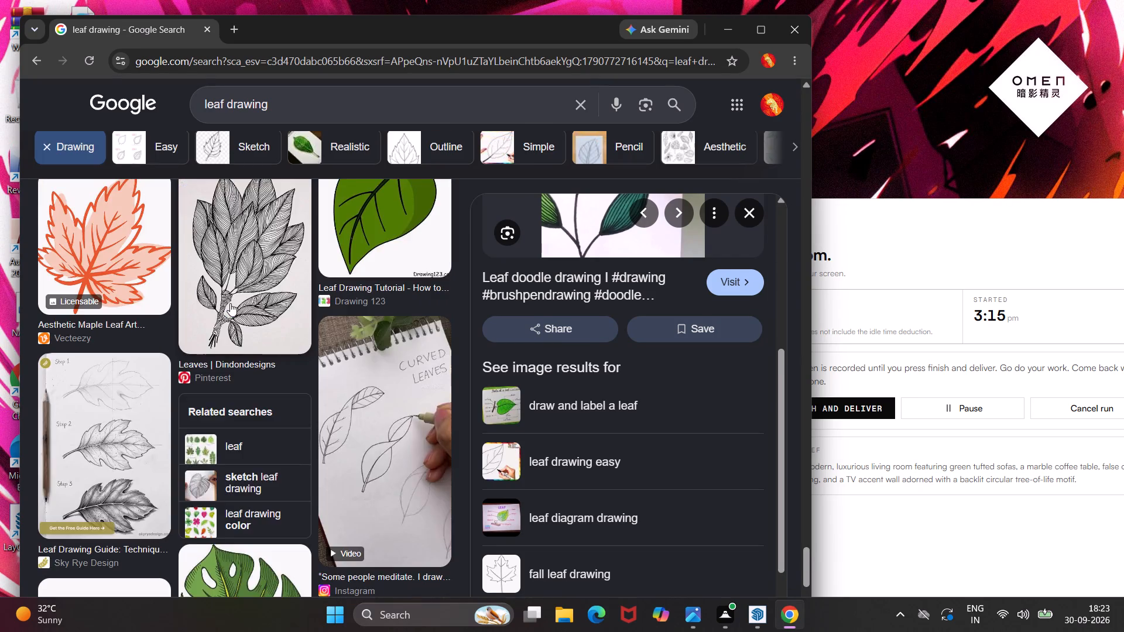
scroll(230, 303, up, 19)
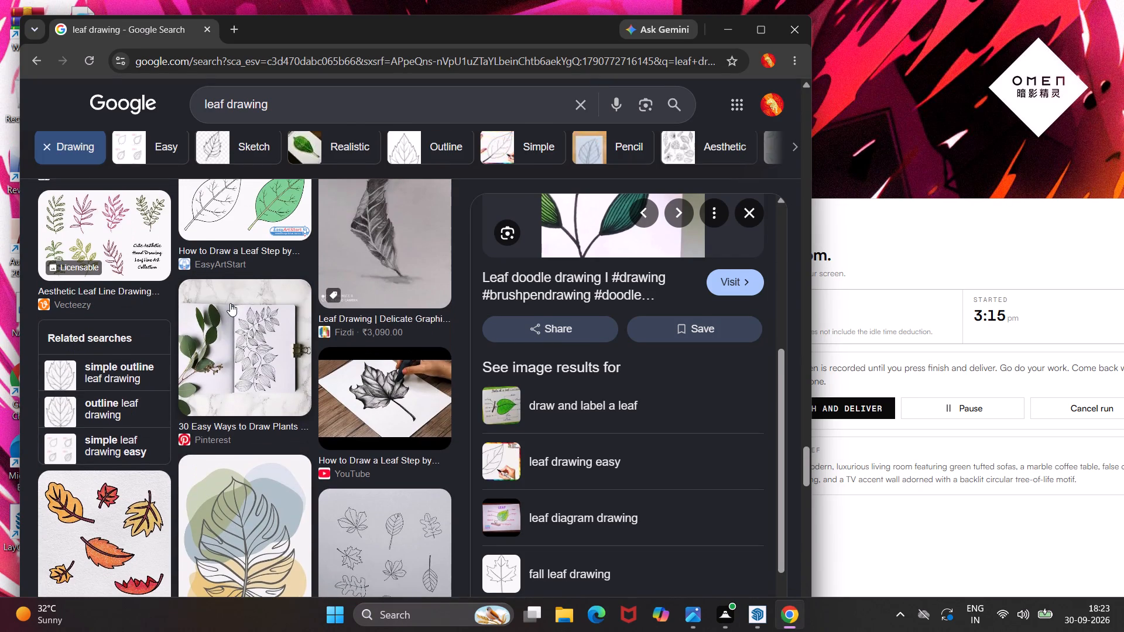
scroll(230, 303, up, 12)
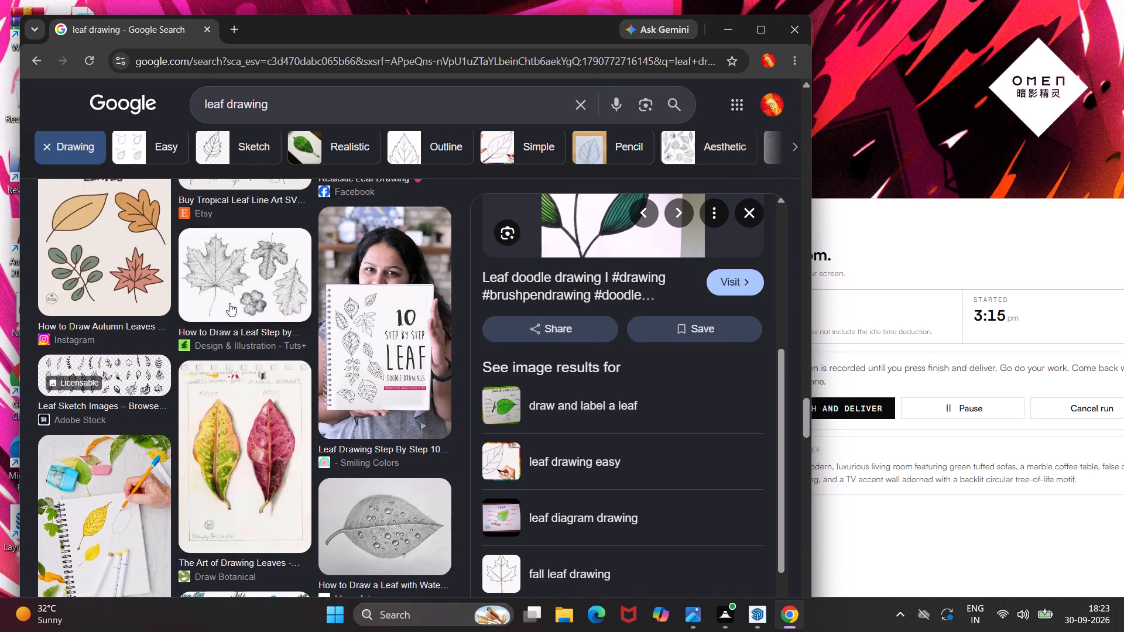
scroll(229, 303, up, 17)
scroll(229, 303, up, 15)
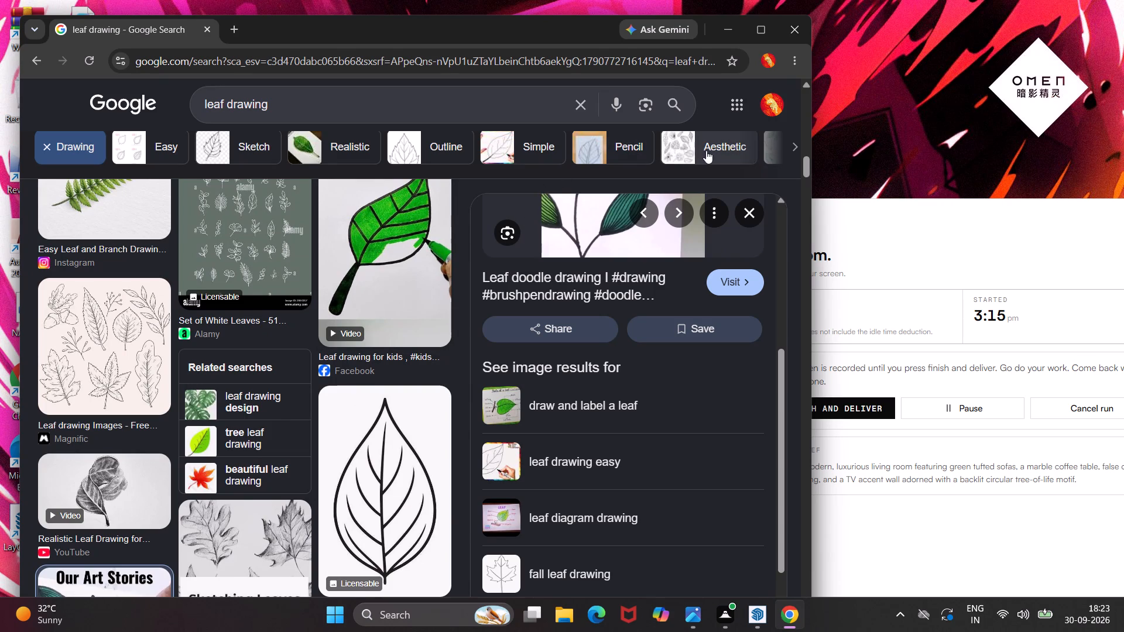
Refine the leaf drawing results with the Colored filter.
click(786, 142)
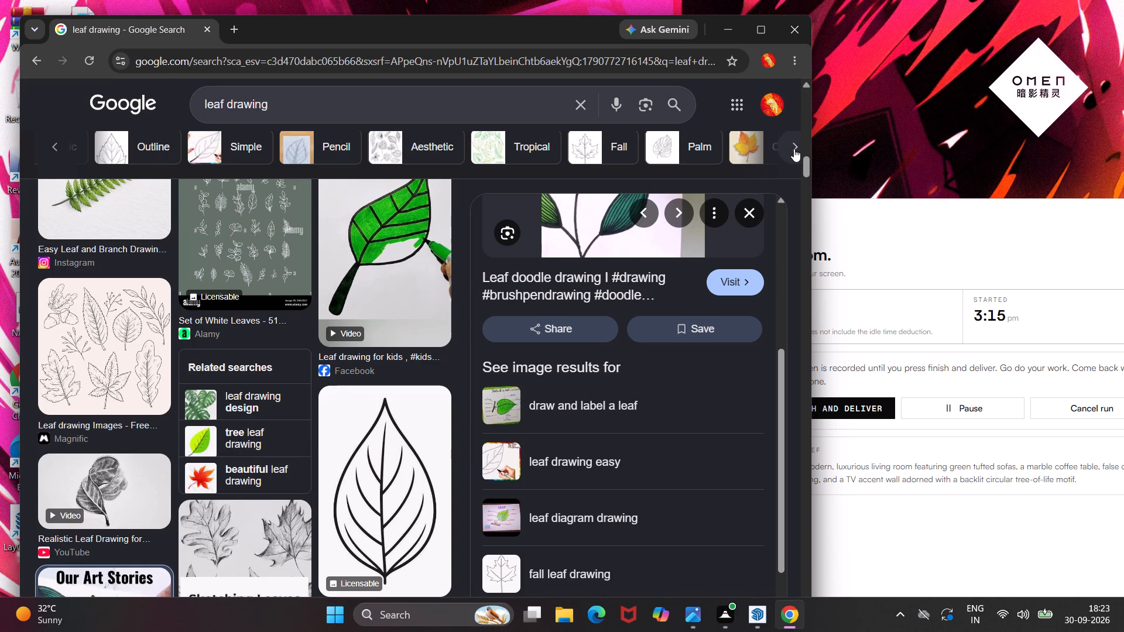
click(794, 149)
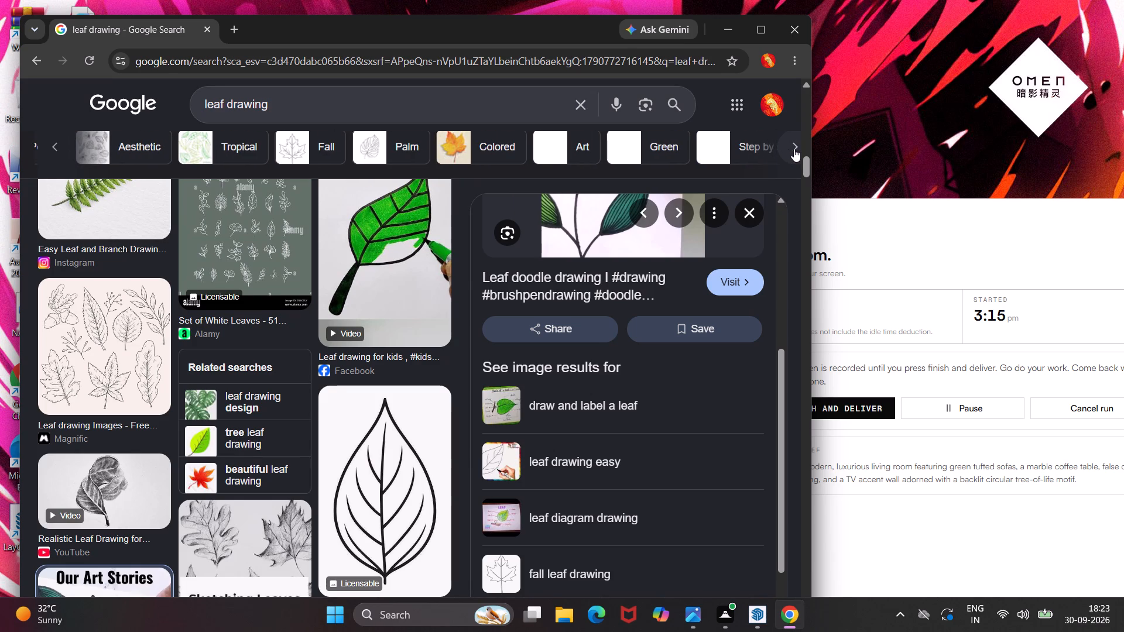
click(789, 149)
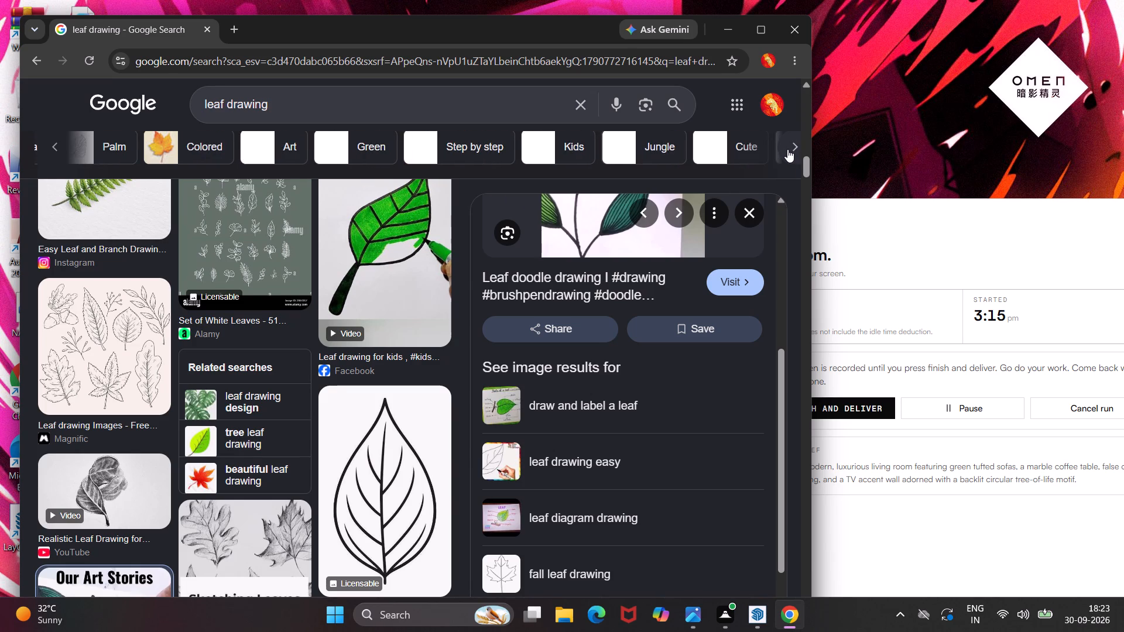
click(201, 145)
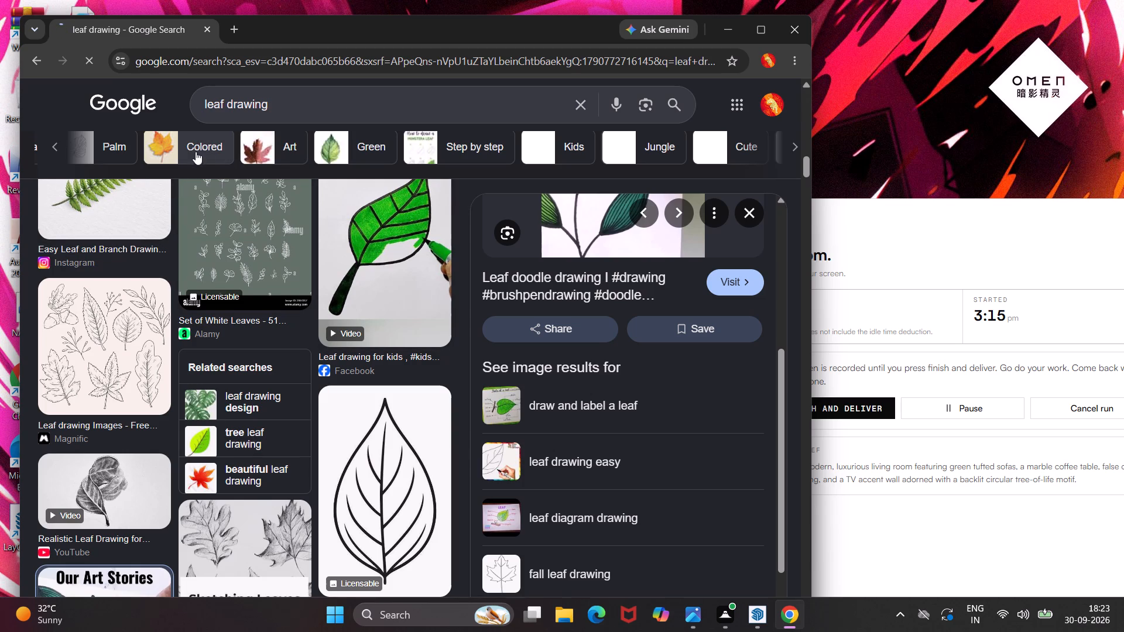
Apply the Colored filter, look through the colored leaf drawings, and preview the "Colorful Leaves and Foliage Painting" picture.
click(166, 147)
click(760, 20)
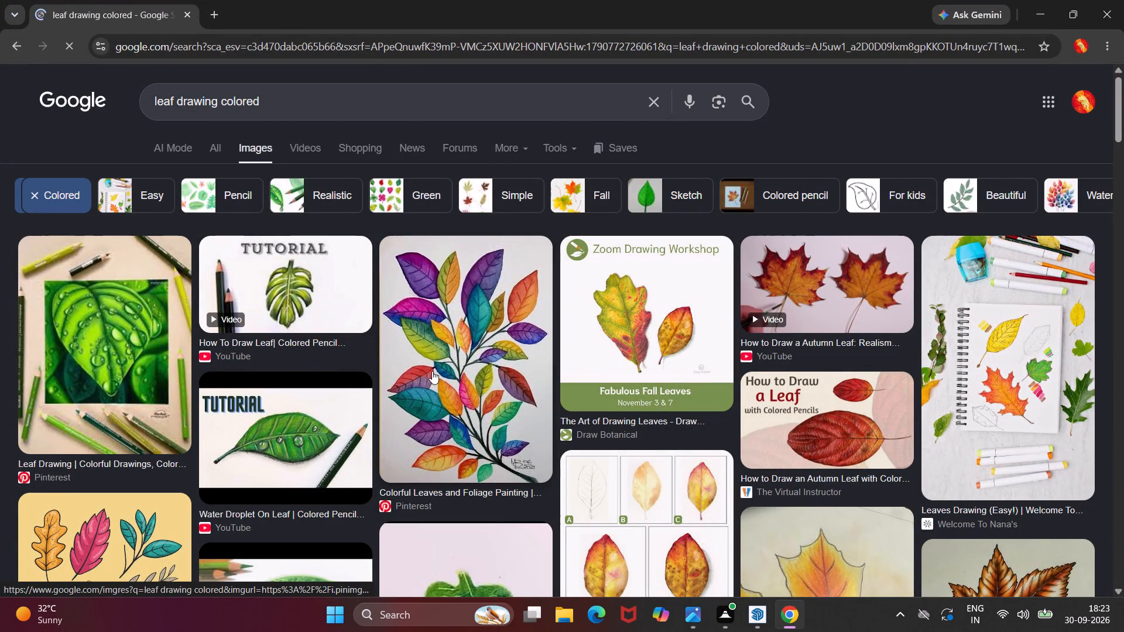
scroll(432, 371, down, 1)
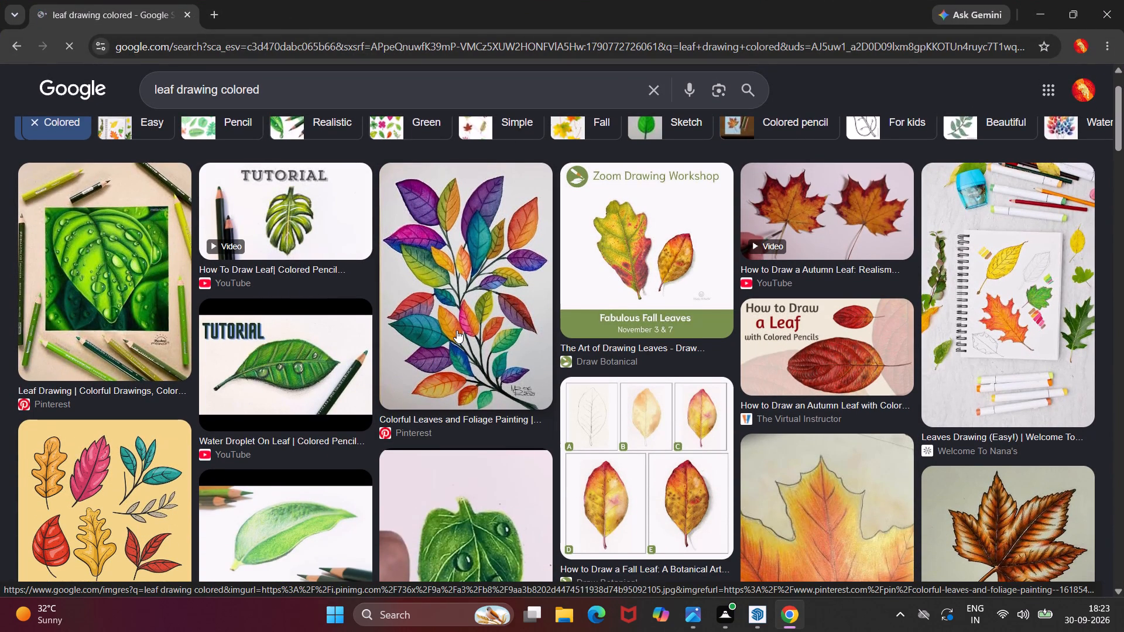
scroll(457, 330, down, 9)
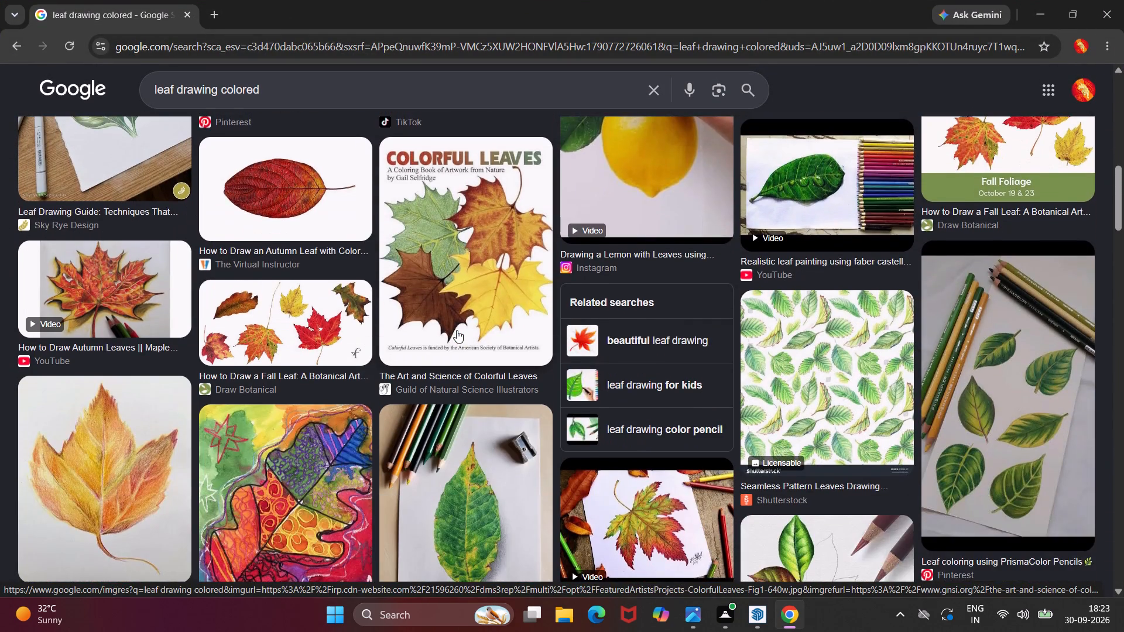
scroll(457, 330, down, 3)
scroll(457, 330, up, 6)
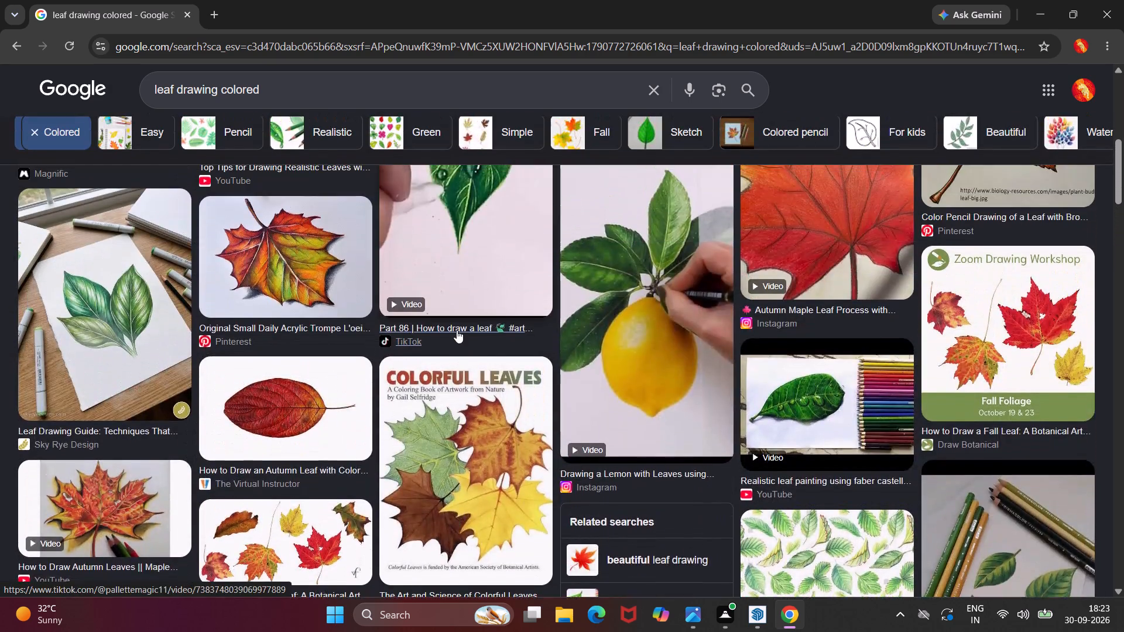
scroll(457, 330, up, 4)
click(474, 214)
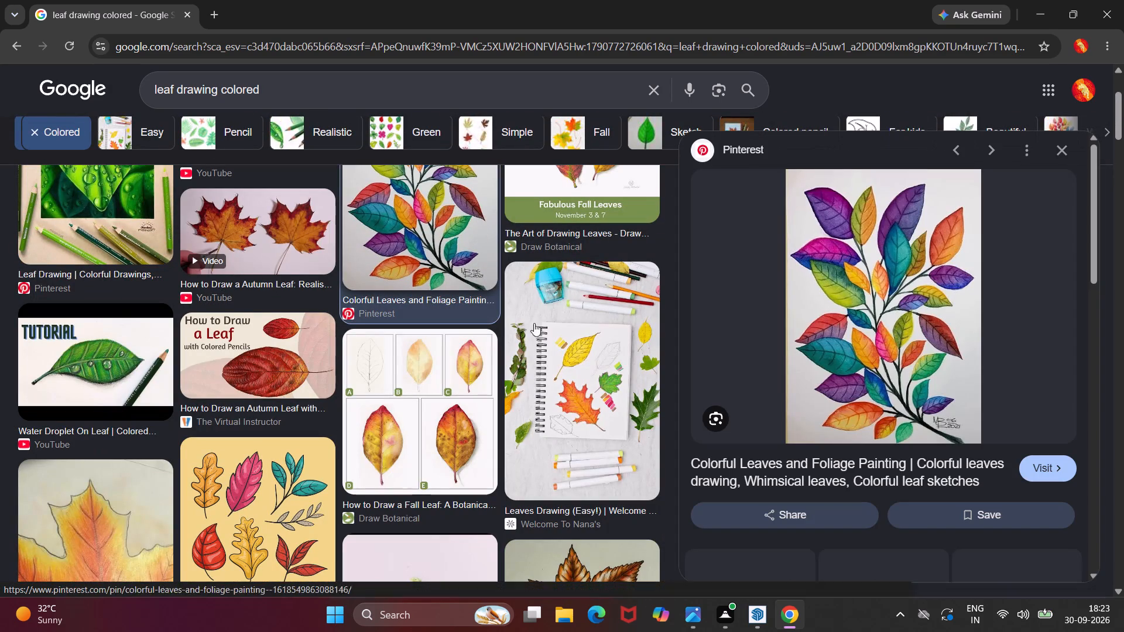
Look through the pictures related to the previewed foliage painting and open the full set of related images.
scroll(545, 345, down, 4)
scroll(773, 473, down, 4)
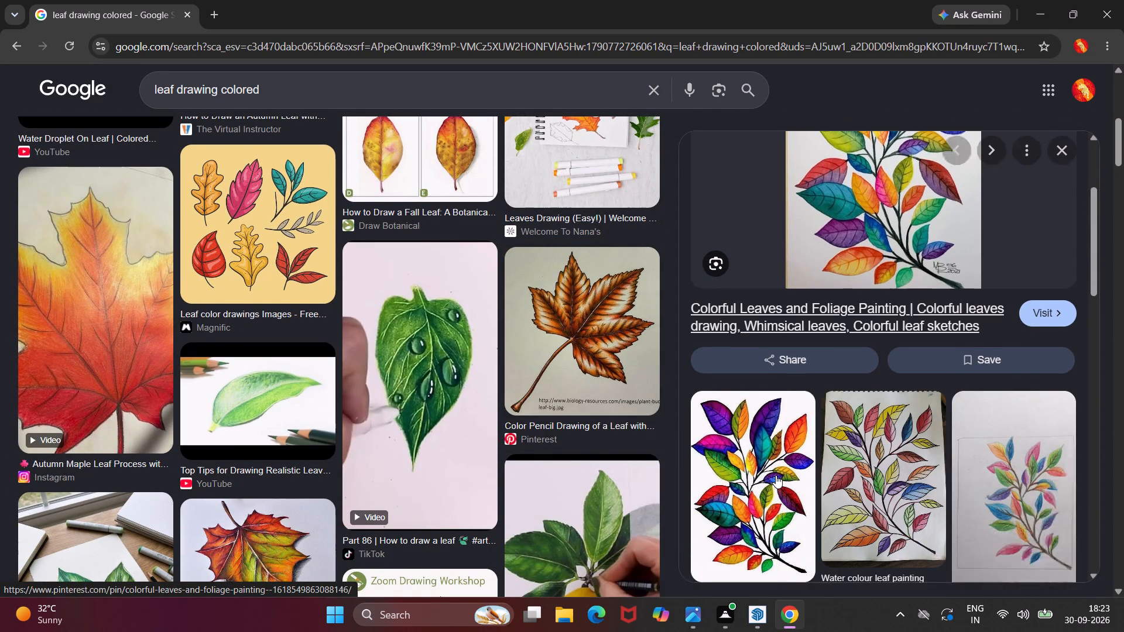
scroll(776, 475, down, 4)
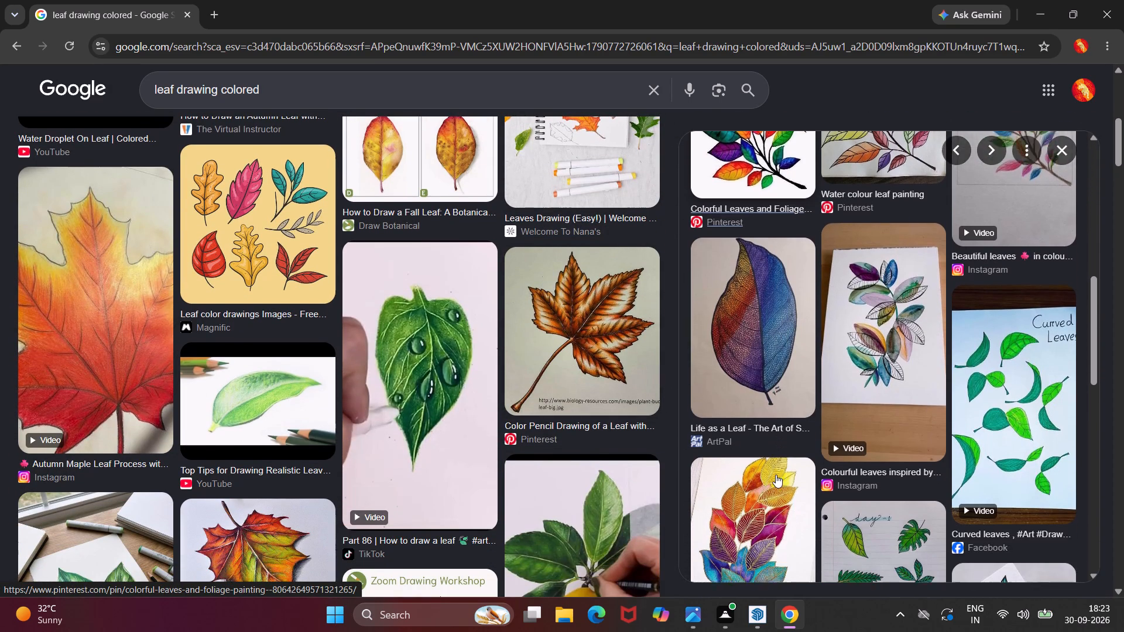
scroll(776, 475, down, 5)
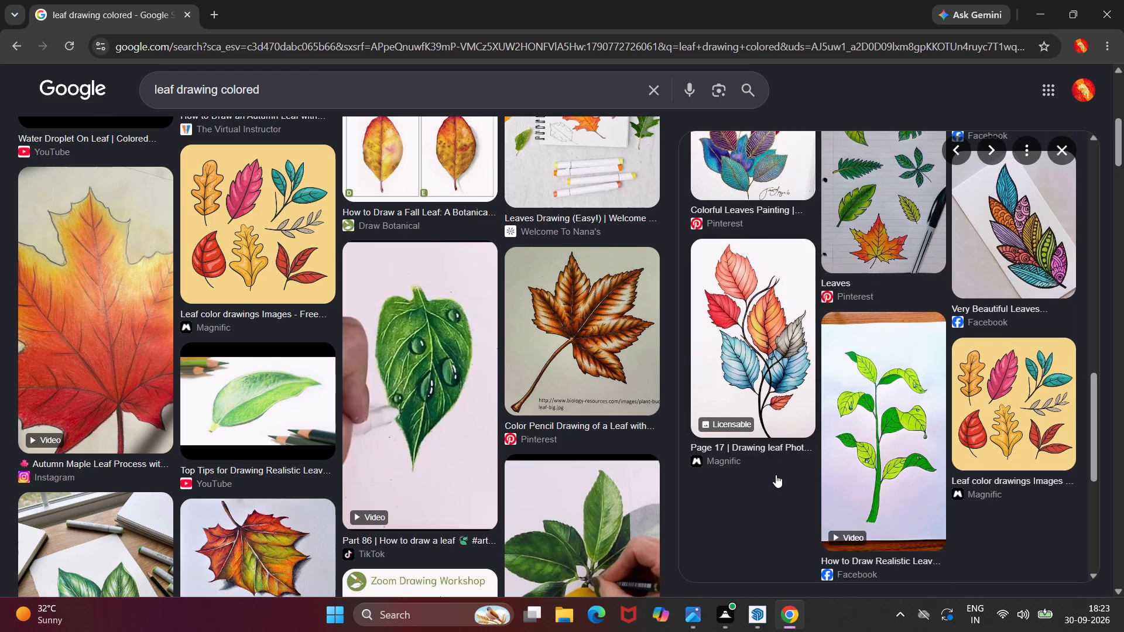
scroll(776, 475, down, 3)
scroll(776, 474, up, 4)
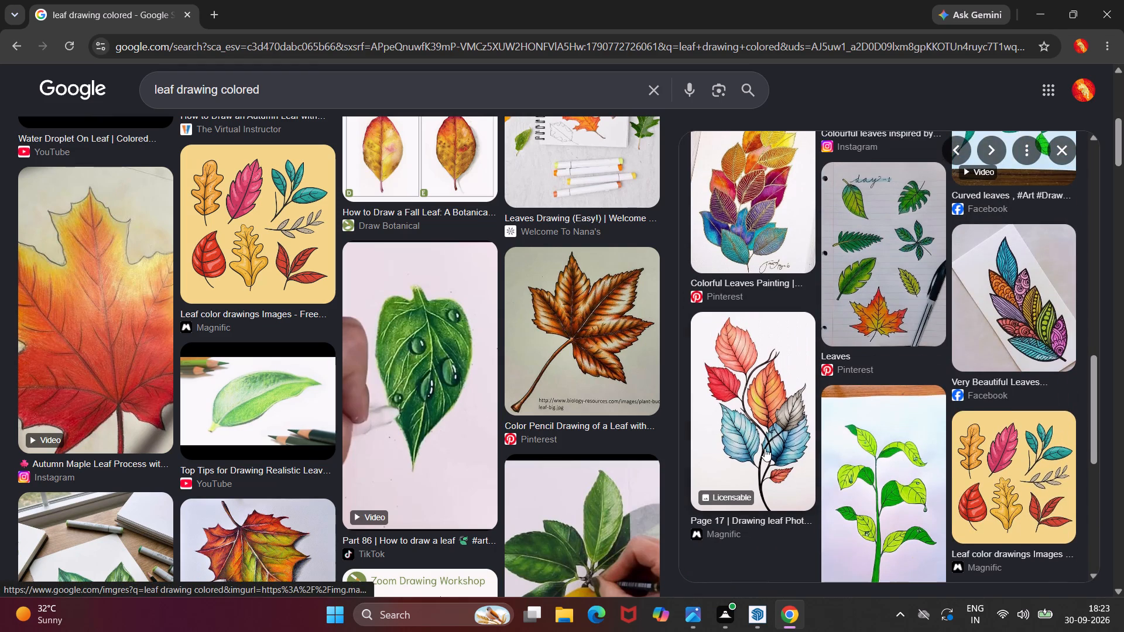
scroll(765, 448, down, 2)
click(810, 538)
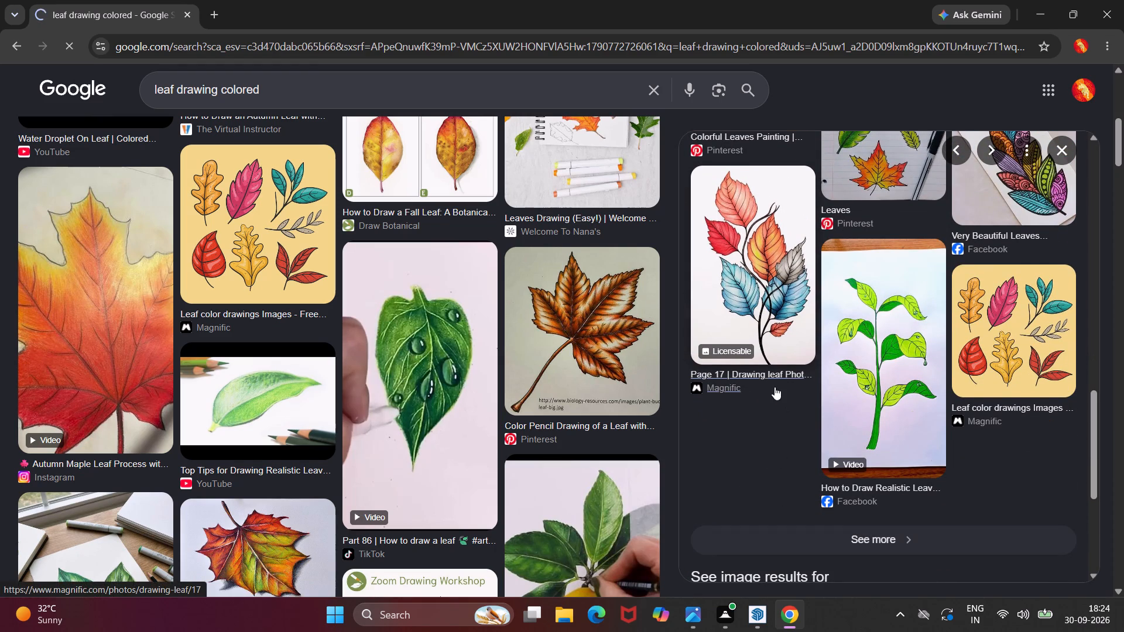
click(807, 531)
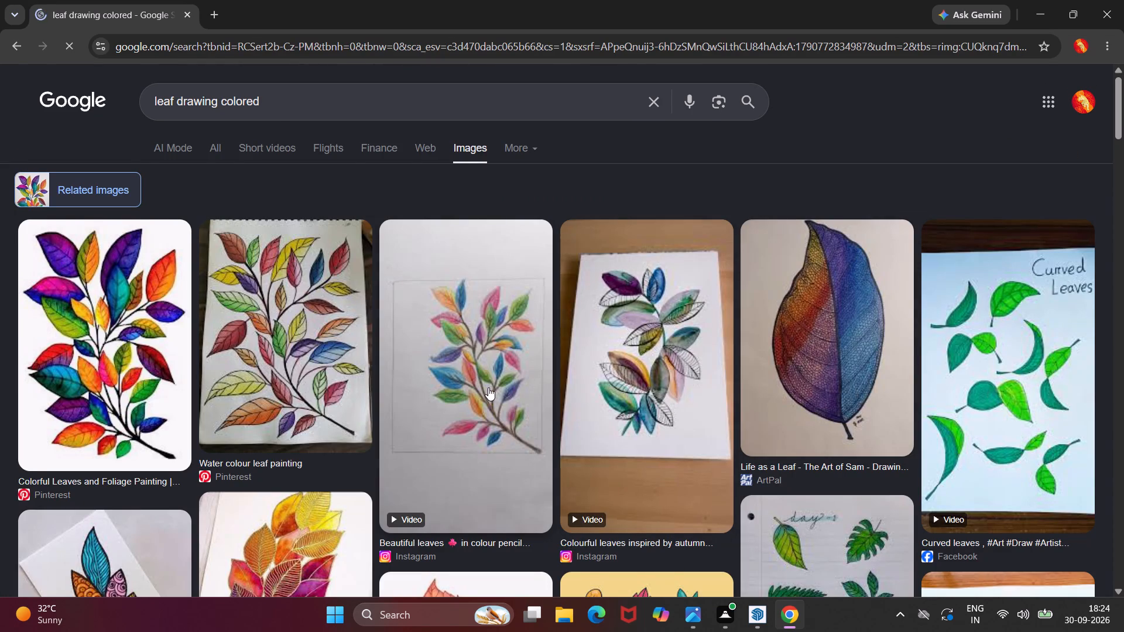
Examine the related colored leaf images for a suitable wall panel picture and preview "Discover 13 leaves and autumn leaves".
scroll(488, 387, down, 8)
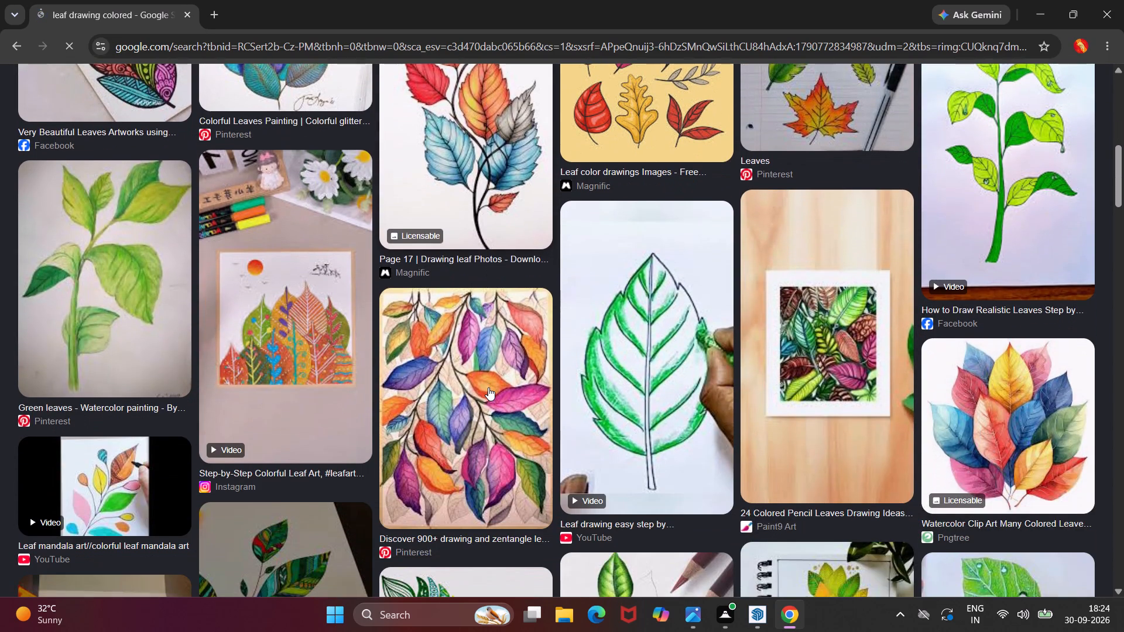
scroll(488, 387, down, 7)
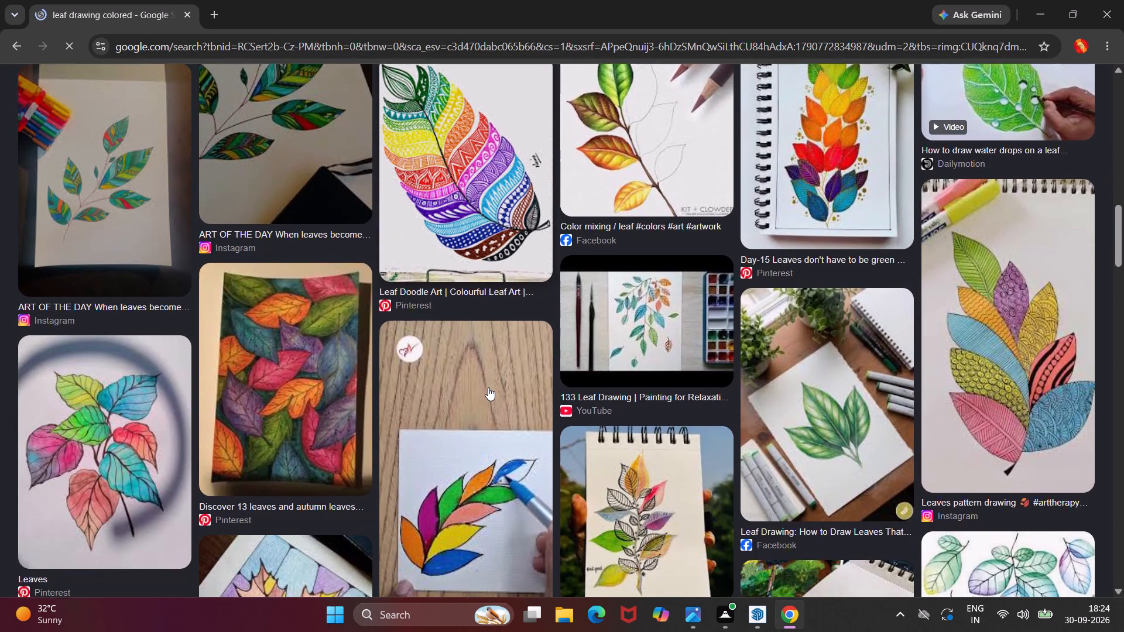
scroll(488, 387, down, 2)
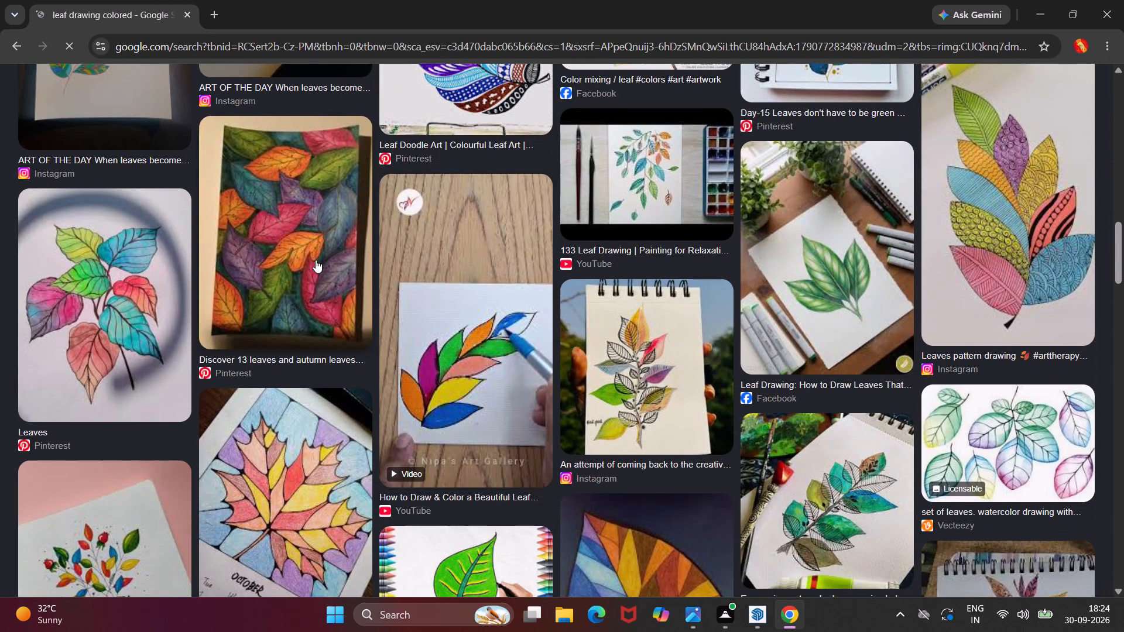
click(311, 244)
scroll(321, 245, down, 1)
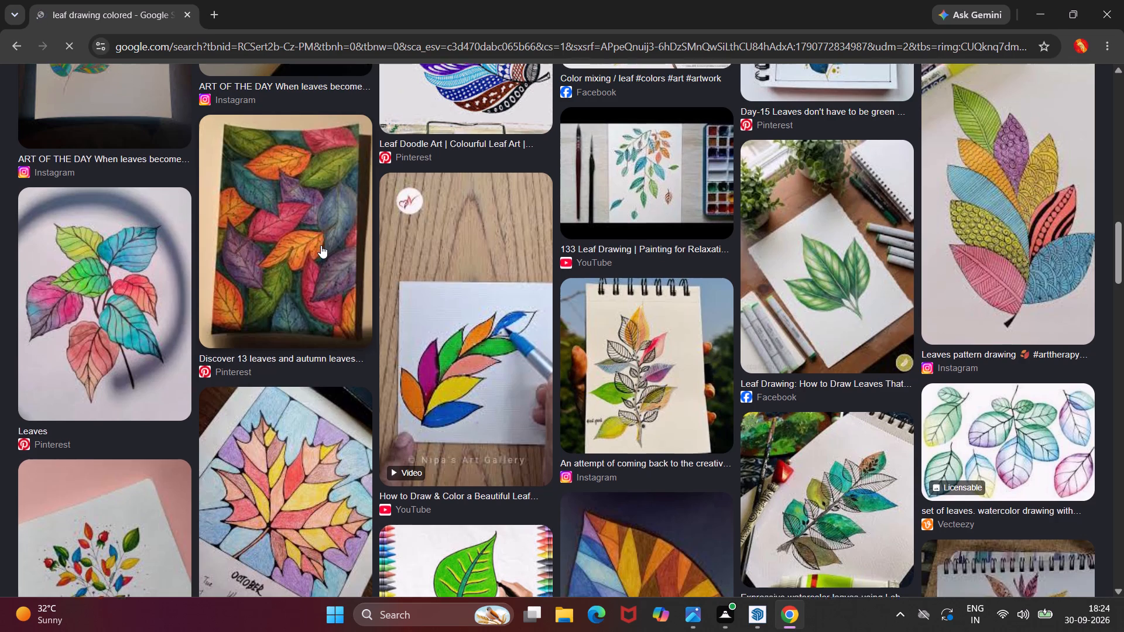
scroll(321, 245, down, 3)
scroll(321, 245, up, 2)
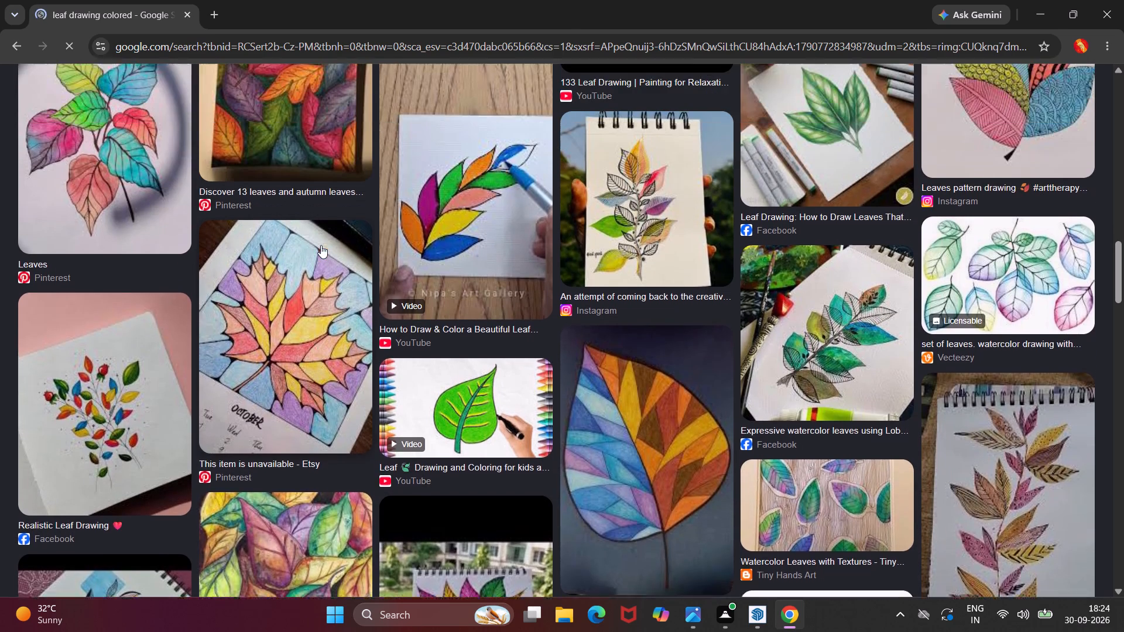
scroll(321, 245, up, 3)
scroll(321, 245, down, 6)
scroll(321, 247, up, 6)
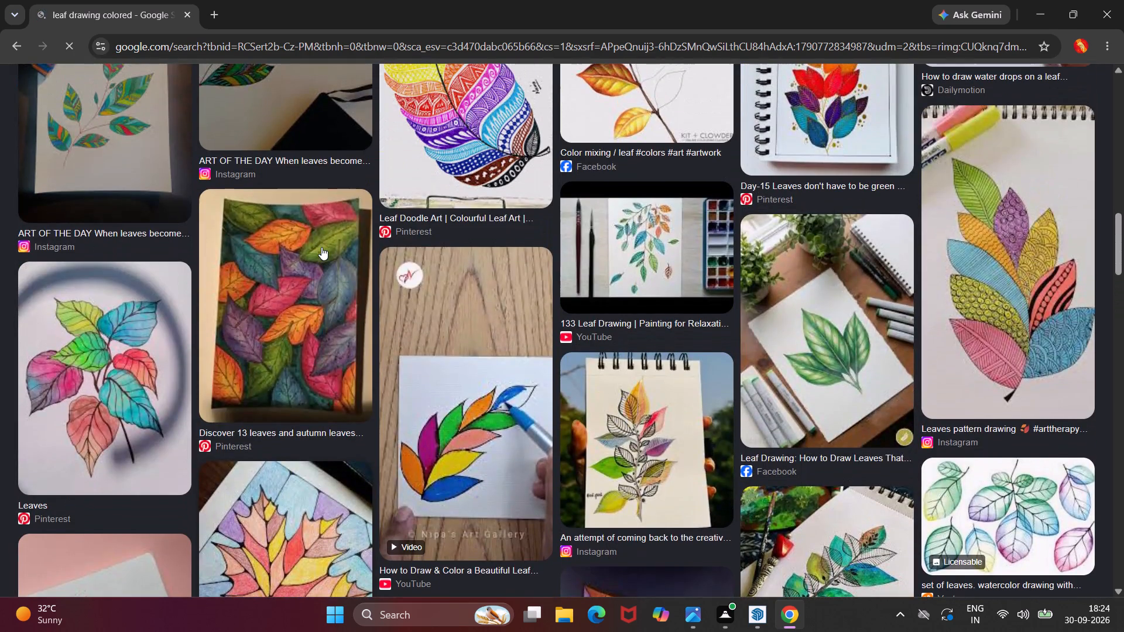
click(321, 250)
double_click(321, 250)
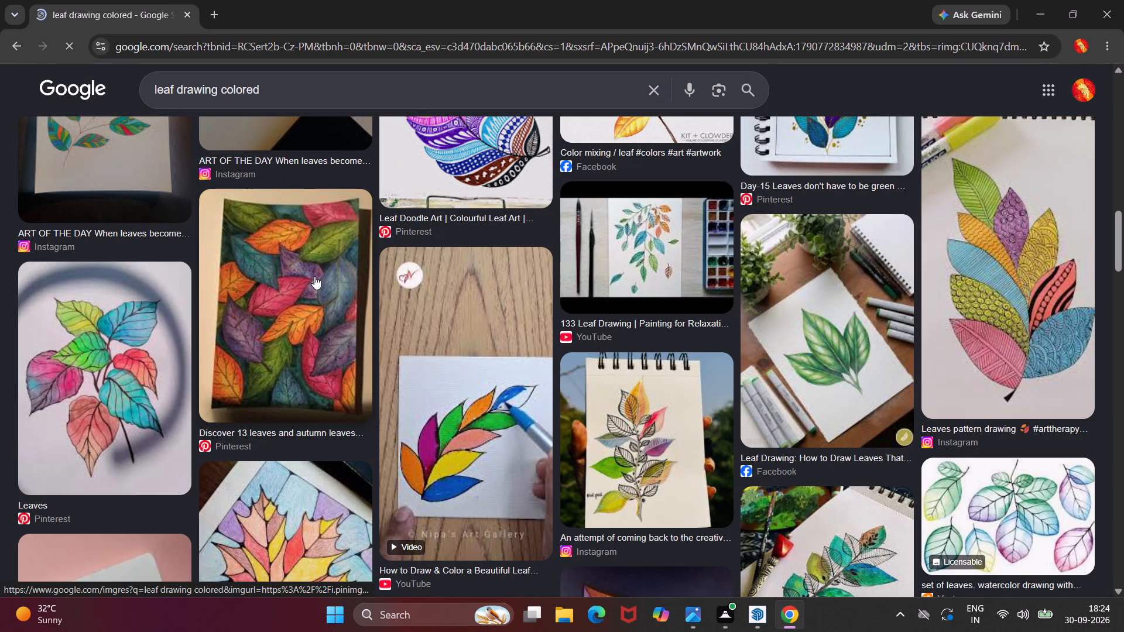
Save the "Discover 13 leaves and autumn leaves" picture to the Desktop as a JPEG named images.
right_click(314, 276)
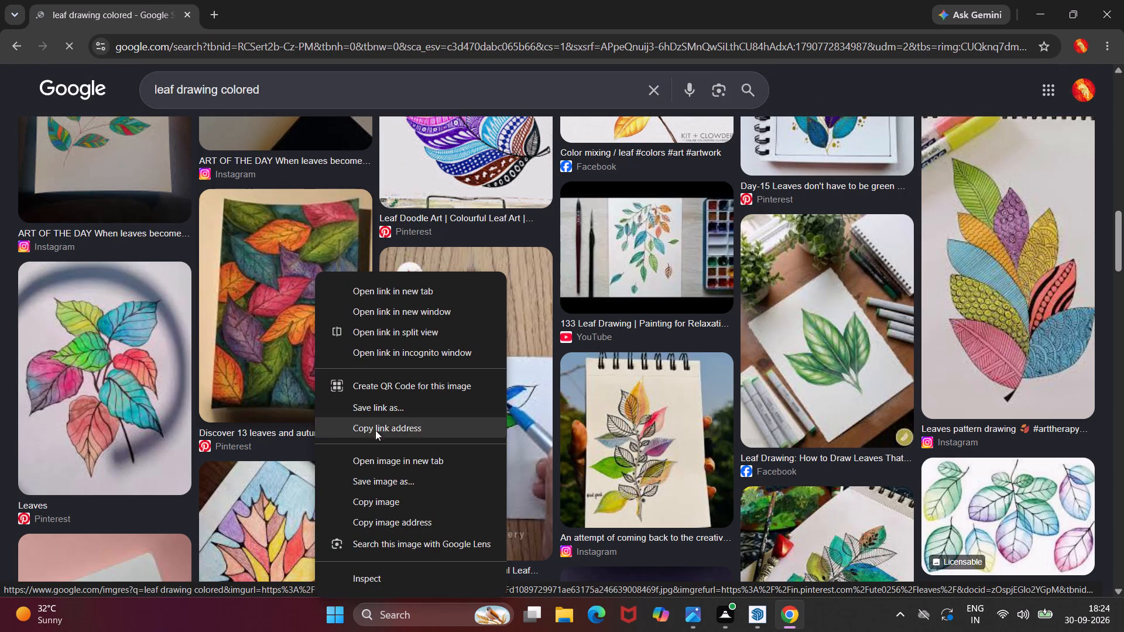
click(378, 487)
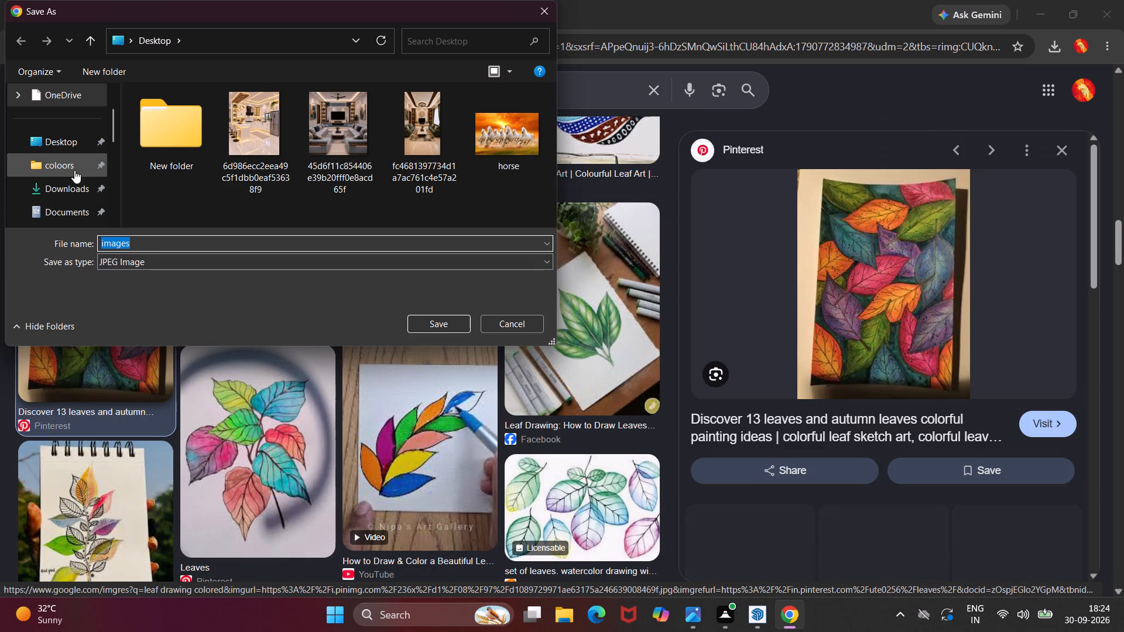
click(70, 147)
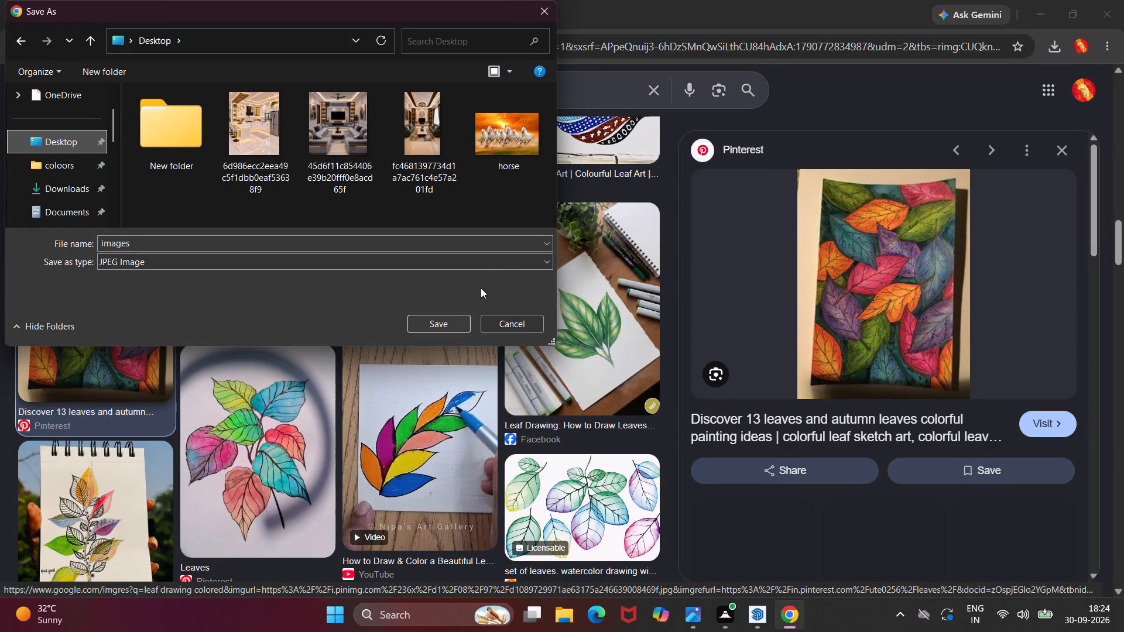
click(503, 263)
click(503, 263)
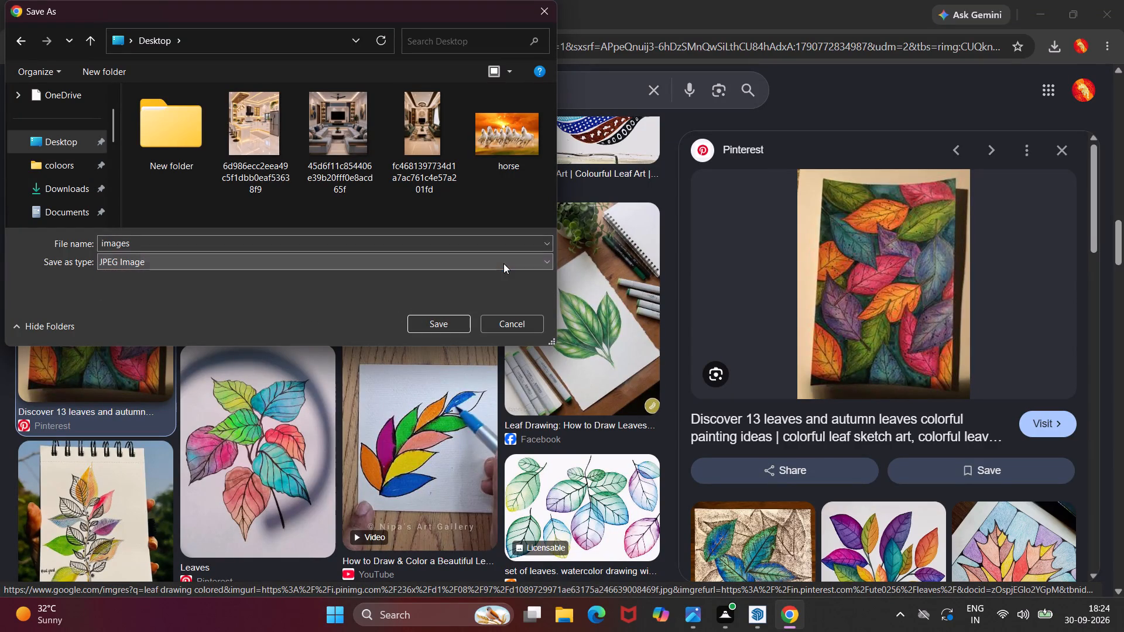
click(424, 324)
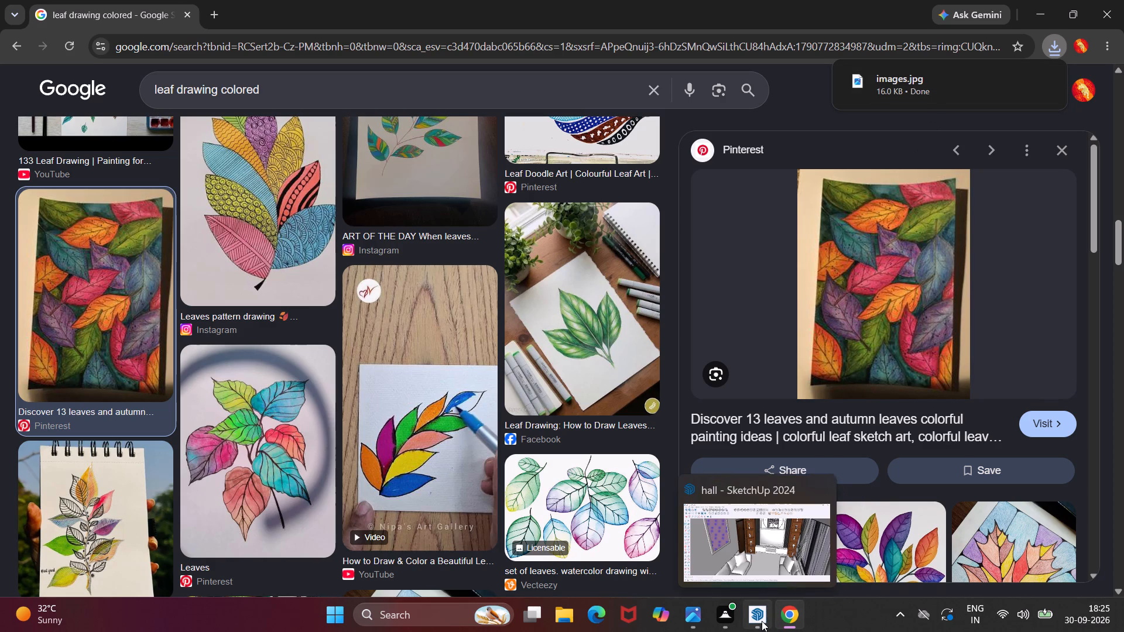
Switch to SketchUp and load images.jpg from the Desktop as the texture image of the wall panel's Color K01 material.
click(768, 552)
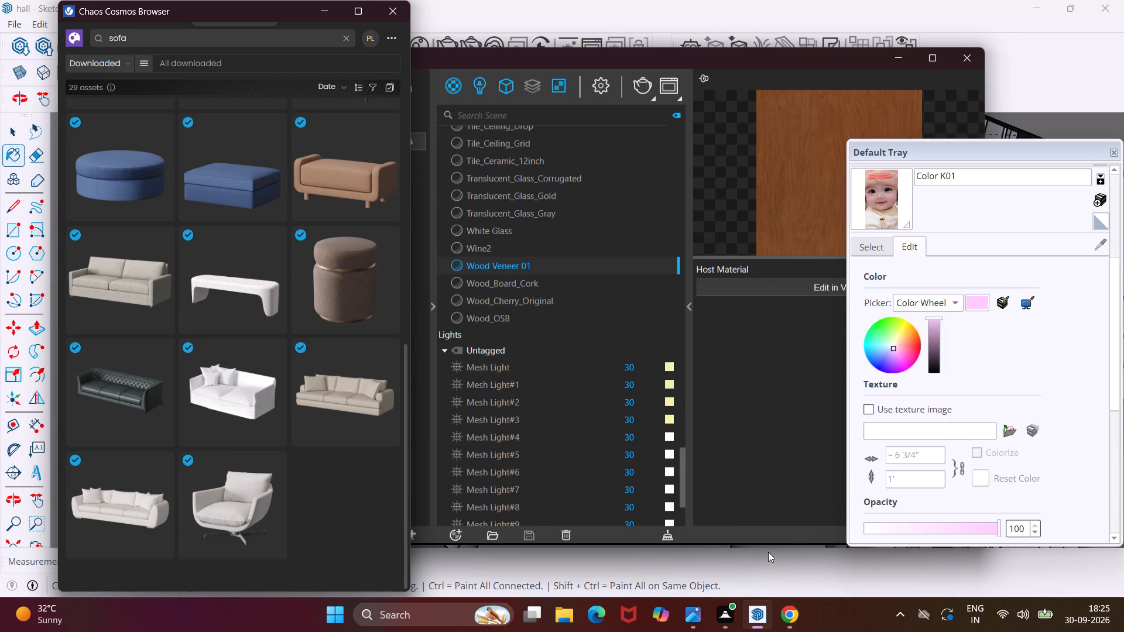
click(1002, 300)
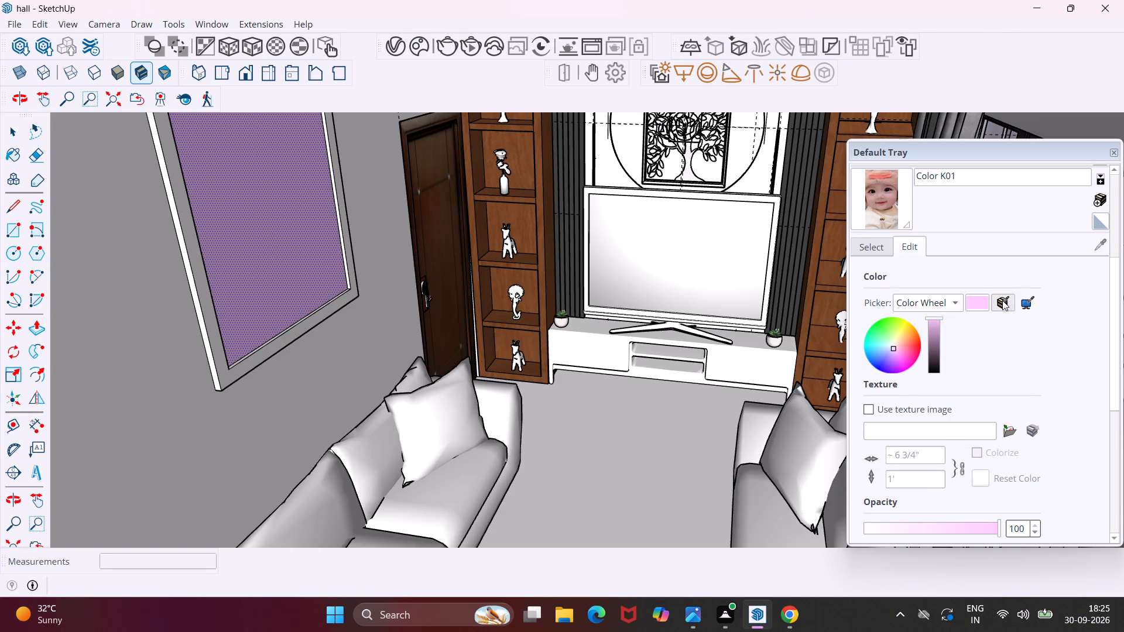
click(1002, 300)
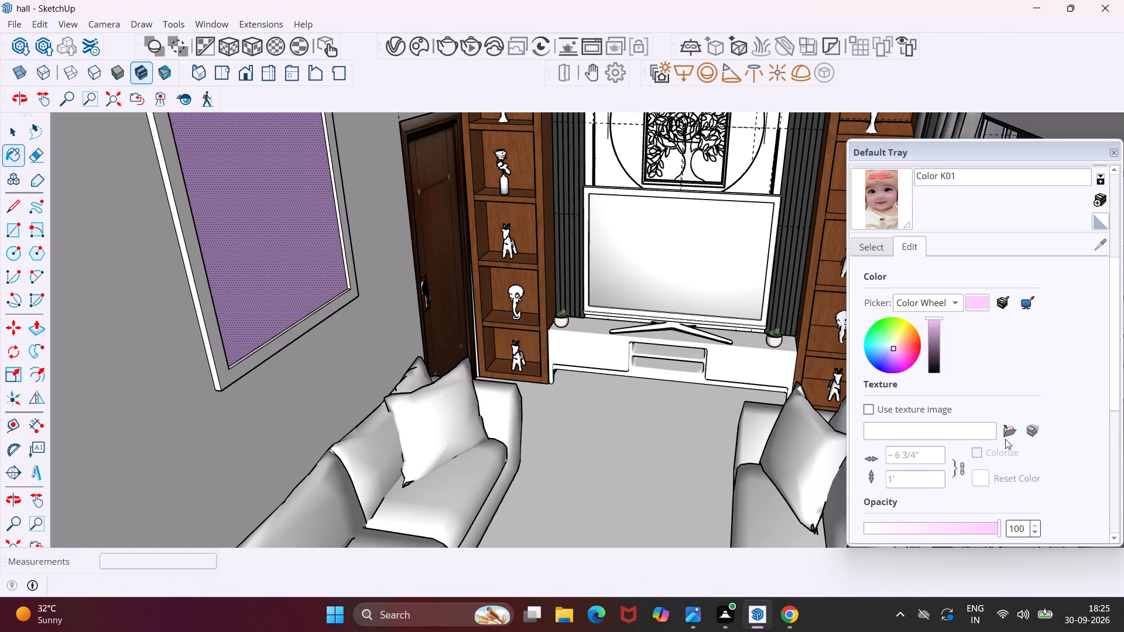
click(1006, 437)
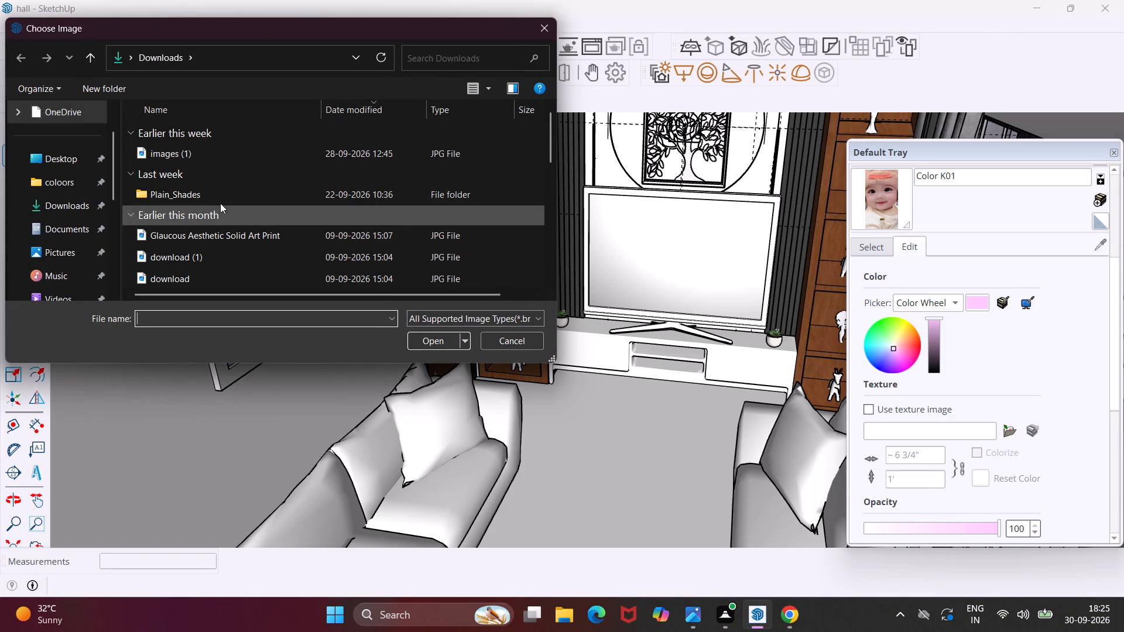
click(47, 163)
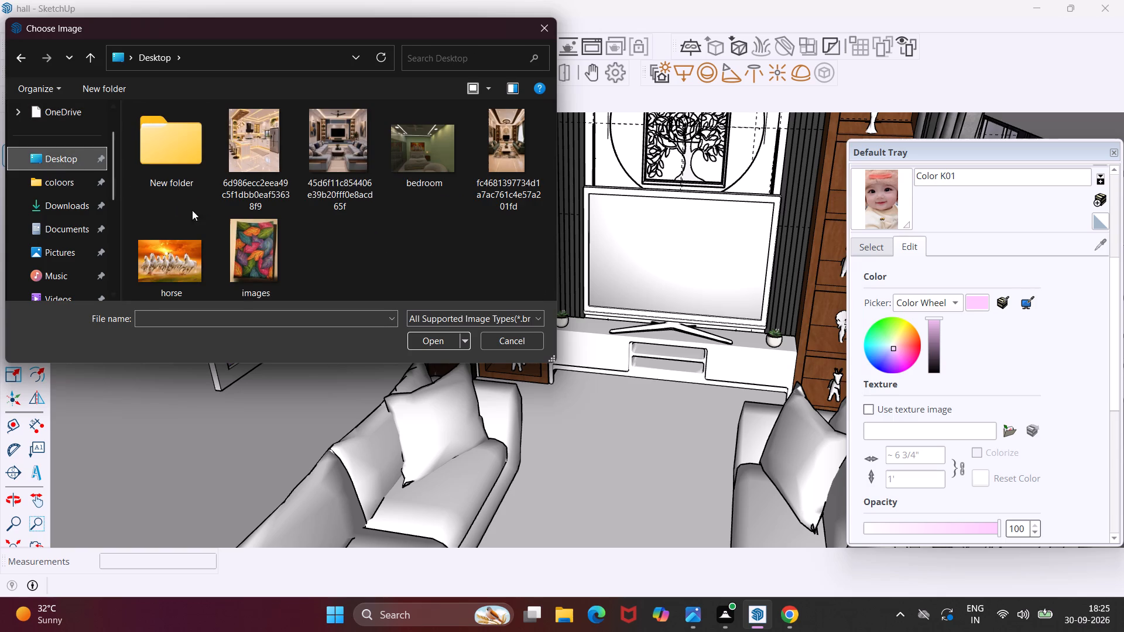
click(244, 252)
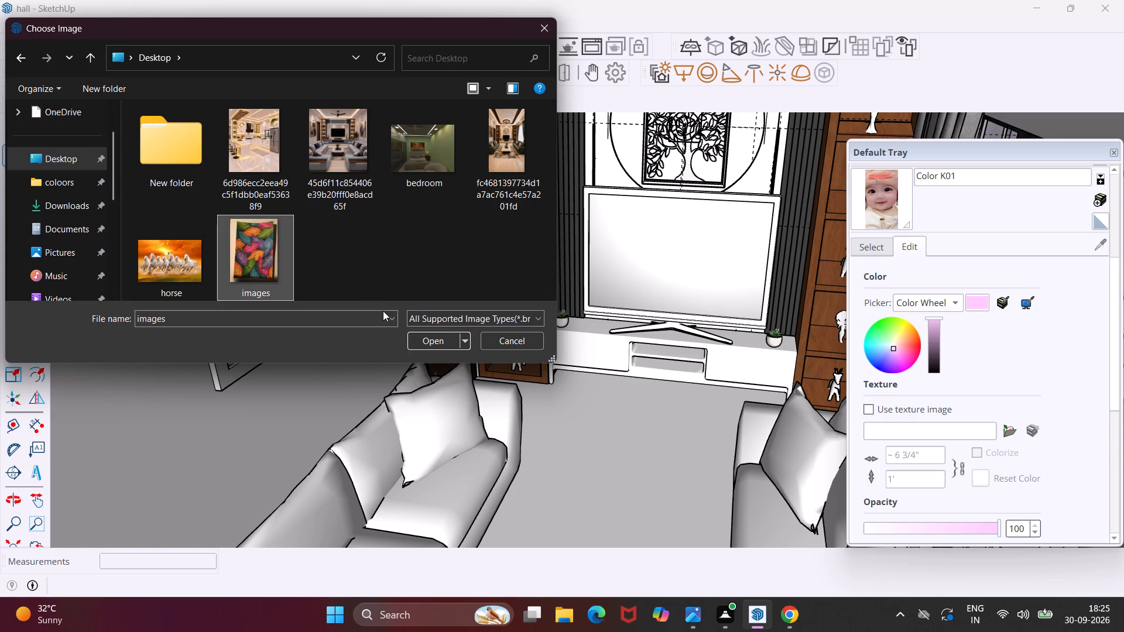
click(424, 336)
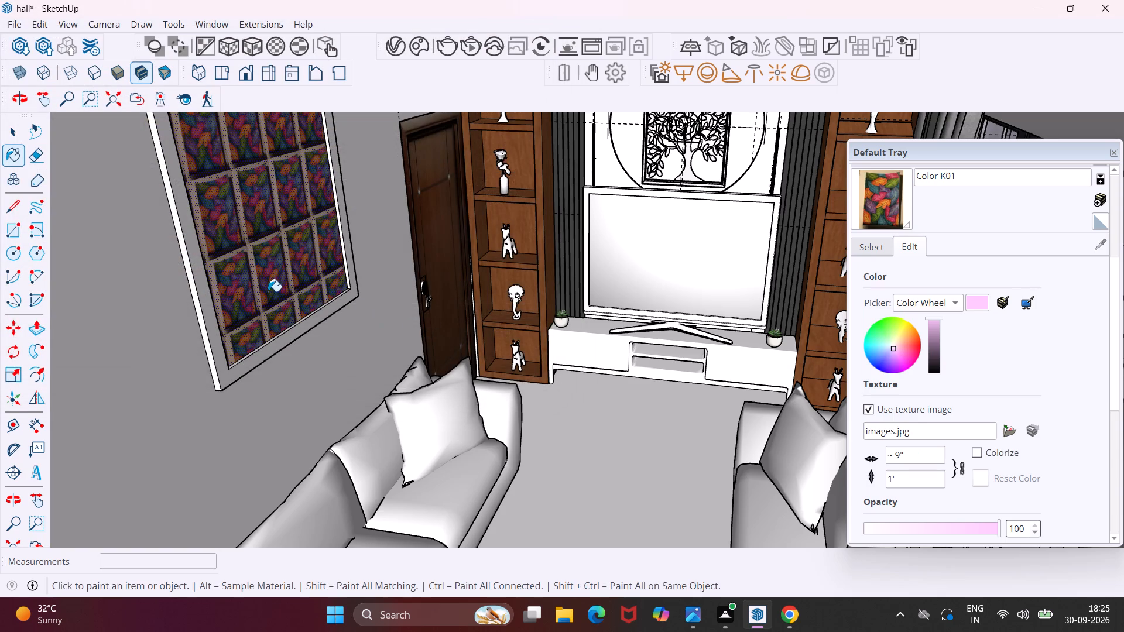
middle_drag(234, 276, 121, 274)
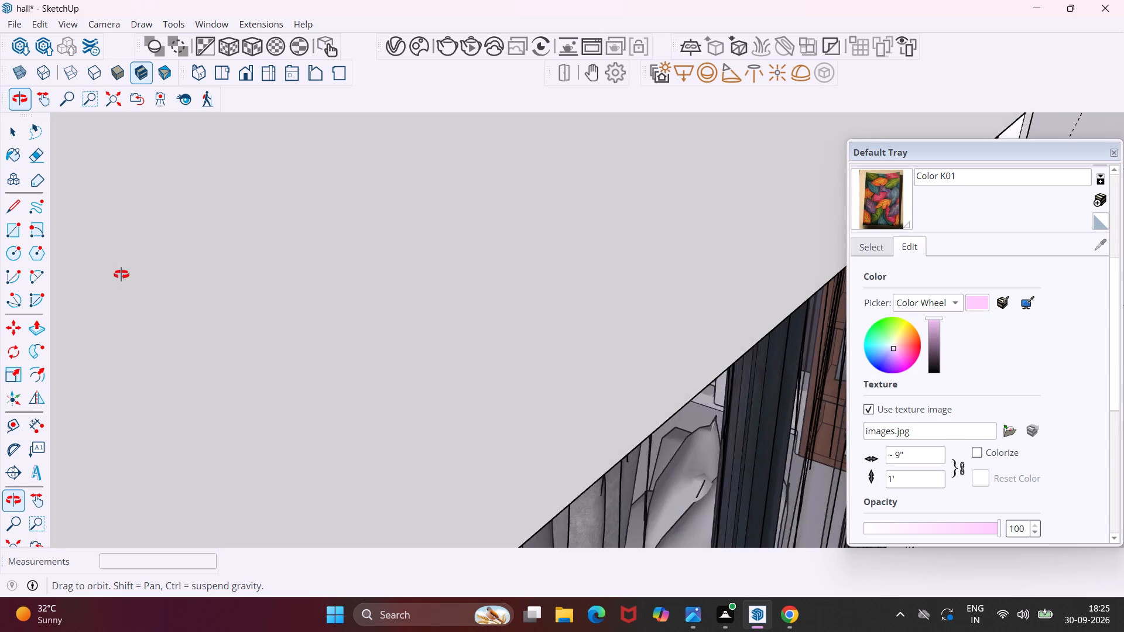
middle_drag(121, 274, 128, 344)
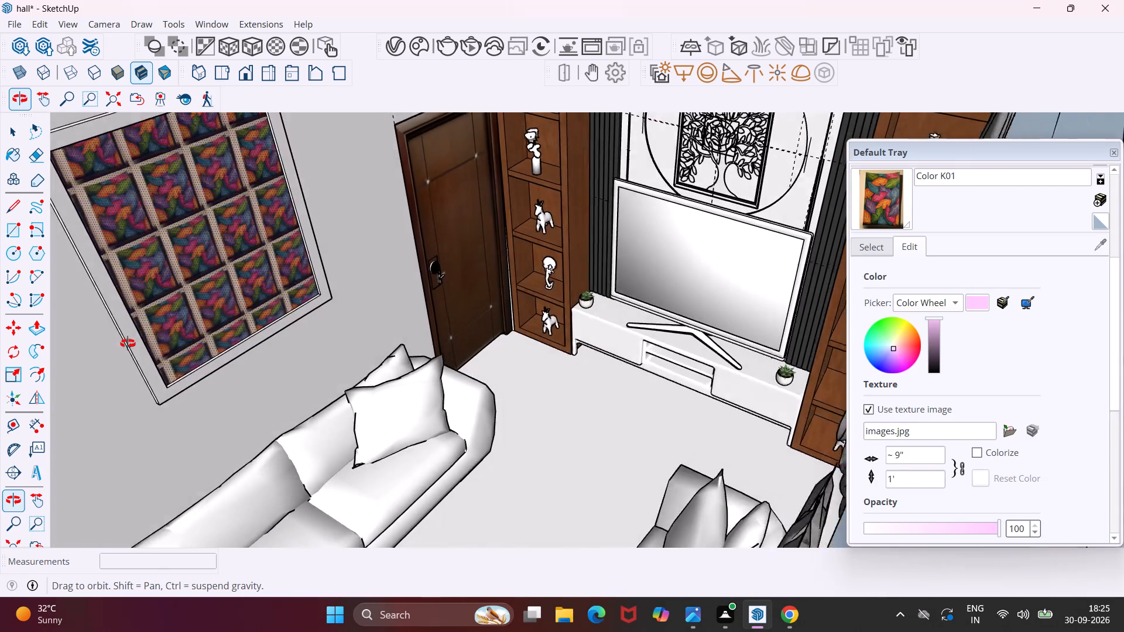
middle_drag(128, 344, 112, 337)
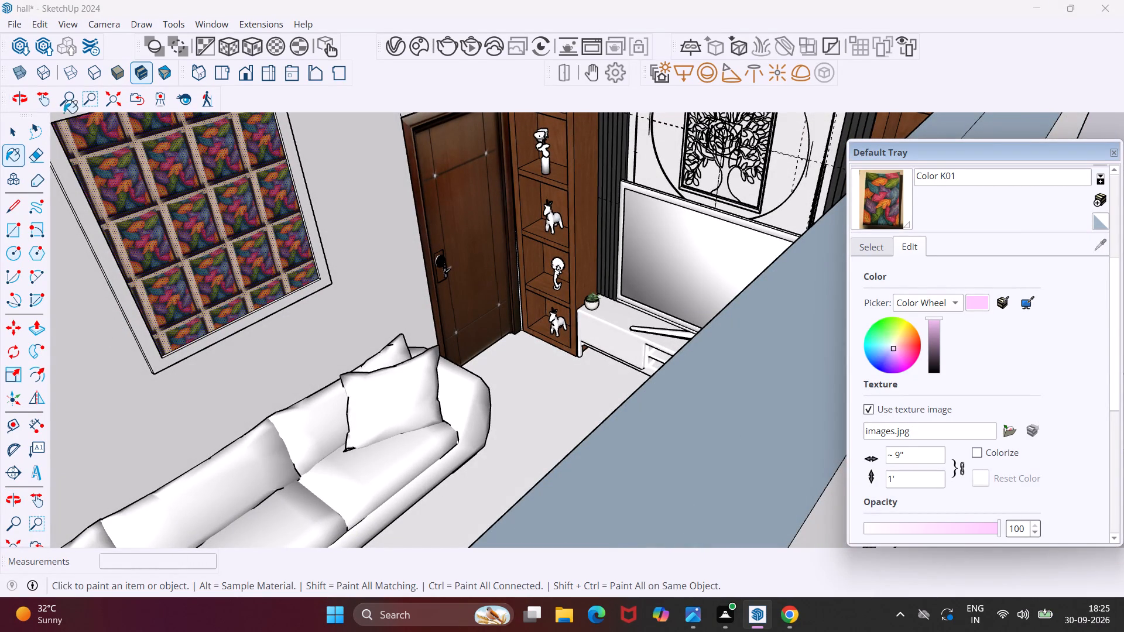
Examine how the leaf picture repeats across the framed wall panel above the sofa, from the room view to a close front view.
click(44, 99)
drag(138, 171, 210, 284)
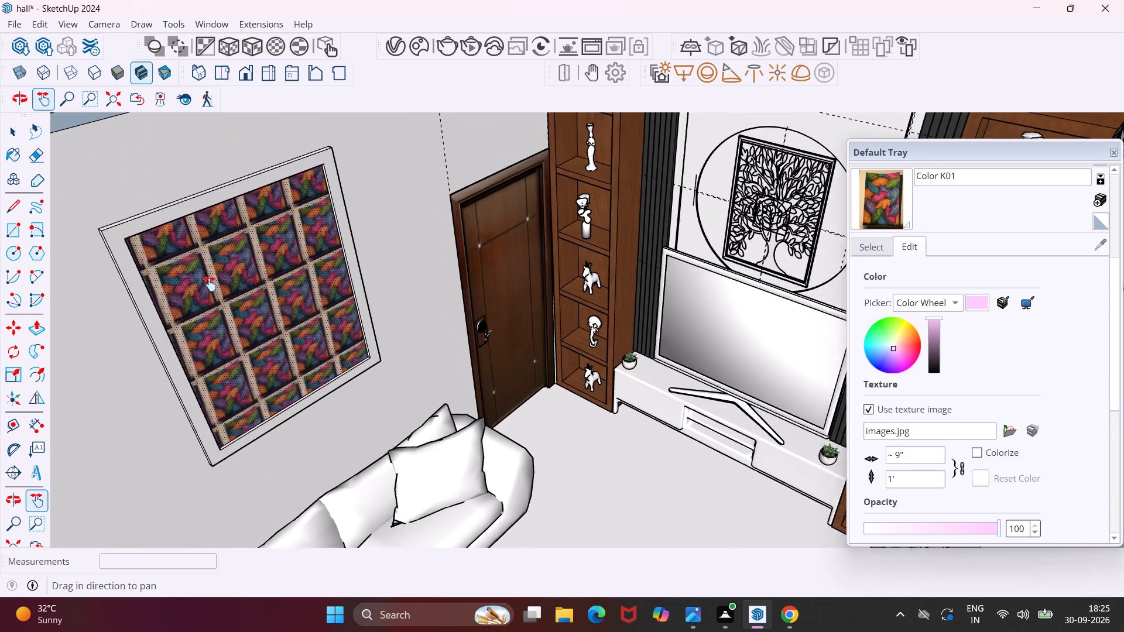
drag(210, 284, 230, 329)
middle_drag(221, 331, 156, 294)
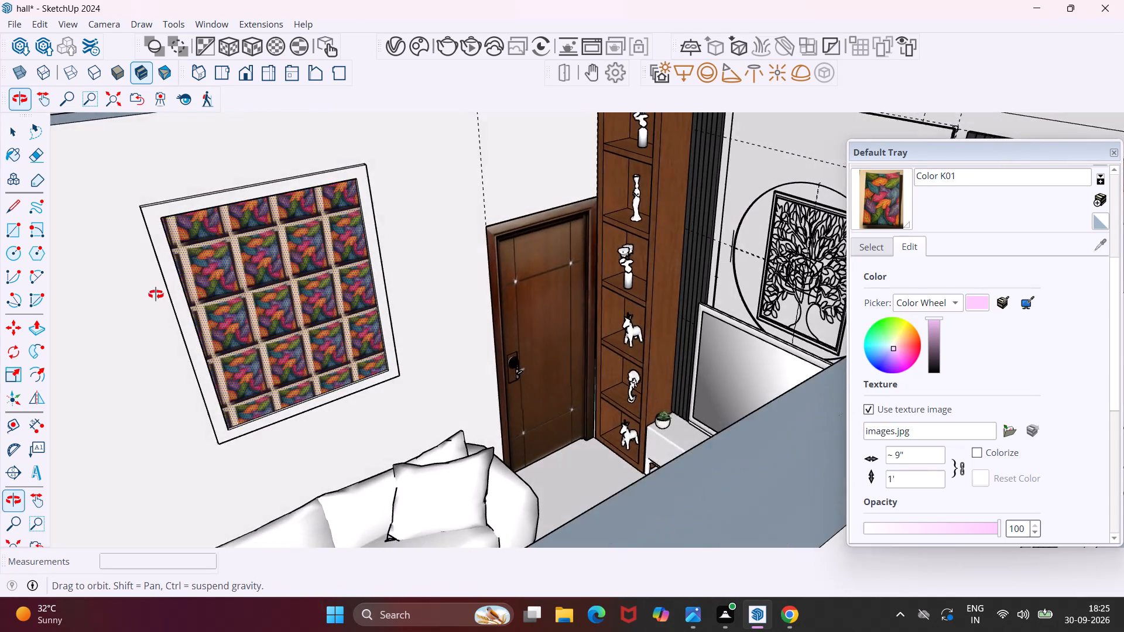
middle_drag(156, 294, 56, 308)
middle_drag(203, 238, 196, 283)
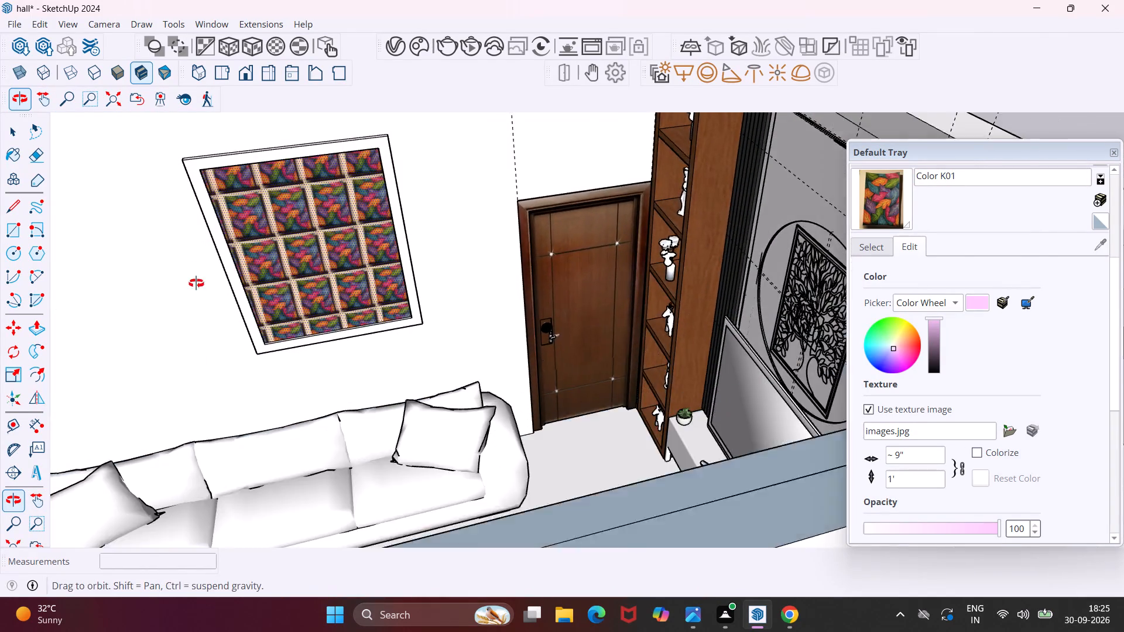
middle_drag(196, 283, 183, 334)
middle_drag(232, 212, 287, 279)
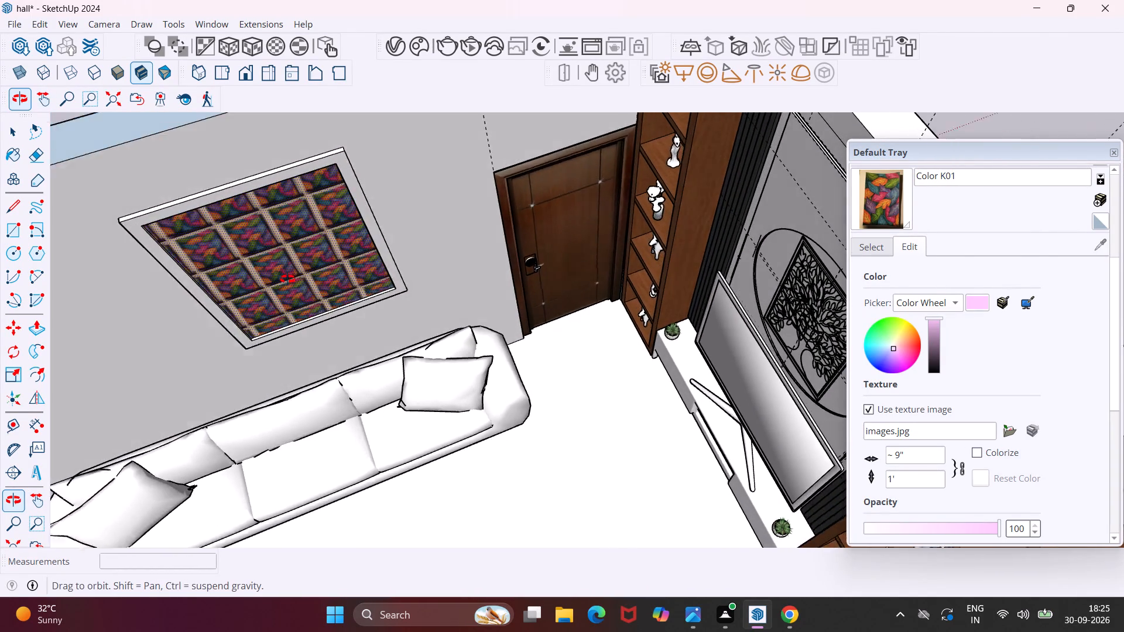
middle_drag(287, 279, 310, 295)
middle_drag(209, 286, 206, 239)
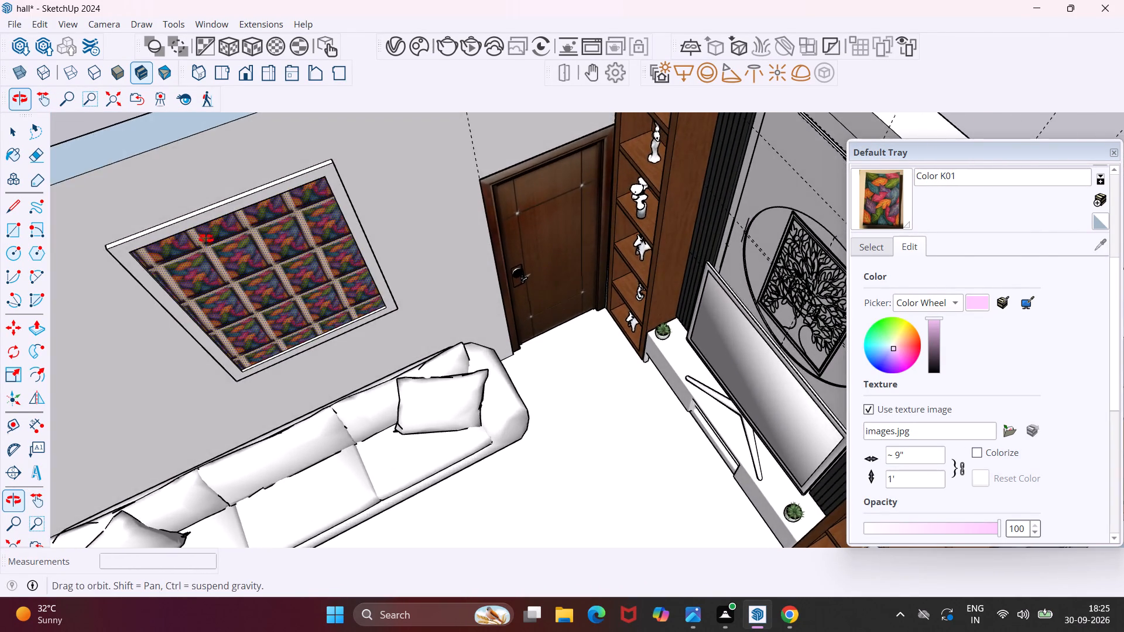
middle_drag(206, 239, 208, 113)
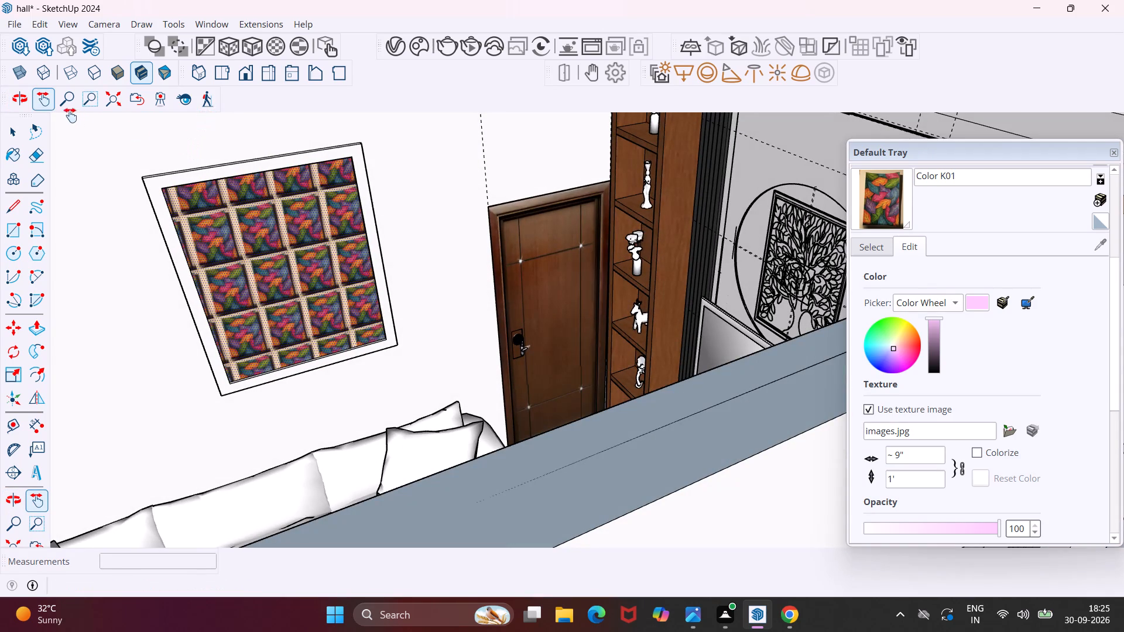
click(42, 87)
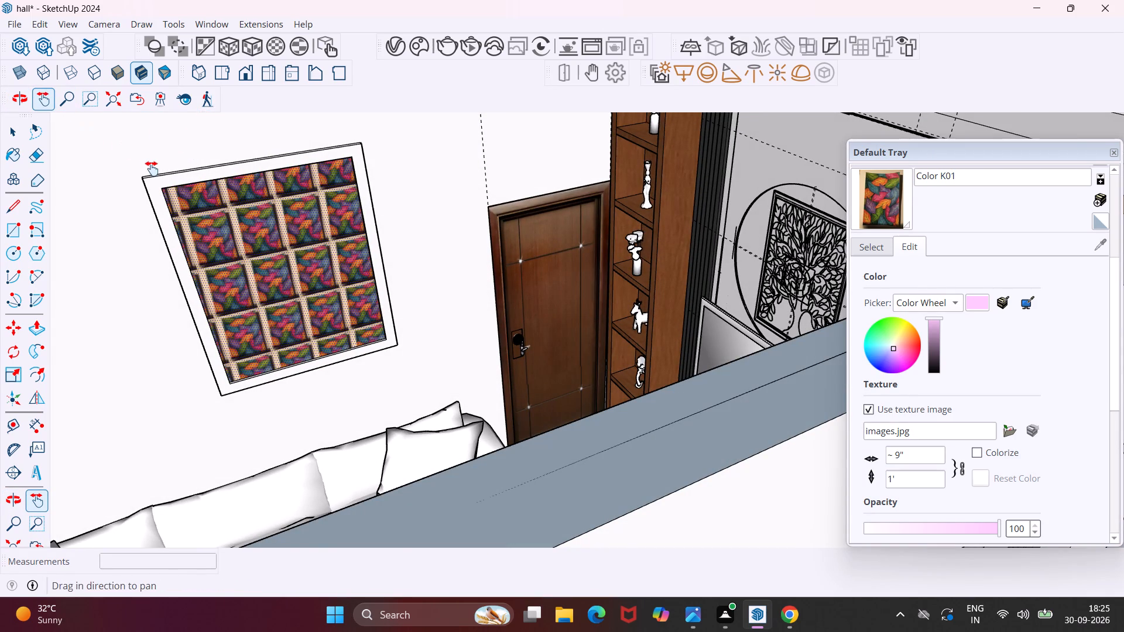
drag(153, 169, 259, 333)
drag(262, 288, 280, 345)
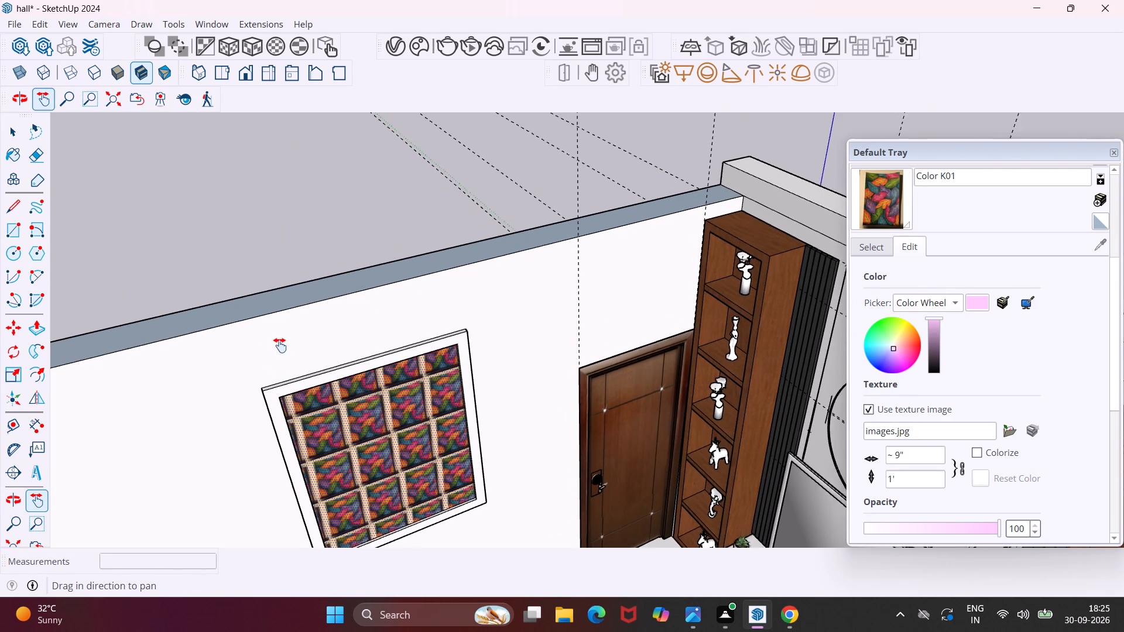
drag(280, 345, 283, 350)
middle_drag(264, 362, 189, 300)
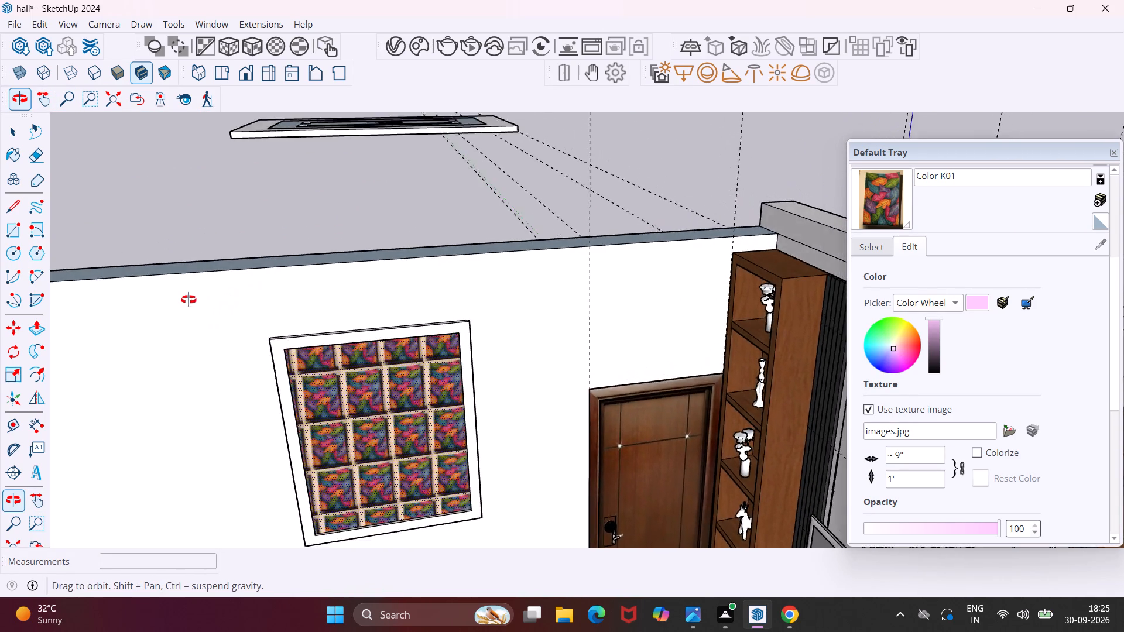
middle_drag(189, 300, 121, 252)
drag(337, 238, 338, 281)
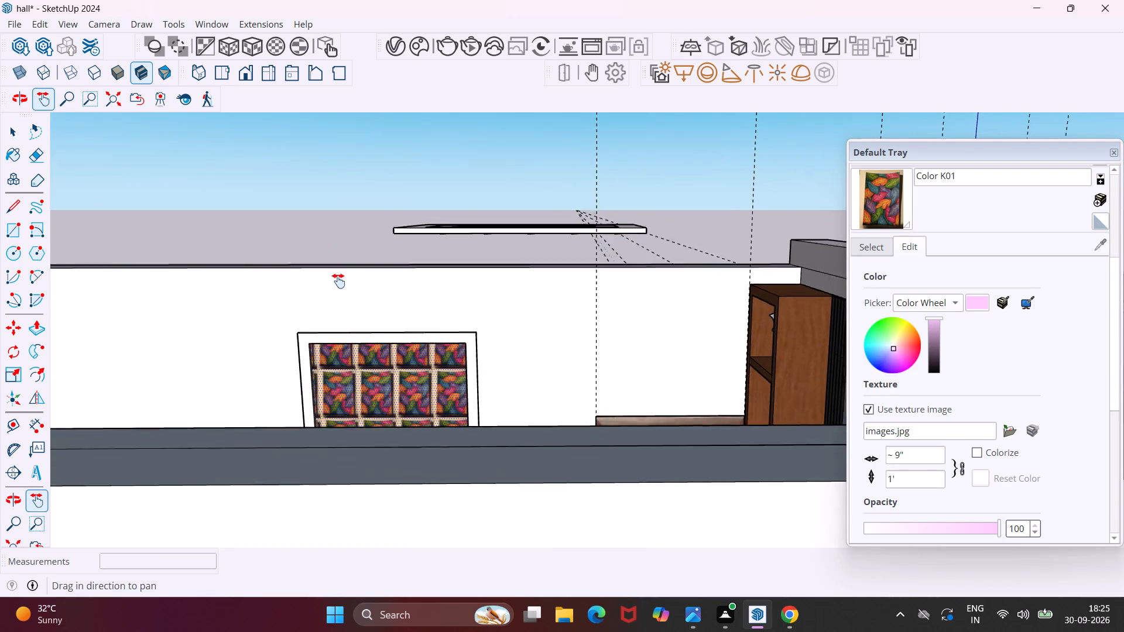
drag(338, 281, 344, 390)
middle_drag(372, 358, 372, 363)
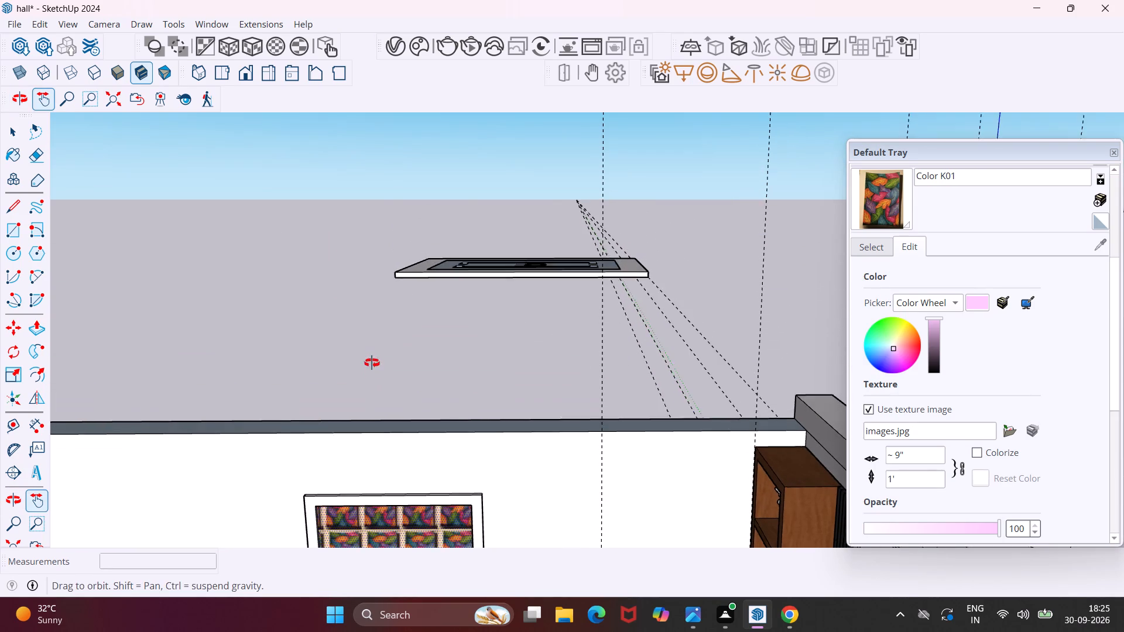
middle_drag(372, 363, 371, 389)
middle_drag(370, 389, 366, 318)
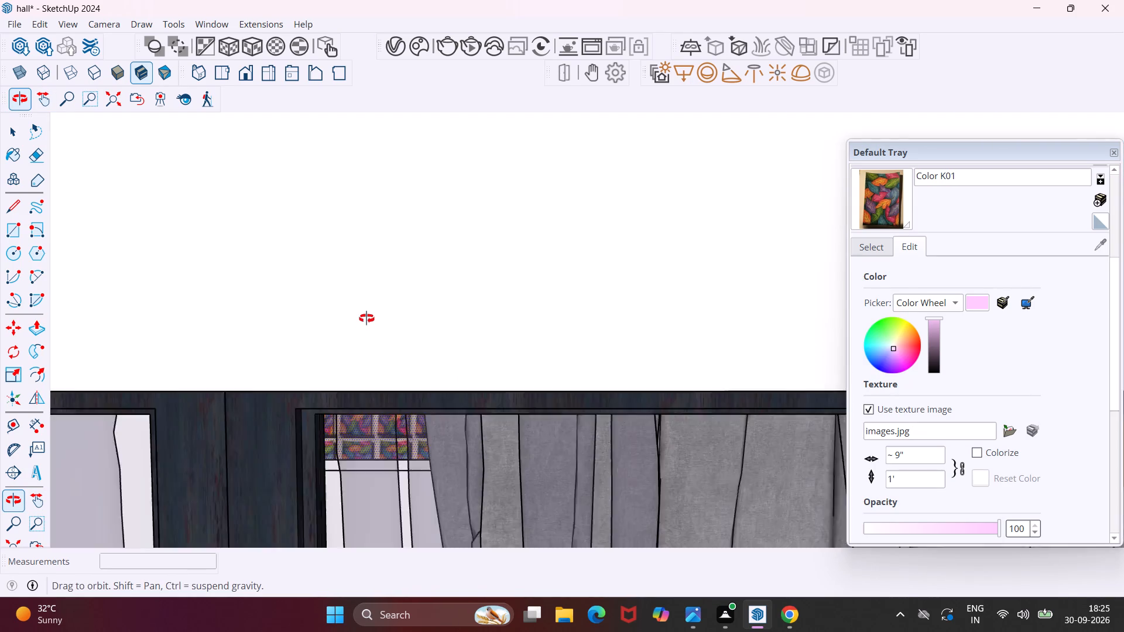
middle_drag(366, 318, 368, 312)
scroll(358, 317, up, 18)
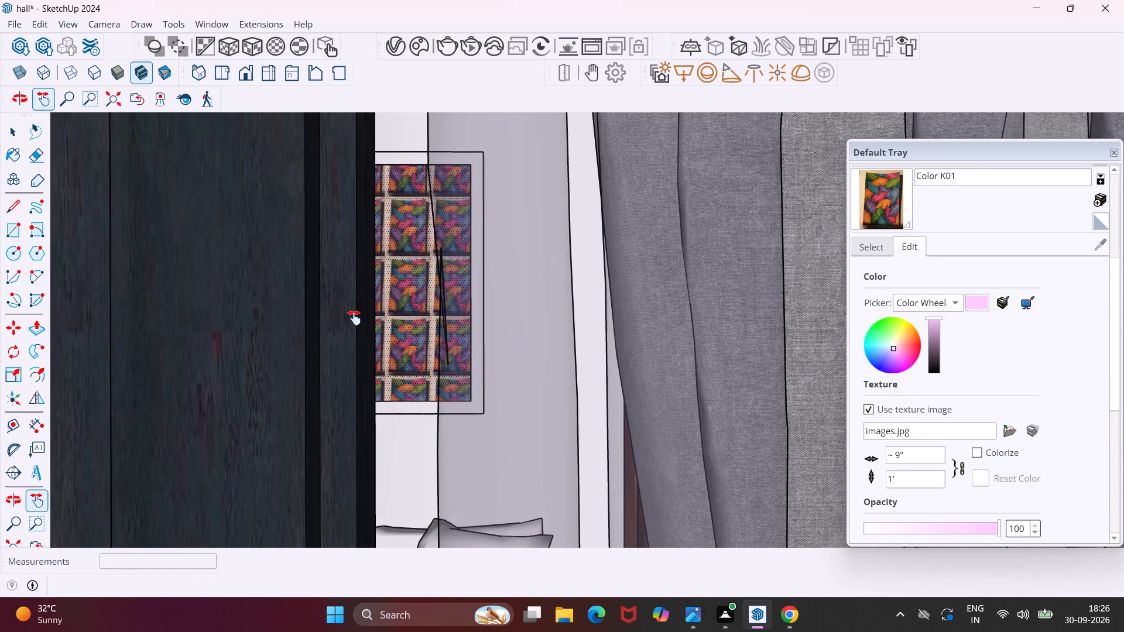
scroll(354, 318, up, 20)
scroll(354, 318, up, 20)
scroll(354, 318, up, 5)
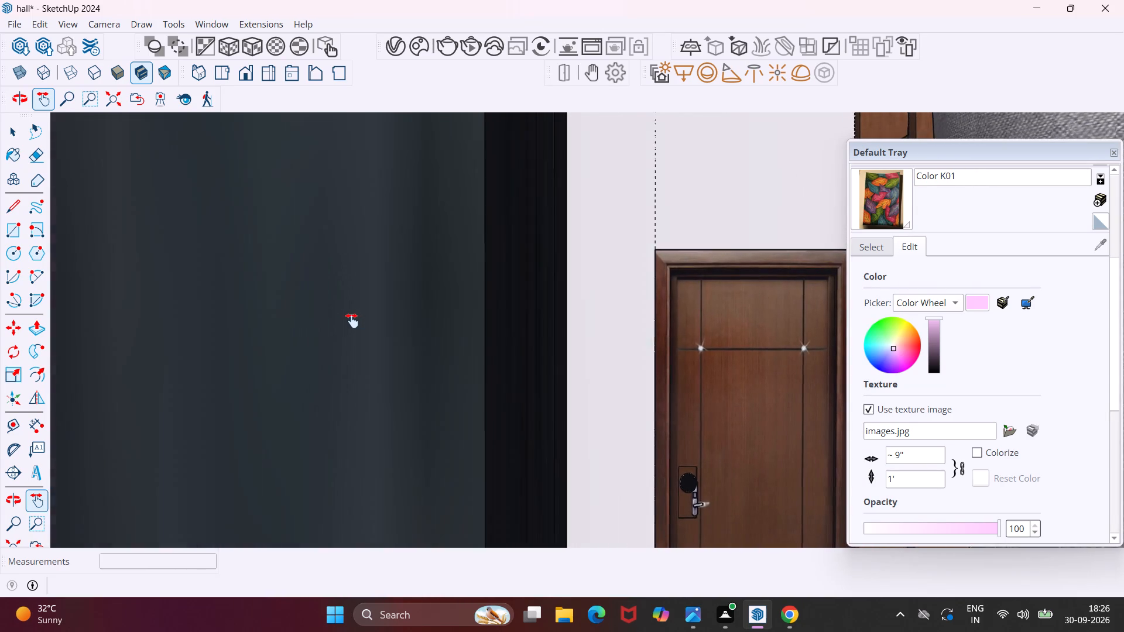
scroll(352, 321, up, 20)
scroll(352, 321, up, 13)
scroll(348, 323, up, 10)
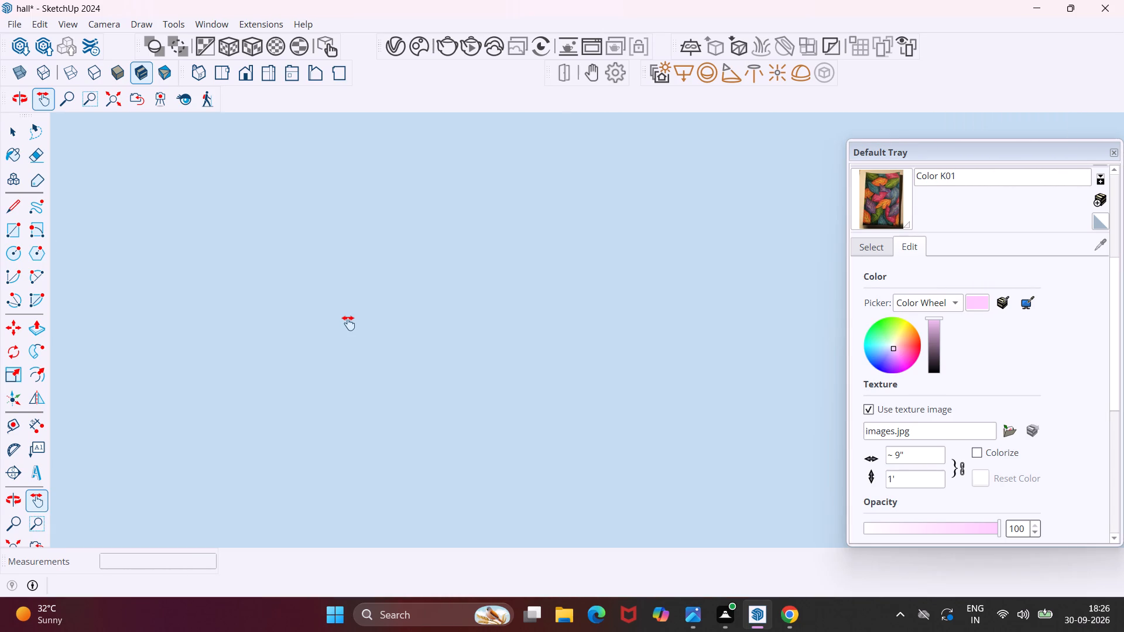
scroll(348, 323, up, 15)
scroll(348, 324, down, 3)
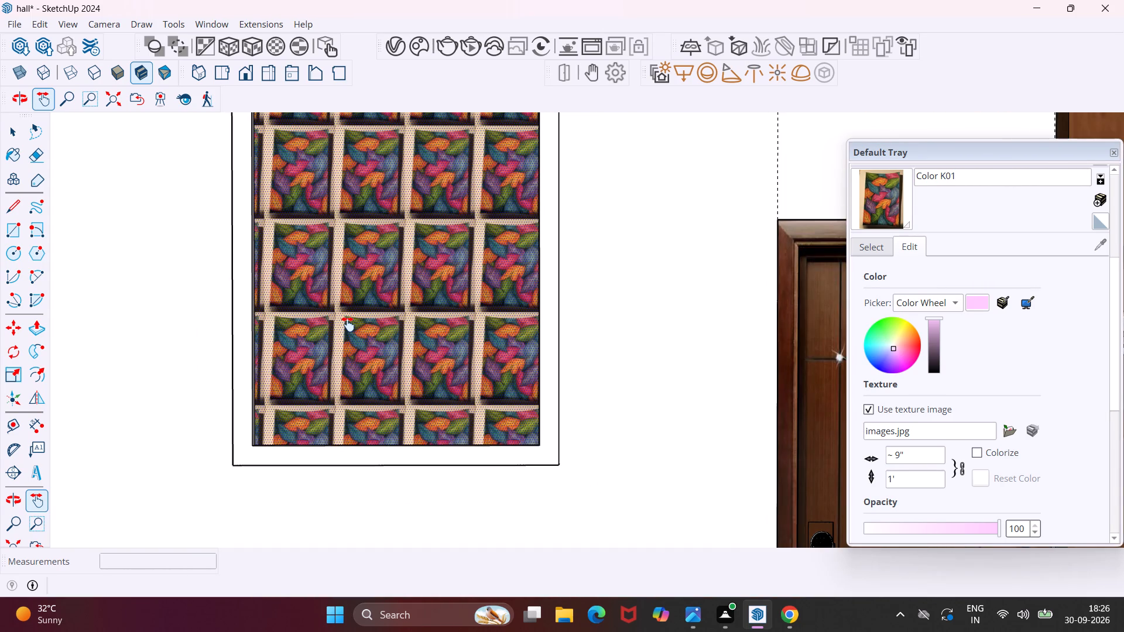
scroll(348, 324, down, 4)
scroll(351, 297, up, 2)
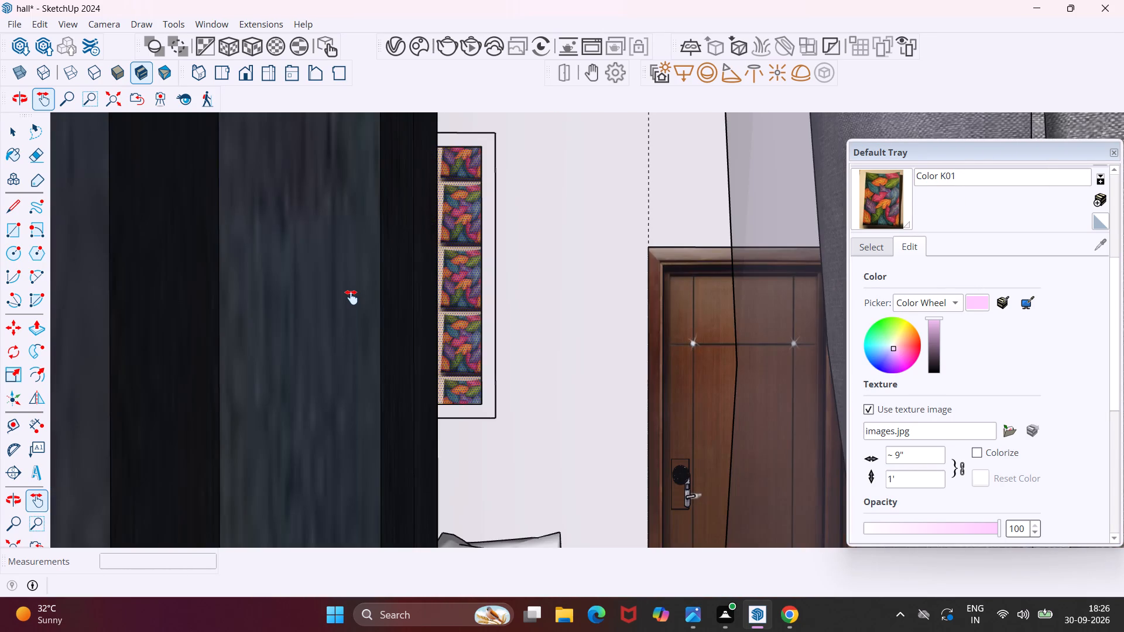
scroll(351, 297, up, 8)
scroll(351, 297, up, 18)
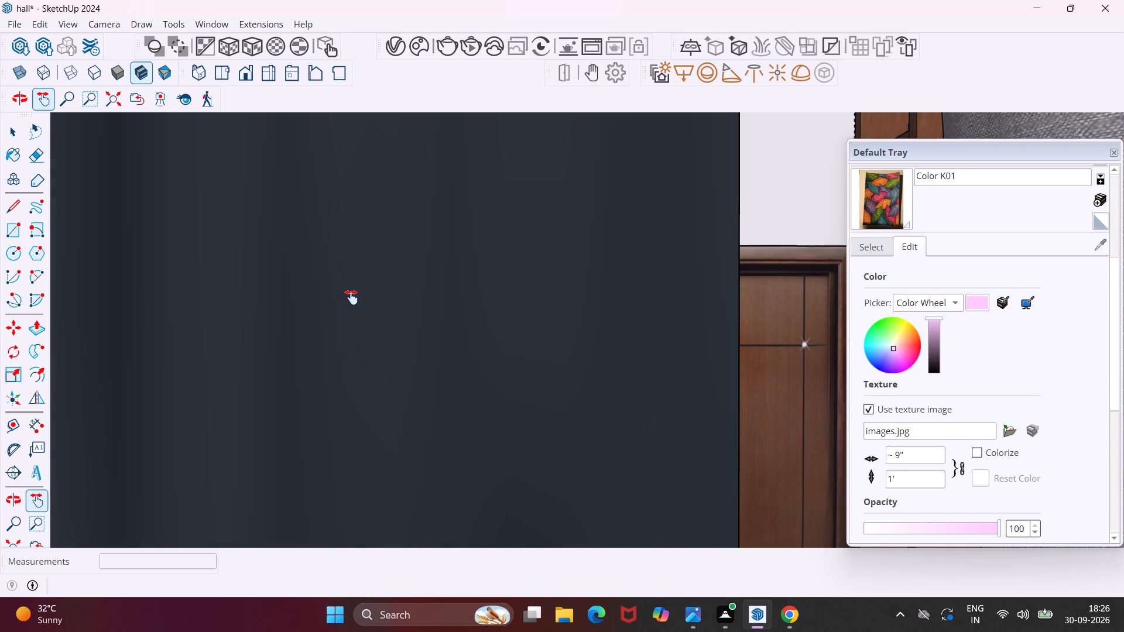
scroll(351, 297, up, 20)
scroll(351, 297, up, 9)
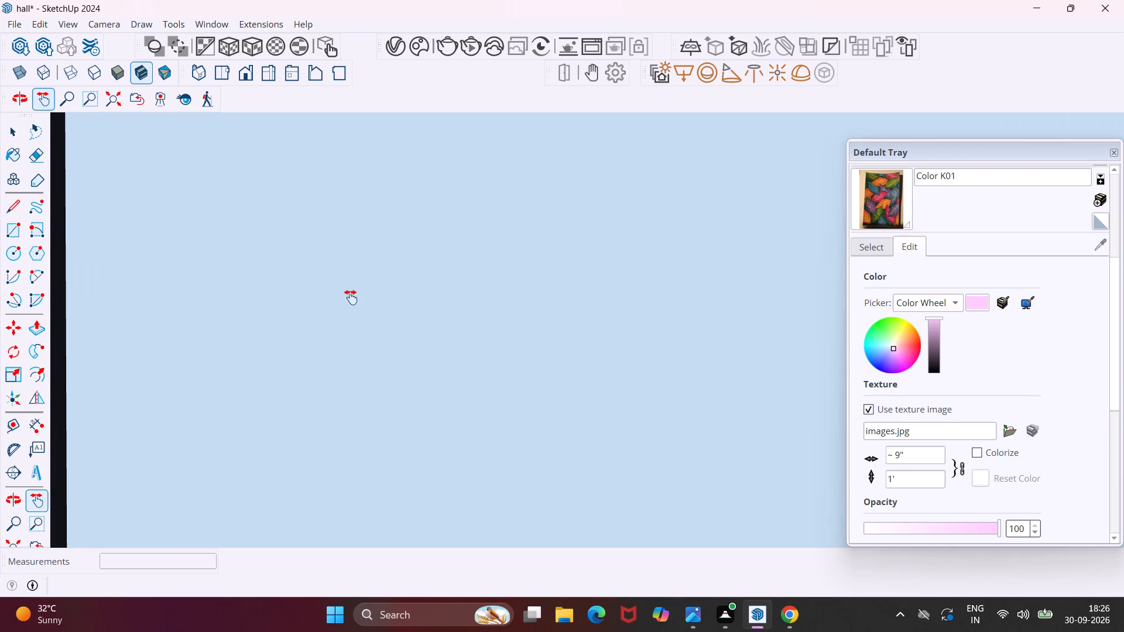
scroll(351, 297, up, 10)
scroll(351, 297, up, 14)
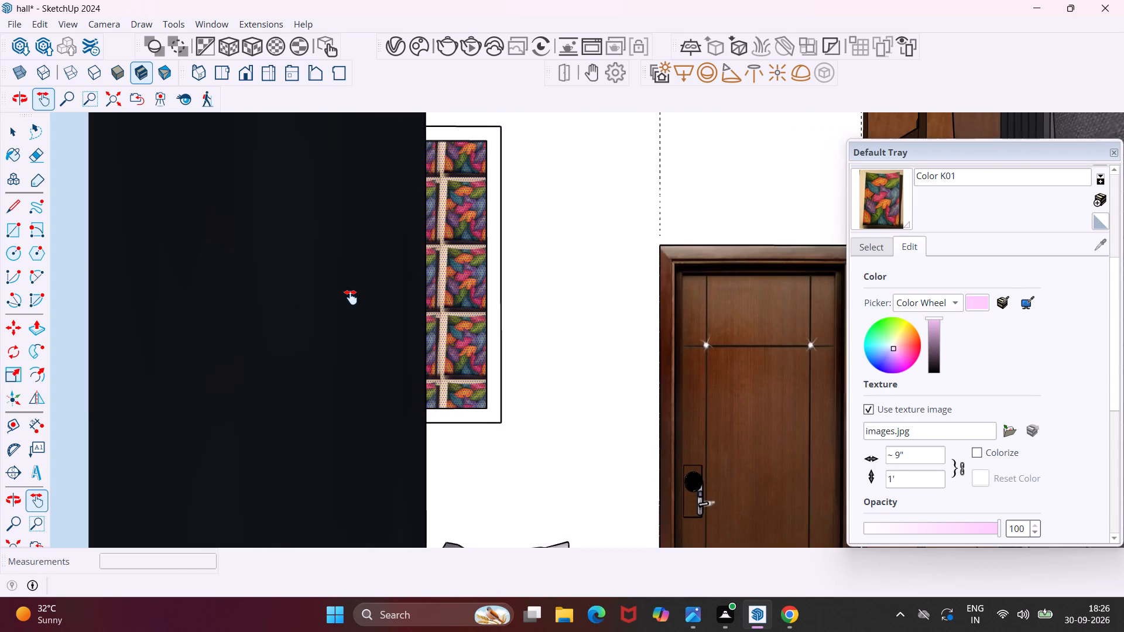
scroll(351, 297, up, 20)
scroll(351, 297, up, 8)
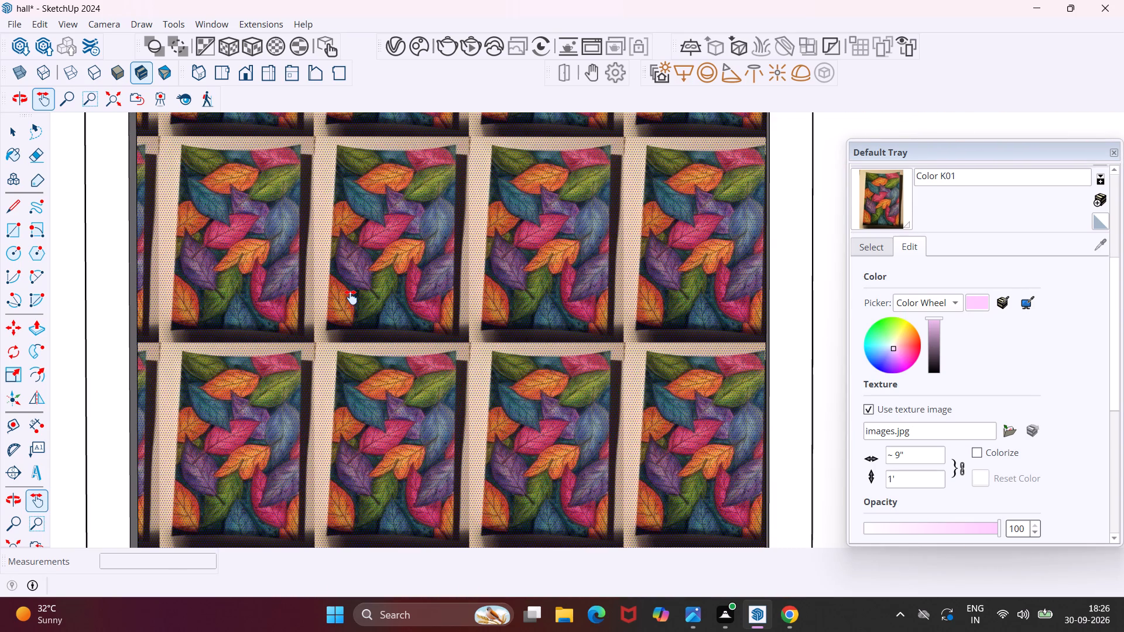
scroll(351, 297, down, 4)
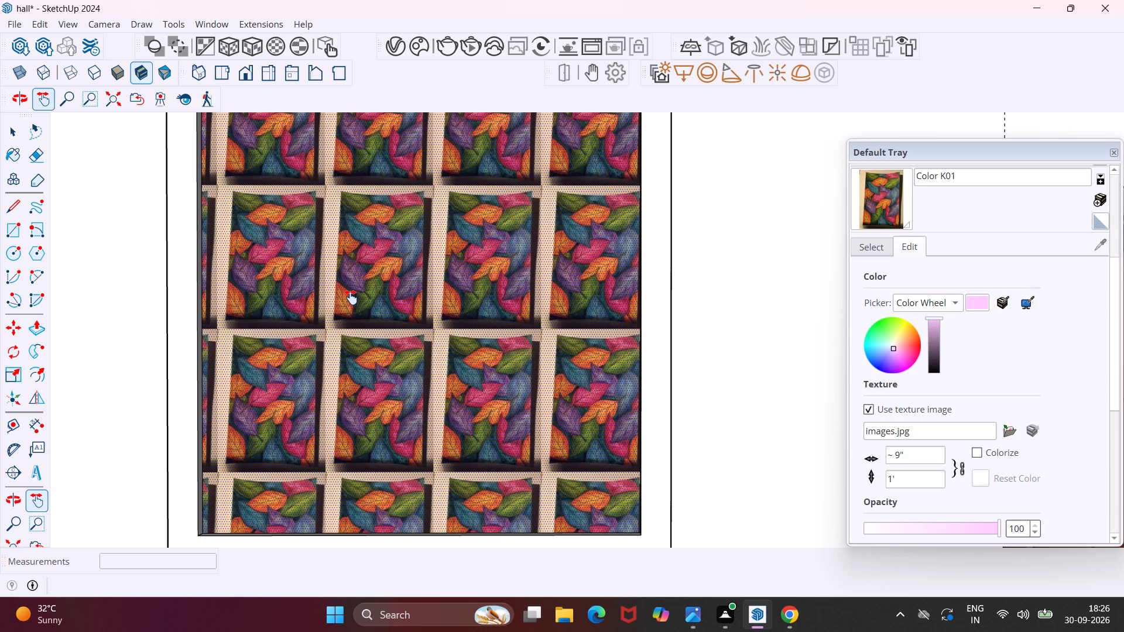
middle_drag(351, 298, 327, 320)
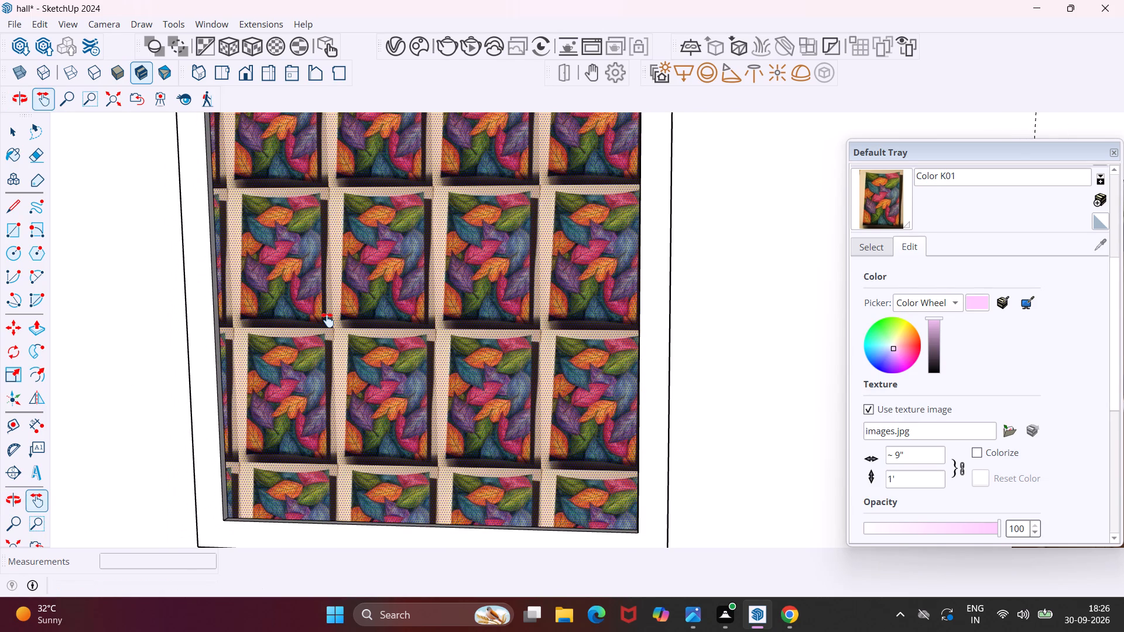
scroll(327, 320, down, 1)
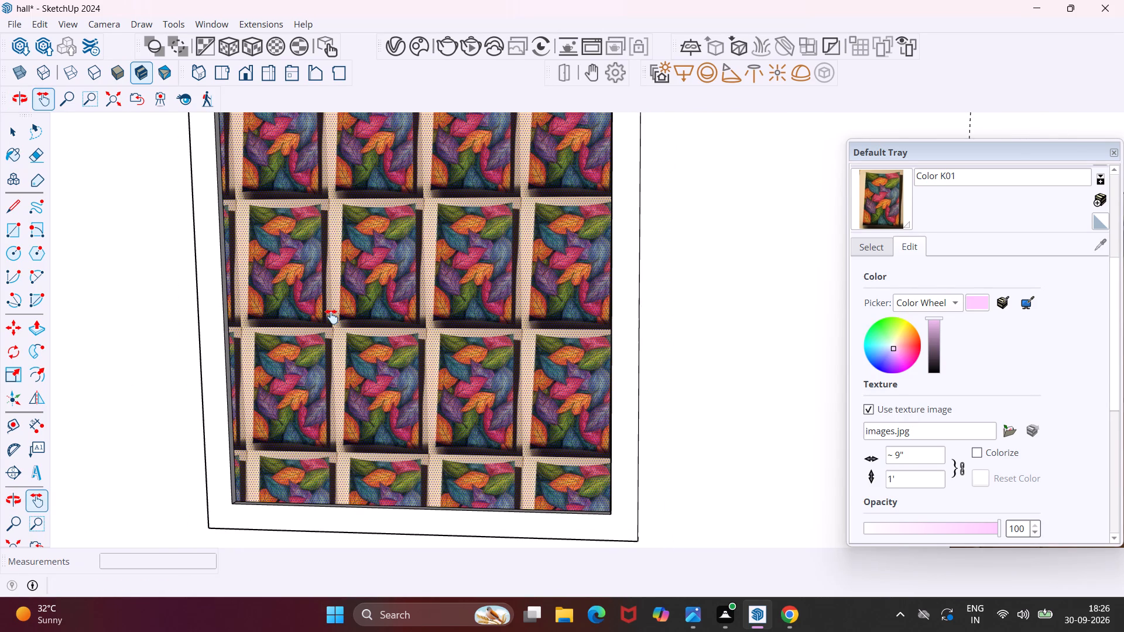
scroll(332, 316, down, 1)
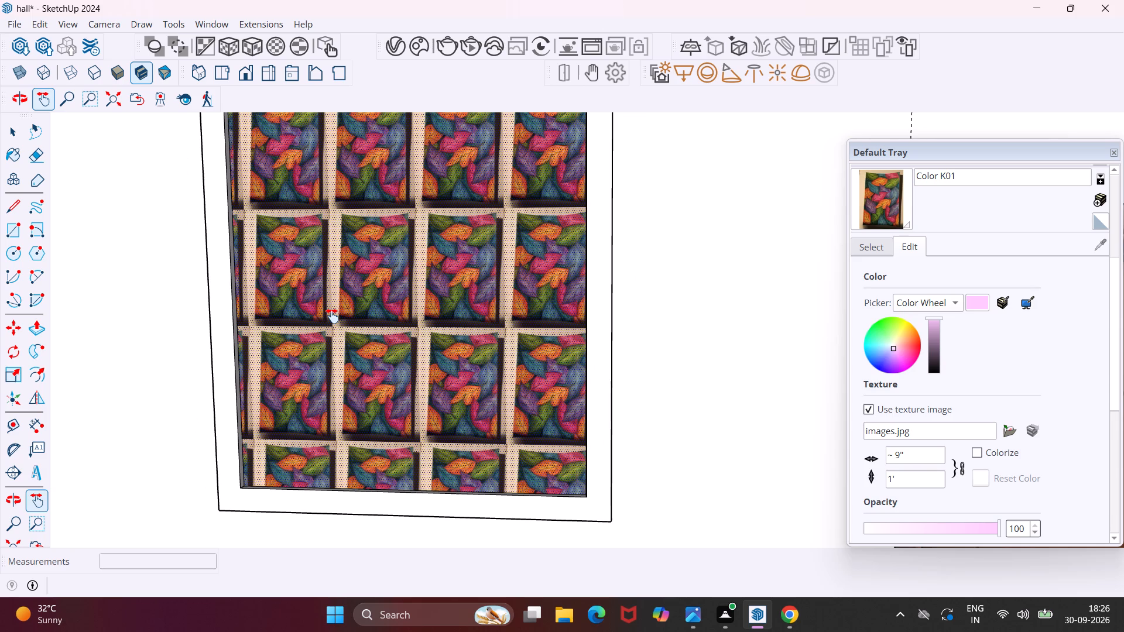
scroll(332, 316, down, 1)
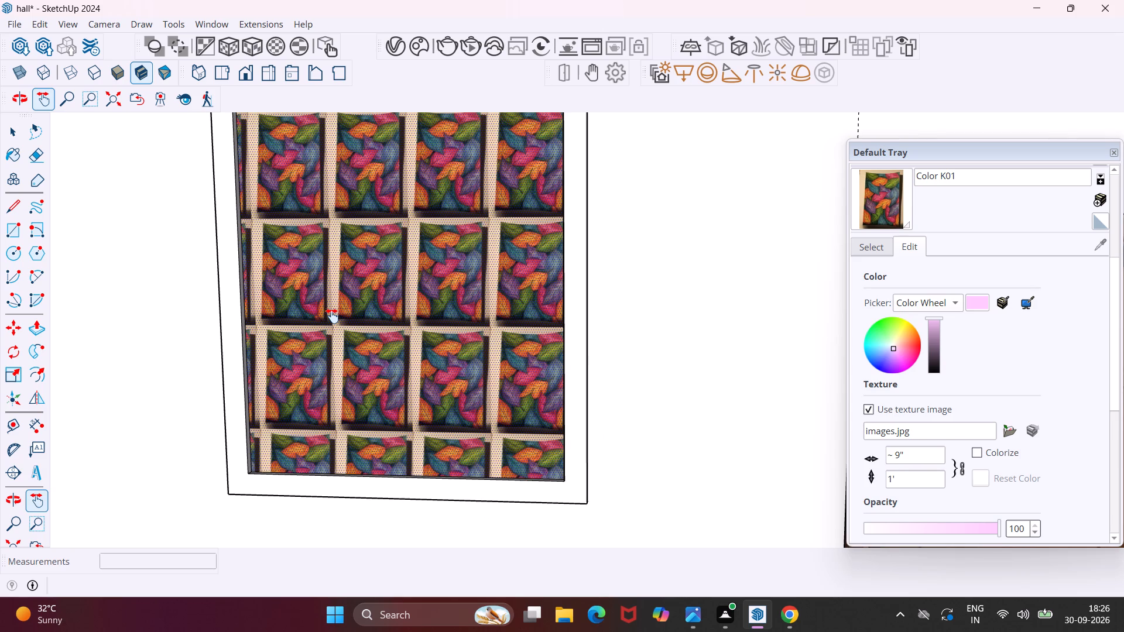
drag(270, 309, 287, 363)
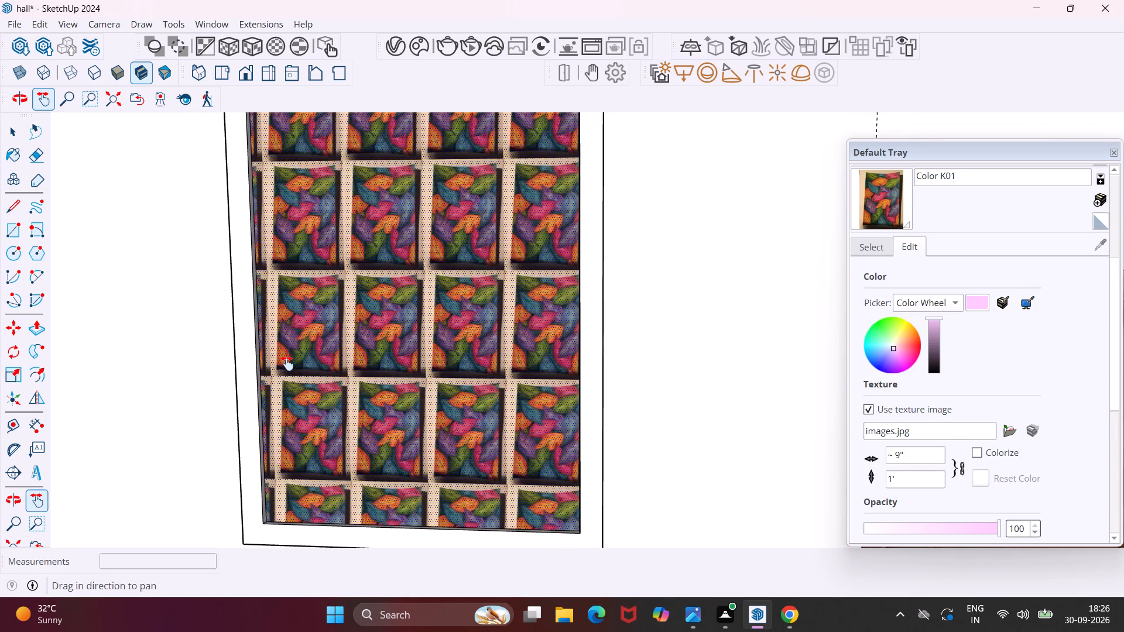
drag(287, 363, 289, 383)
scroll(289, 374, down, 1)
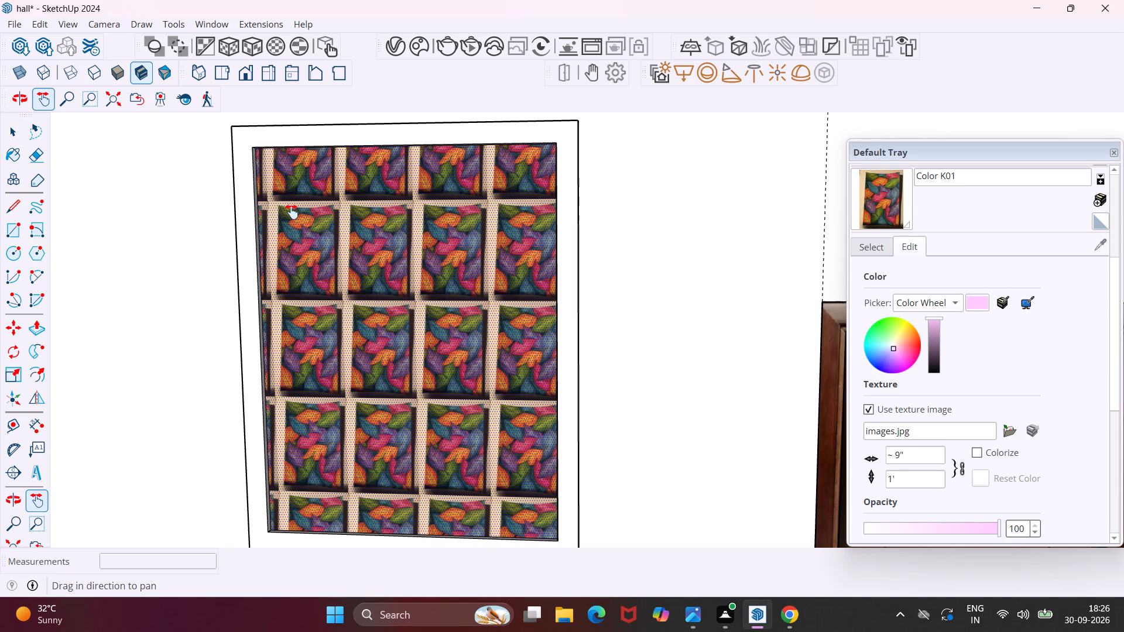
Reposition the leaf texture on the wall panel's inner face so an image tile's lower-left corner meets the face's lower-left corner.
key(space)
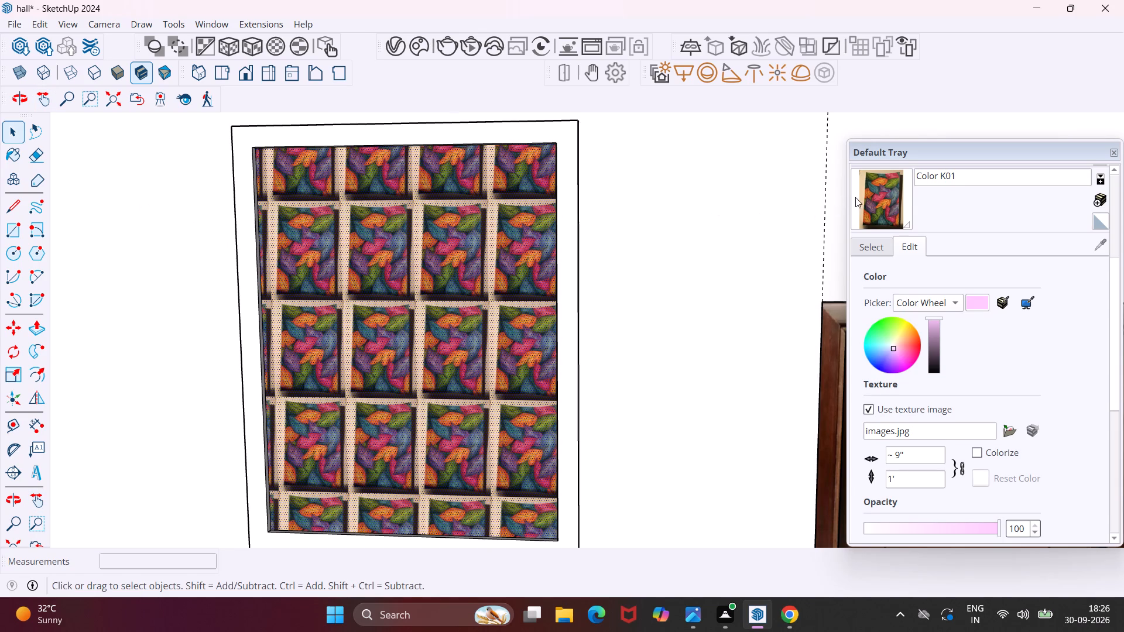
click(870, 197)
click(489, 292)
right_click(489, 292)
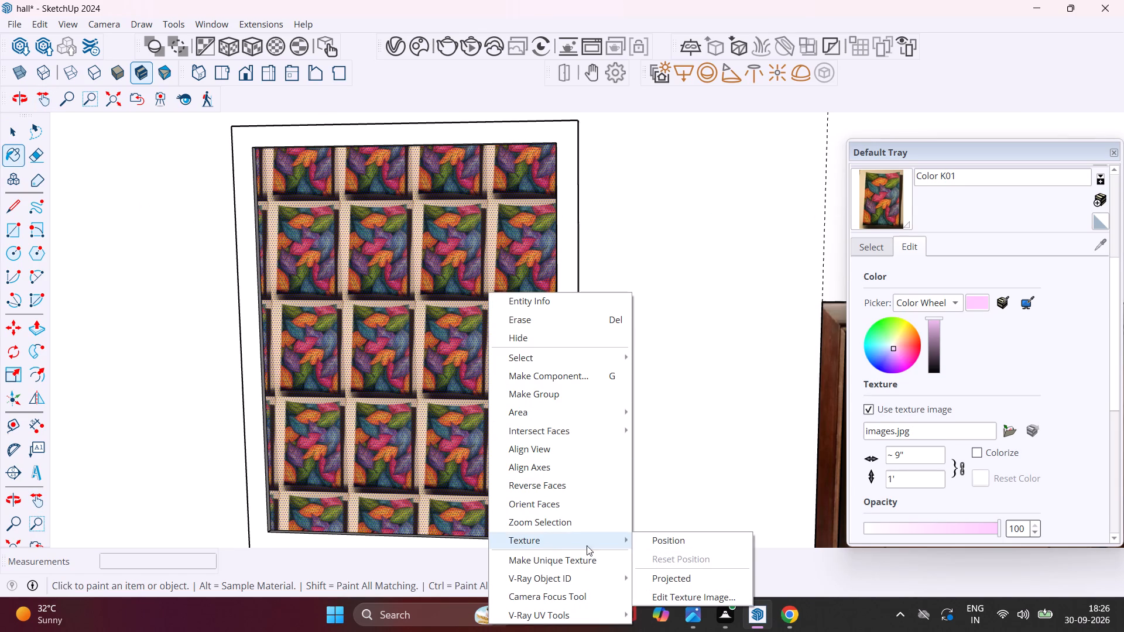
click(645, 538)
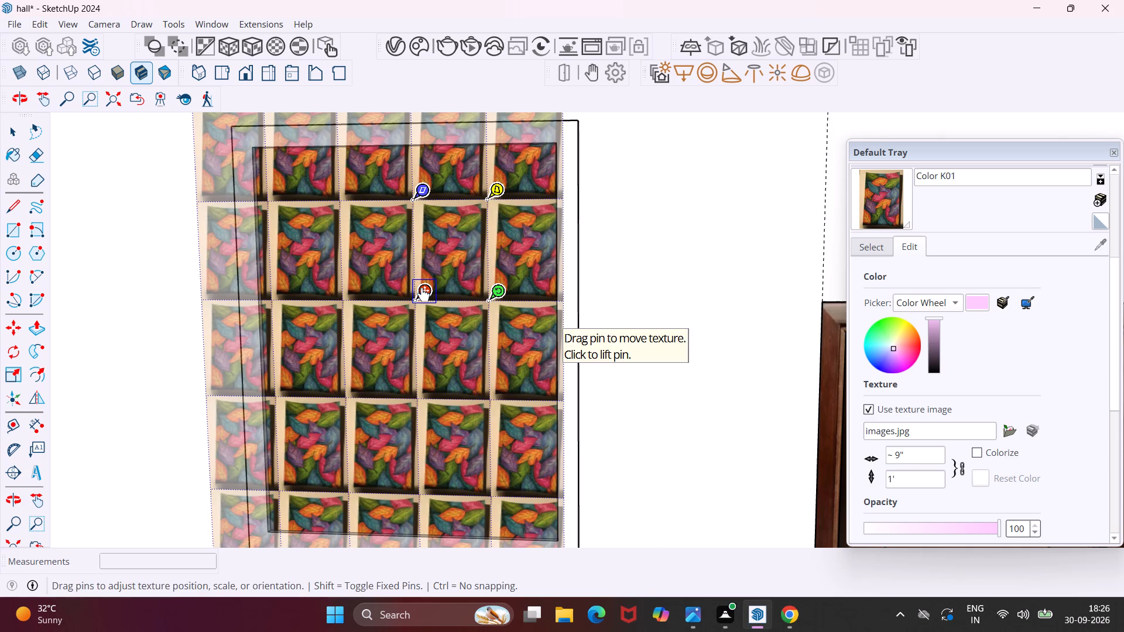
drag(421, 304, 378, 360)
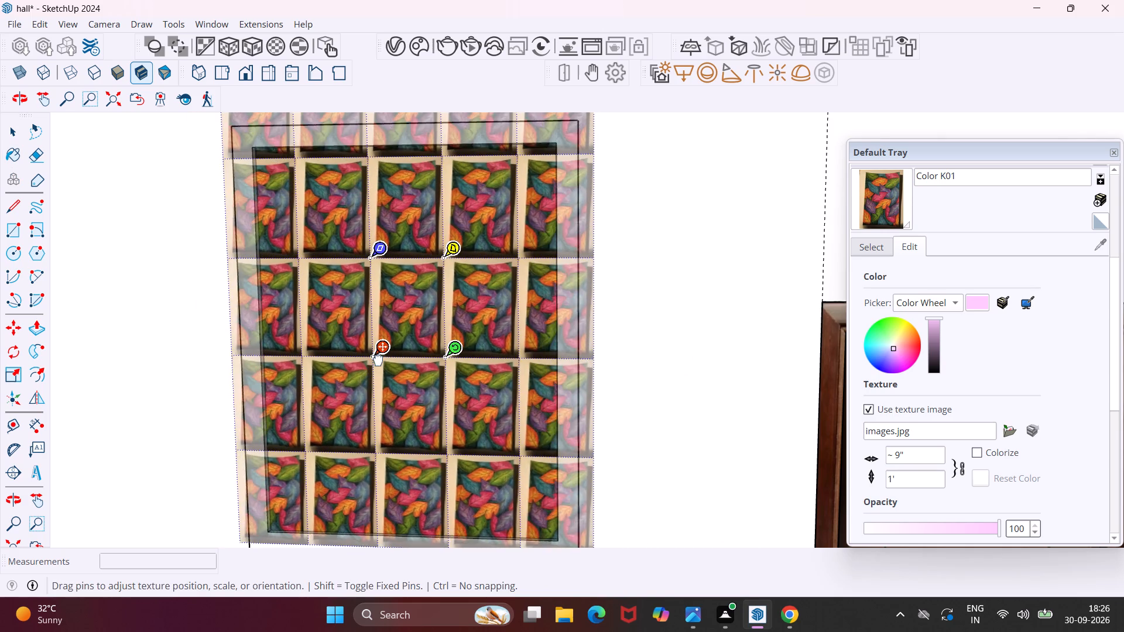
drag(378, 360, 272, 528)
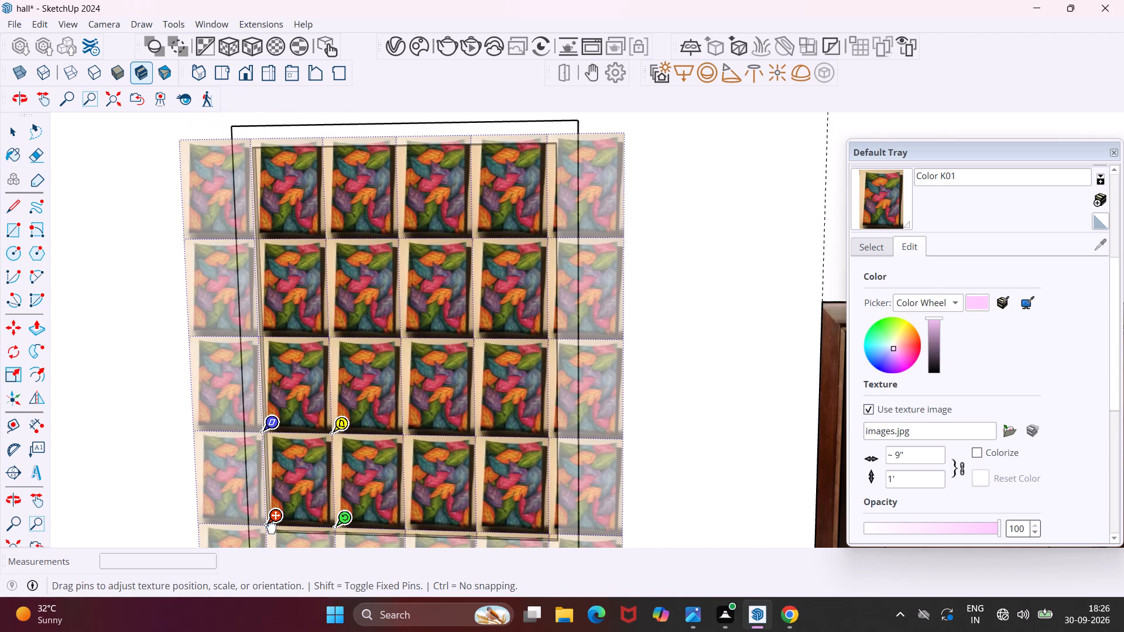
drag(272, 528, 275, 530)
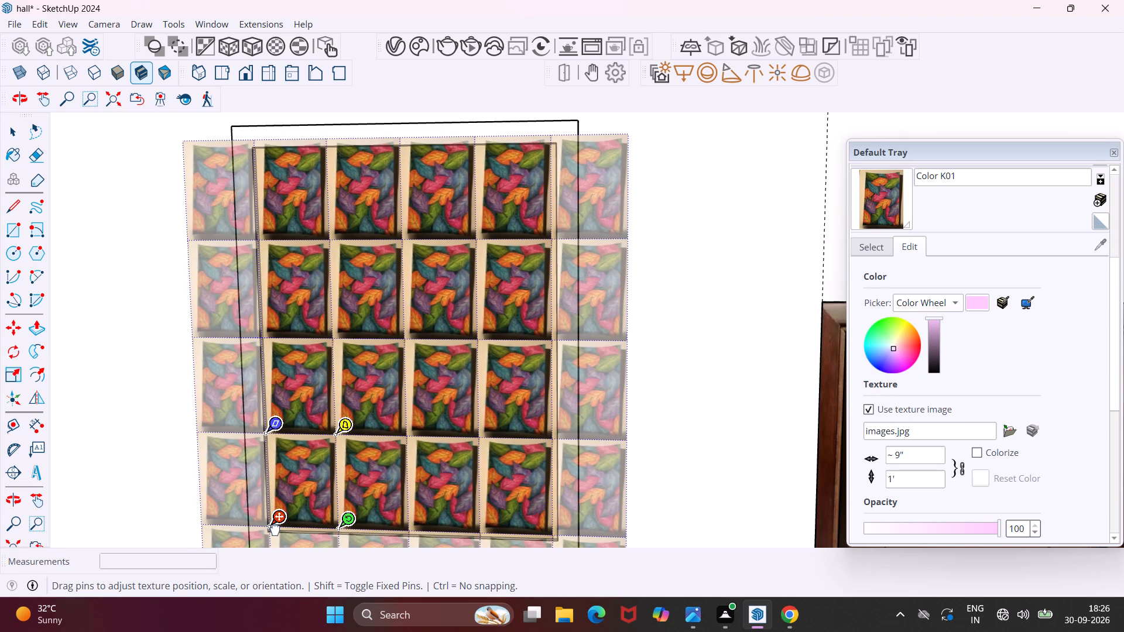
drag(275, 530, 273, 530)
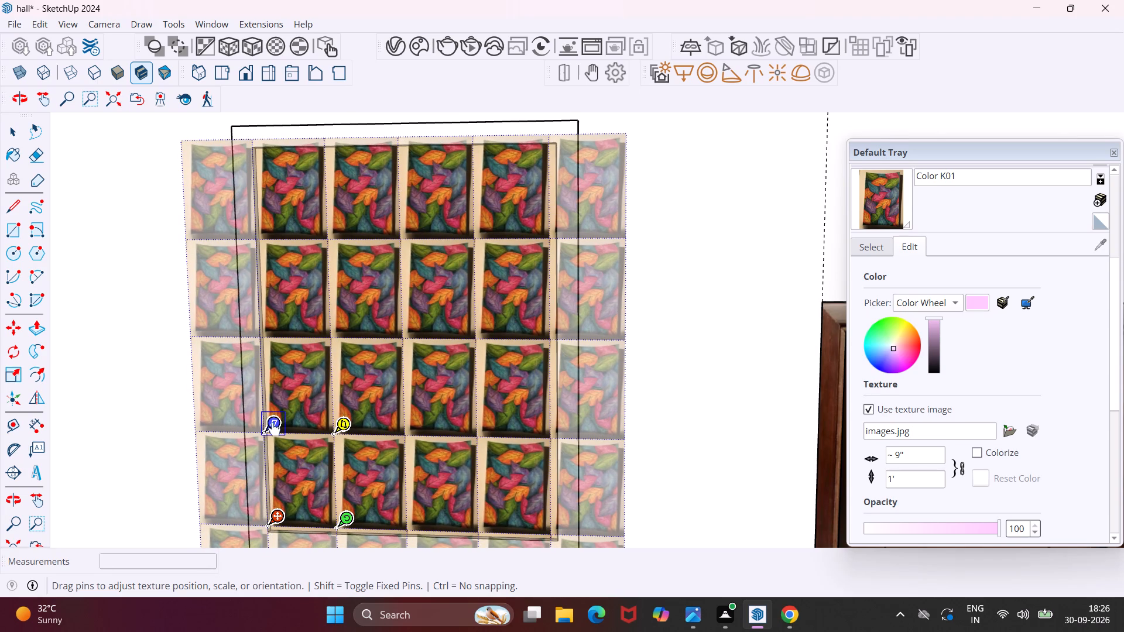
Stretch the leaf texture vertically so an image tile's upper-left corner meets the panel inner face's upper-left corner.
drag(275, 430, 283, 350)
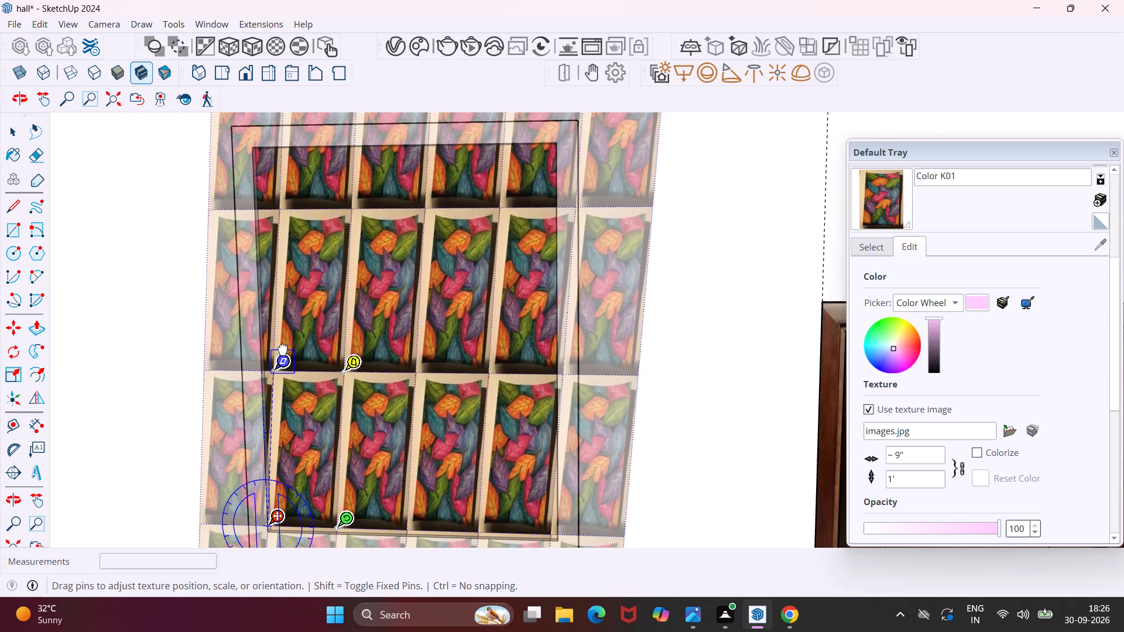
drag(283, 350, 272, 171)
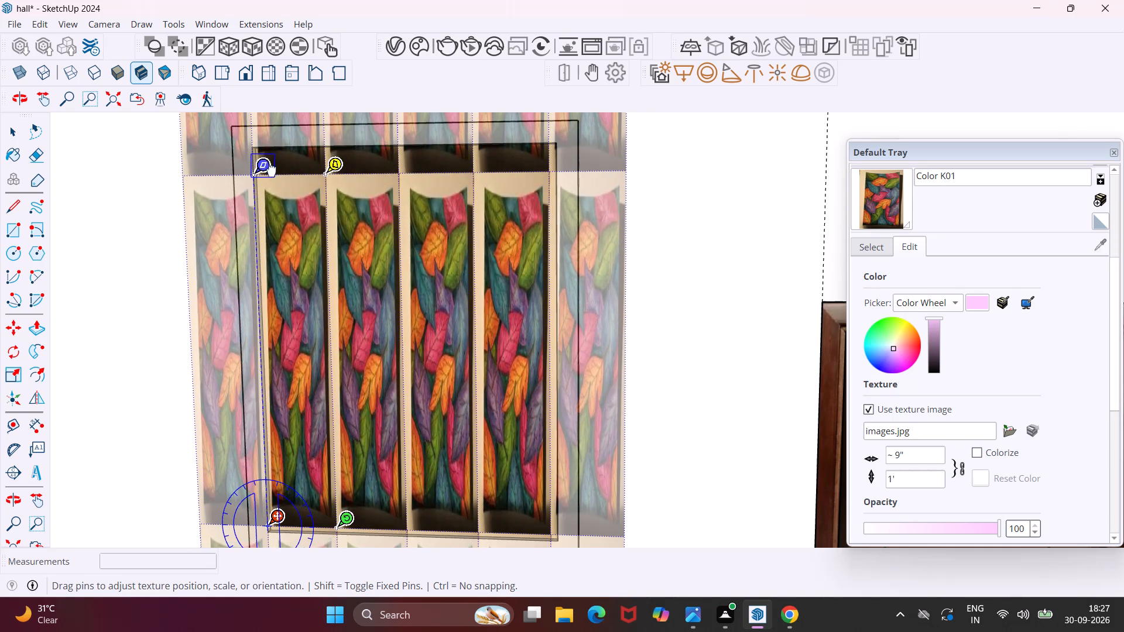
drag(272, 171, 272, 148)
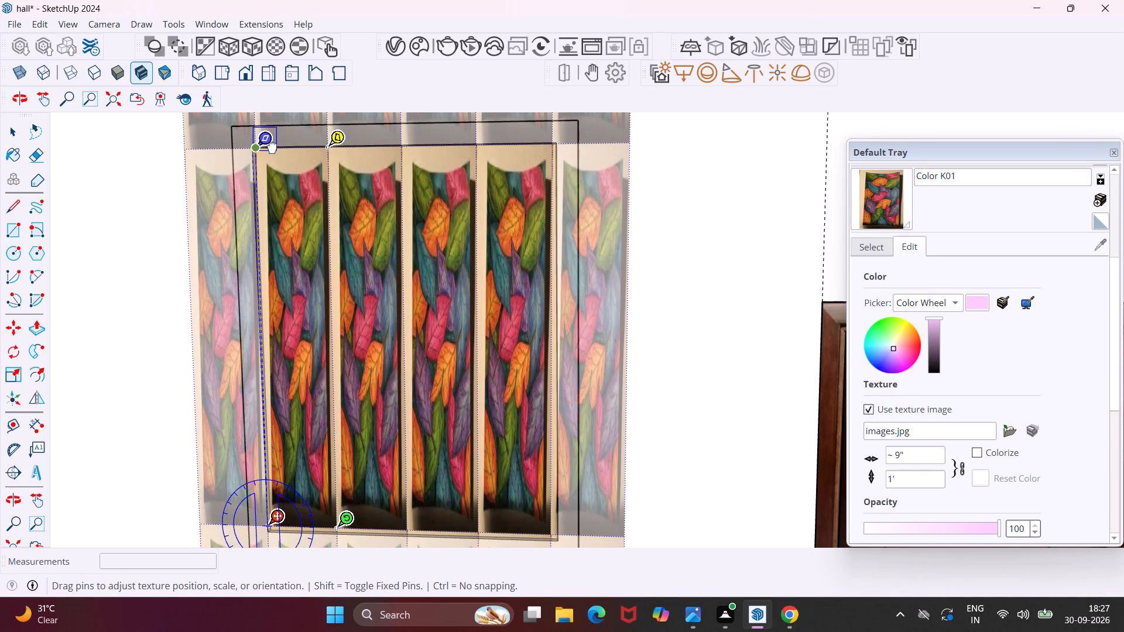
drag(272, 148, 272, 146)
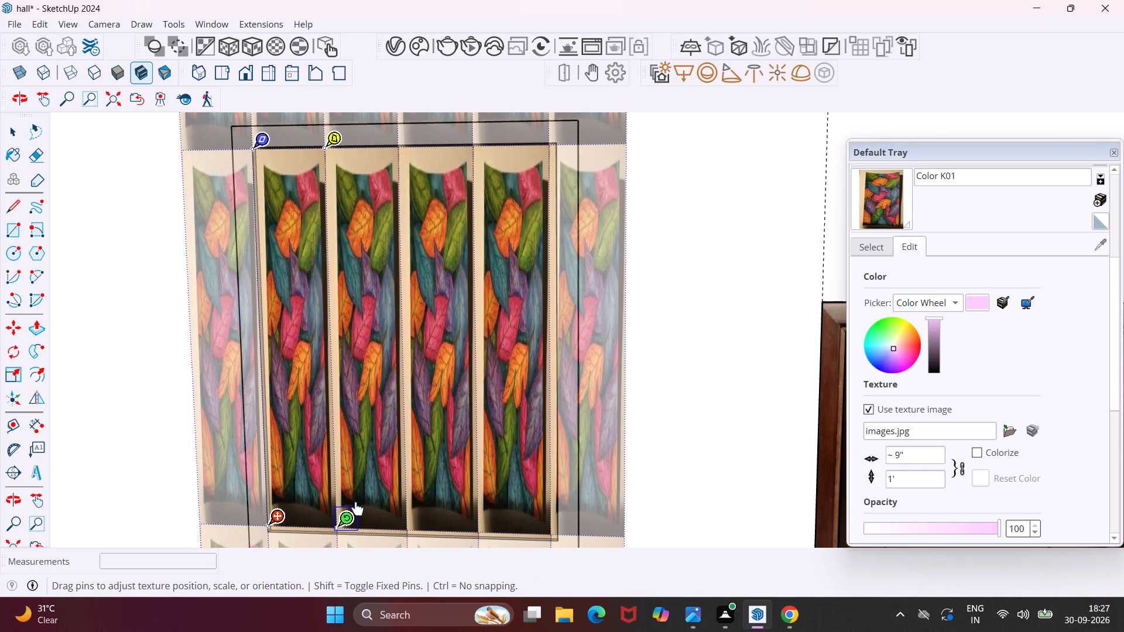
Scale up the leaf texture from its fixed lower-left corner until one image tile spans the width of the panel's inner face.
drag(358, 510, 376, 507)
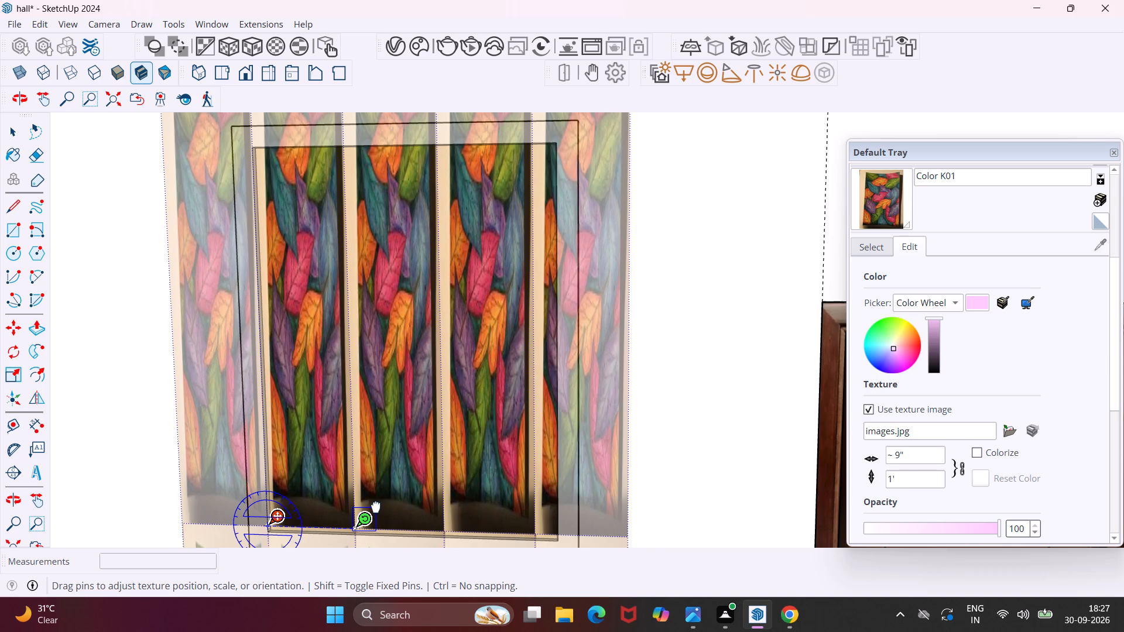
drag(376, 507, 481, 509)
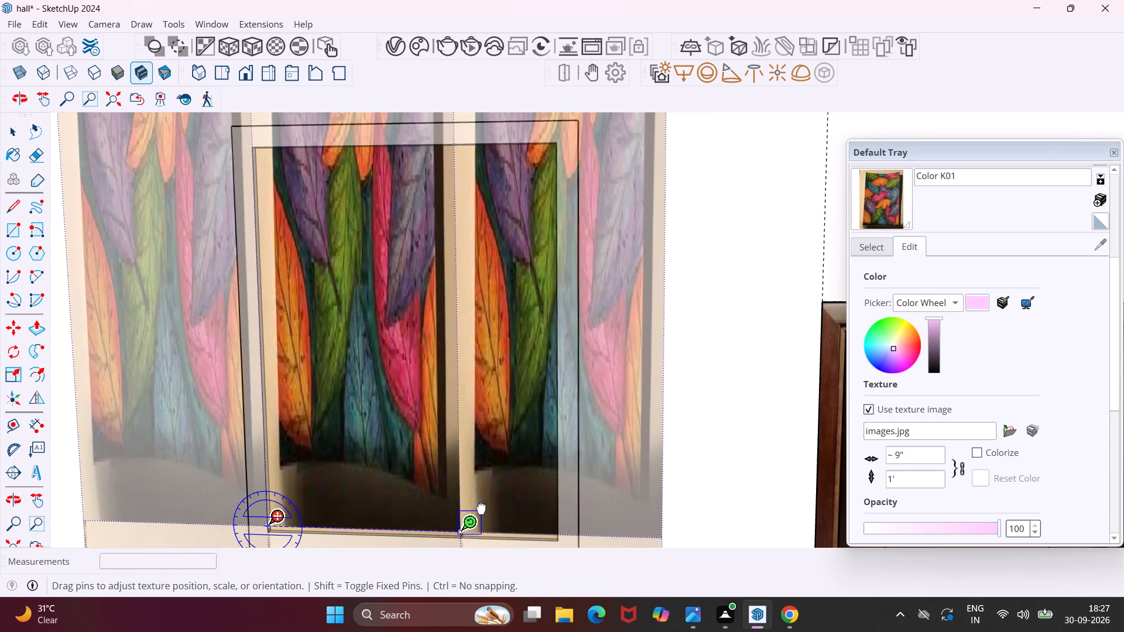
drag(481, 509, 565, 509)
Reduce the leaf texture's height until a single image tile fits the panel's inner face from bottom to top, and finish positioning.
scroll(501, 434, down, 4)
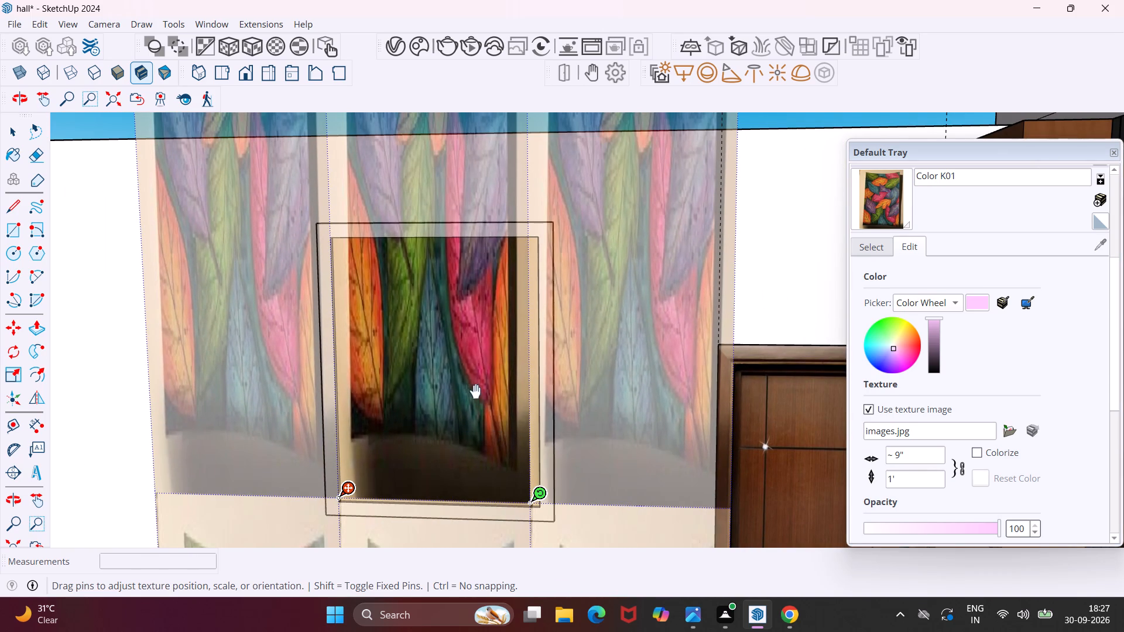
middle_drag(460, 369, 453, 331)
scroll(453, 331, down, 15)
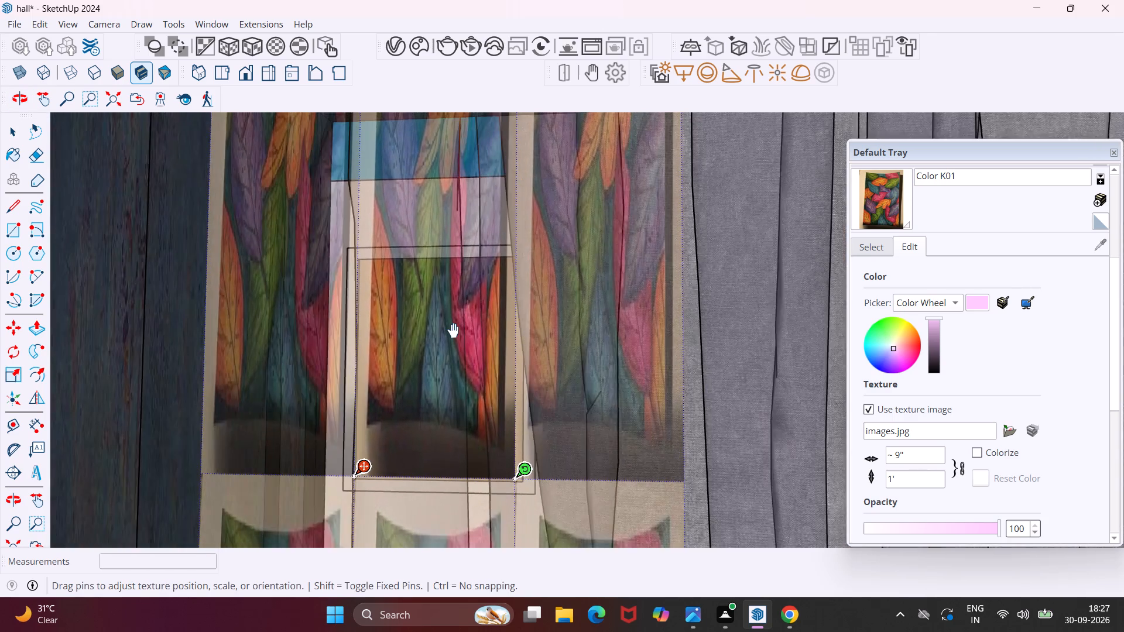
scroll(453, 331, down, 20)
scroll(453, 331, down, 13)
middle_drag(417, 178, 466, 245)
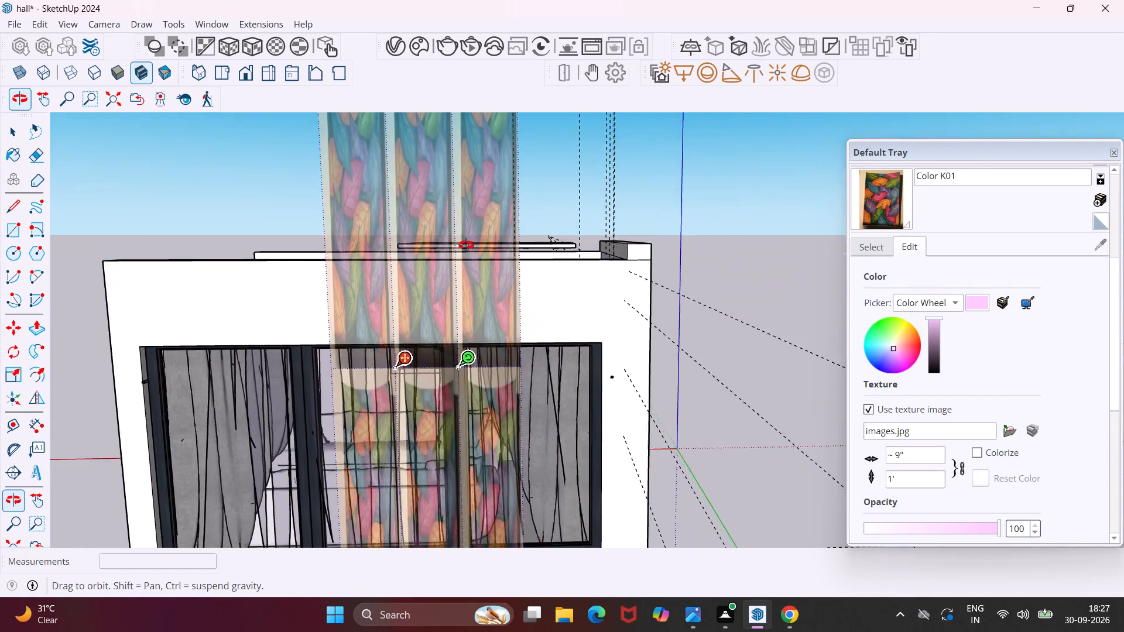
middle_drag(466, 245, 475, 296)
scroll(403, 233, down, 5)
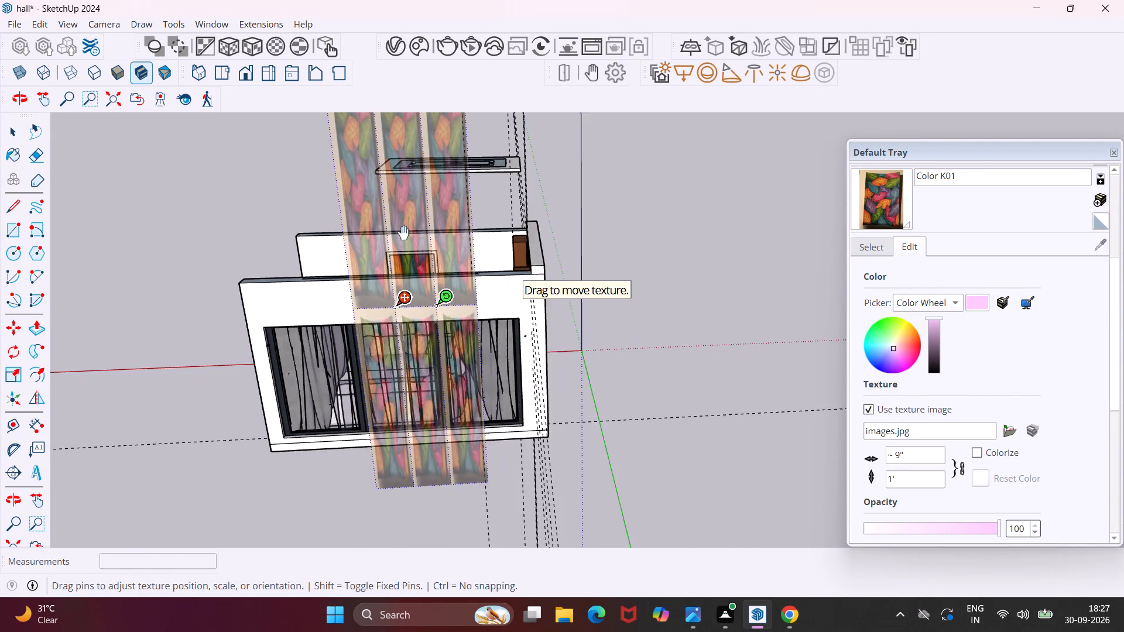
scroll(403, 233, down, 5)
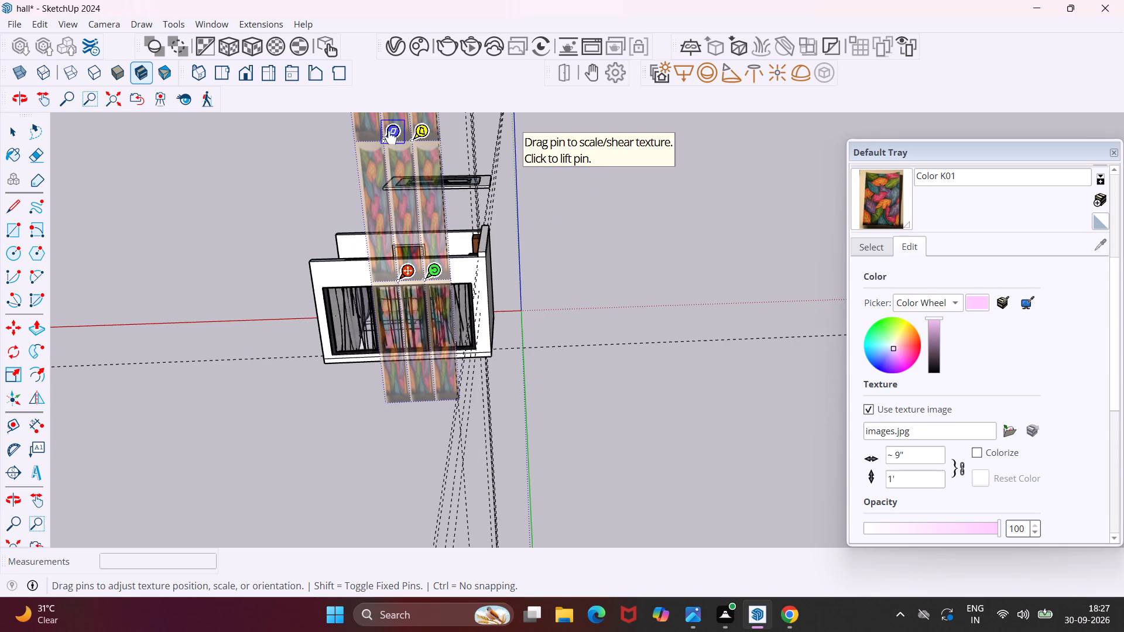
drag(392, 139, 400, 242)
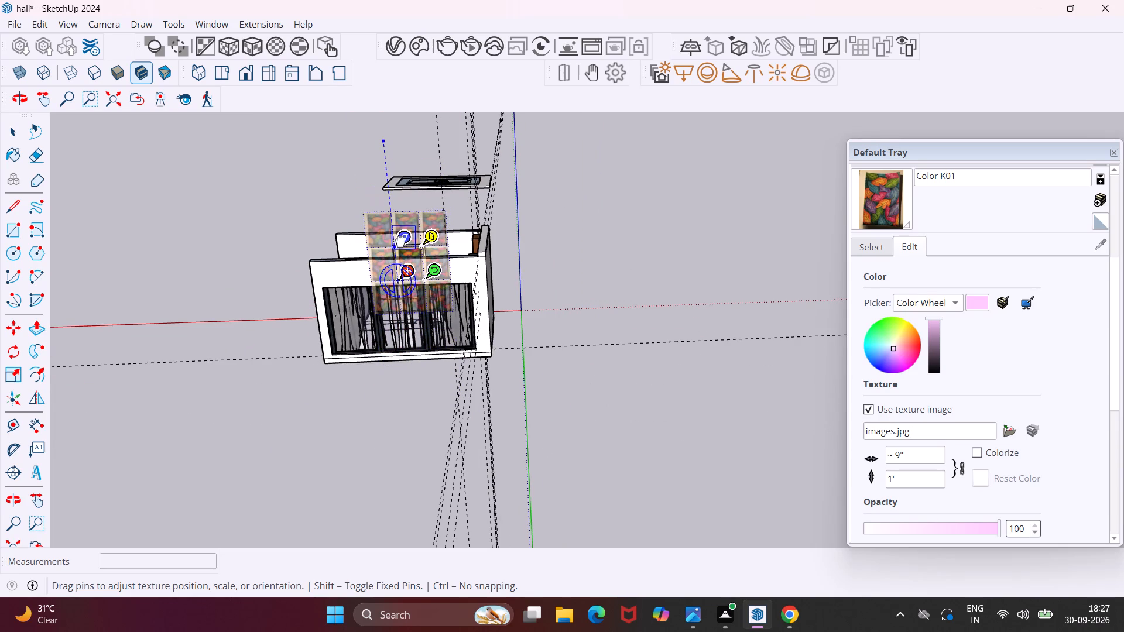
drag(400, 242, 402, 248)
scroll(398, 252, up, 16)
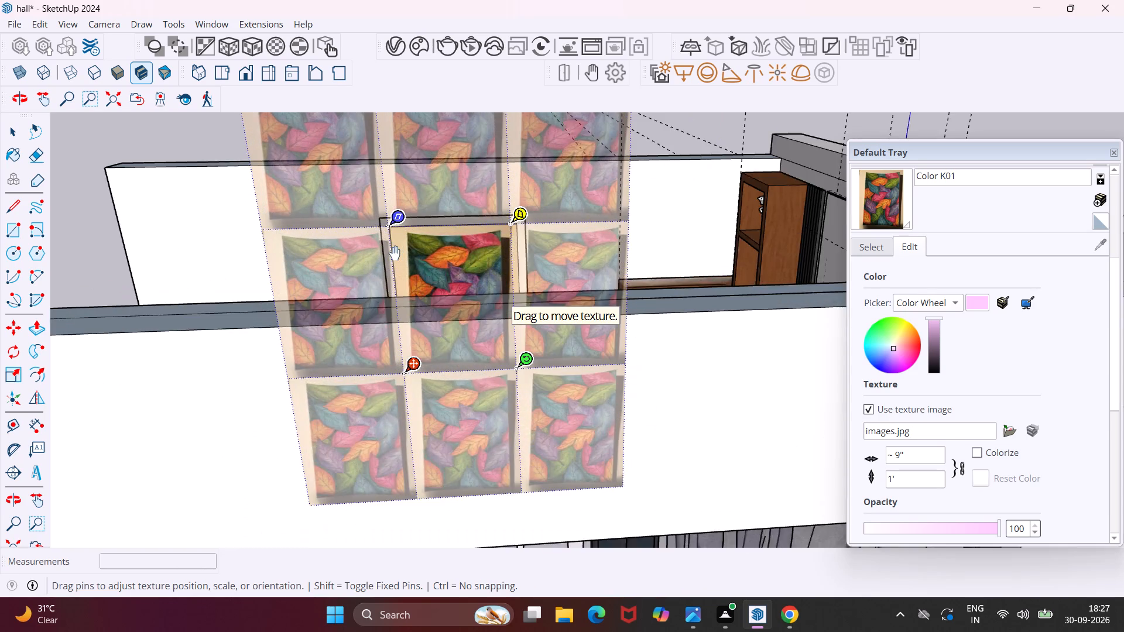
scroll(395, 253, up, 3)
drag(400, 205, 393, 207)
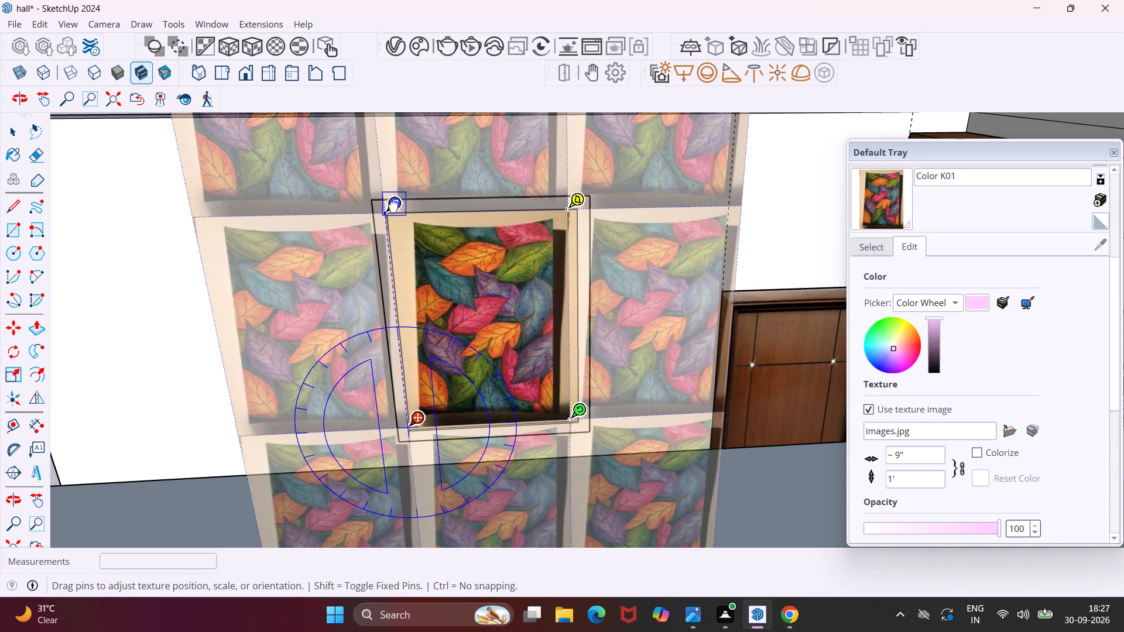
drag(393, 207, 387, 212)
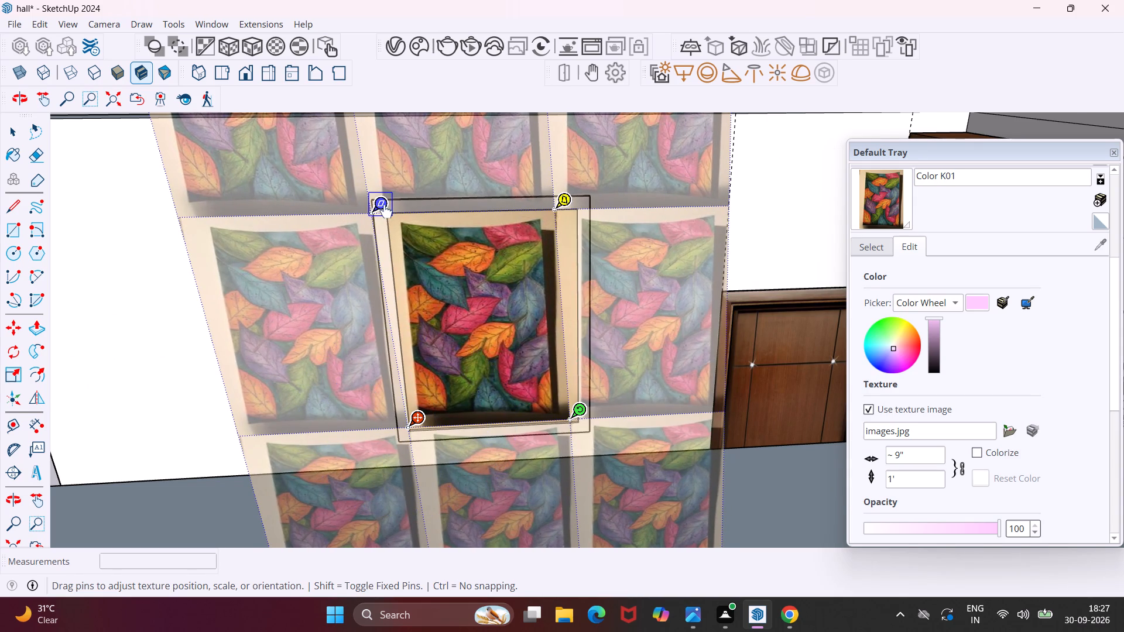
scroll(425, 238, up, 5)
middle_drag(425, 238, 422, 232)
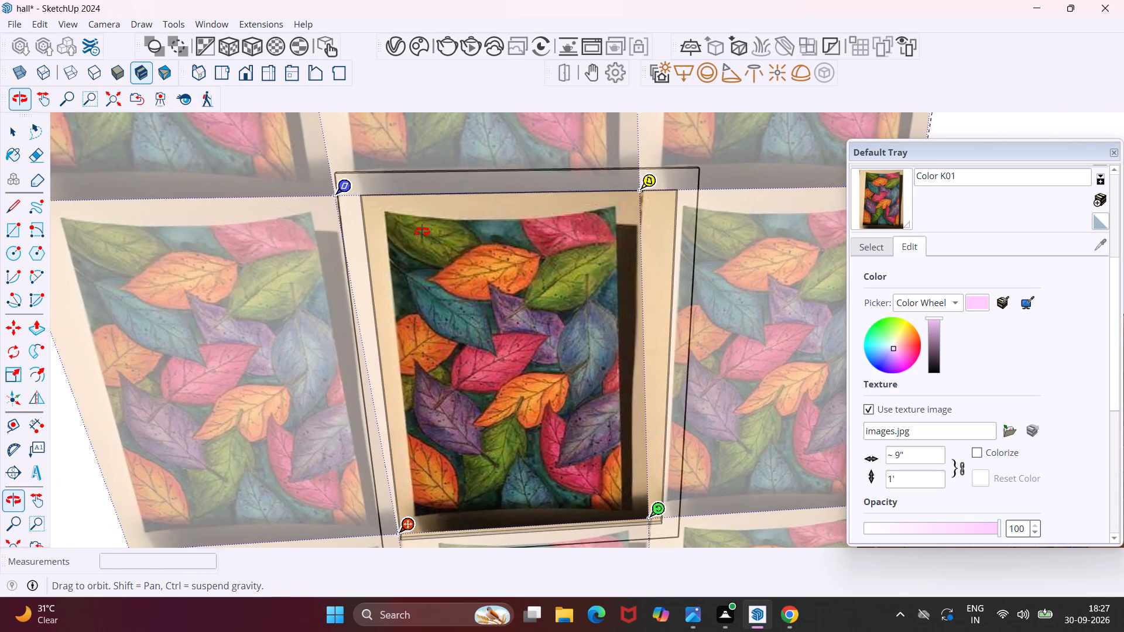
middle_drag(422, 232, 442, 105)
scroll(465, 150, down, 9)
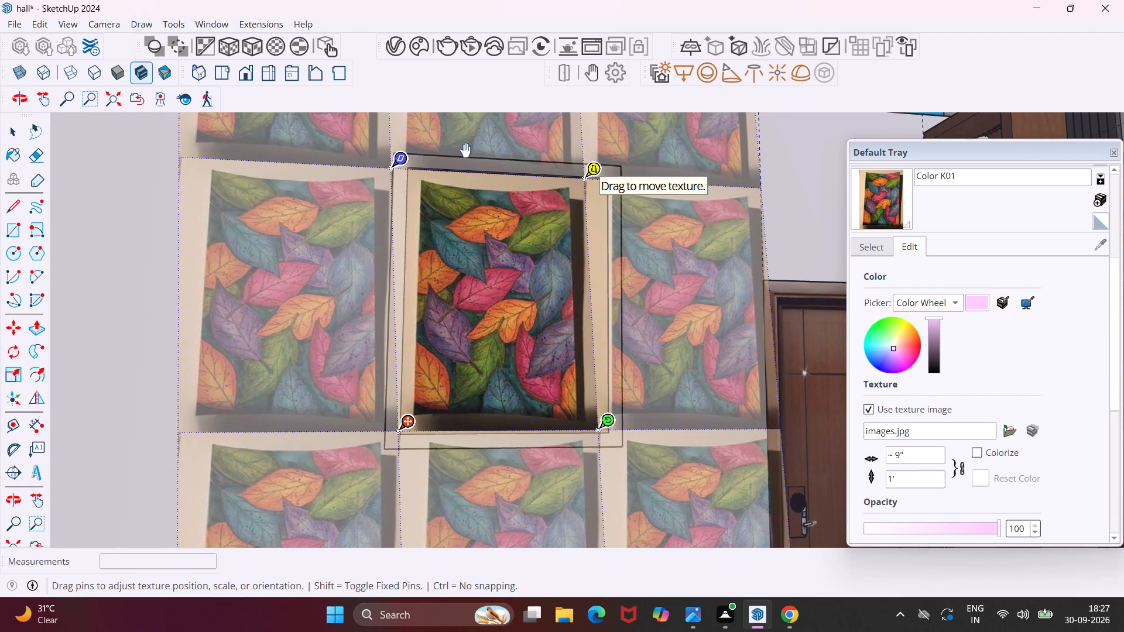
scroll(443, 186, down, 9)
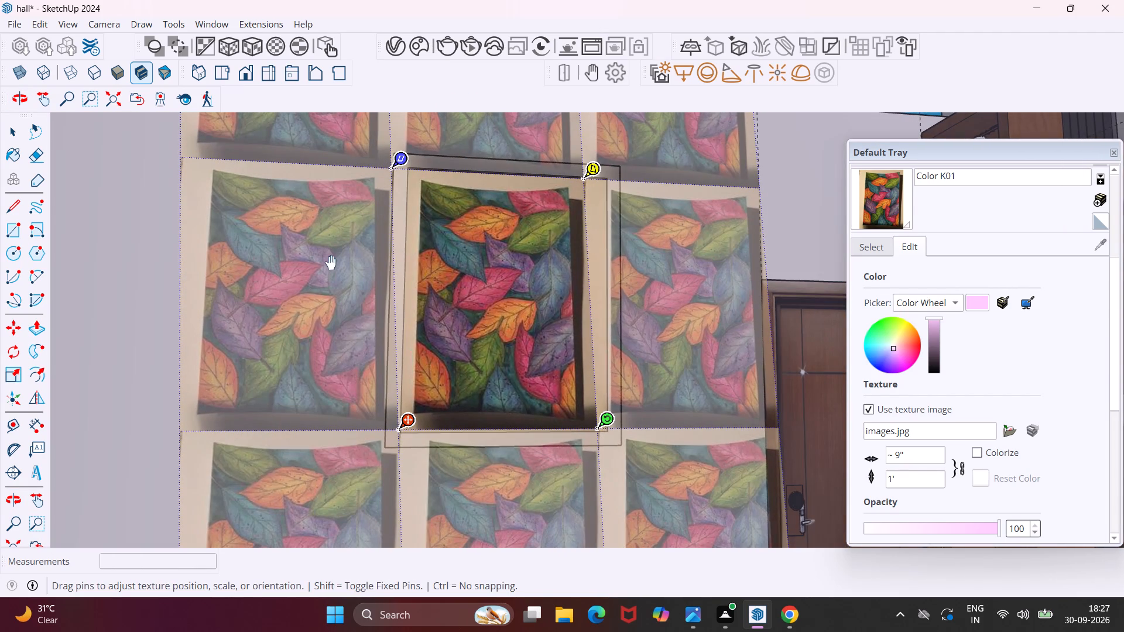
scroll(331, 263, down, 4)
scroll(283, 265, down, 4)
scroll(257, 307, down, 2)
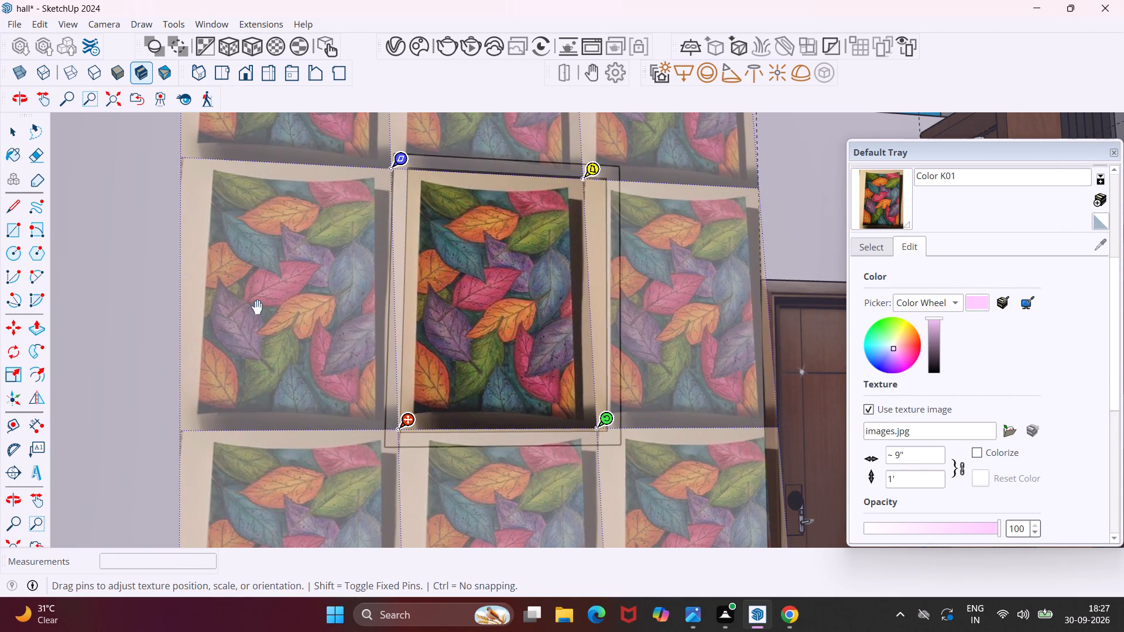
scroll(257, 307, down, 6)
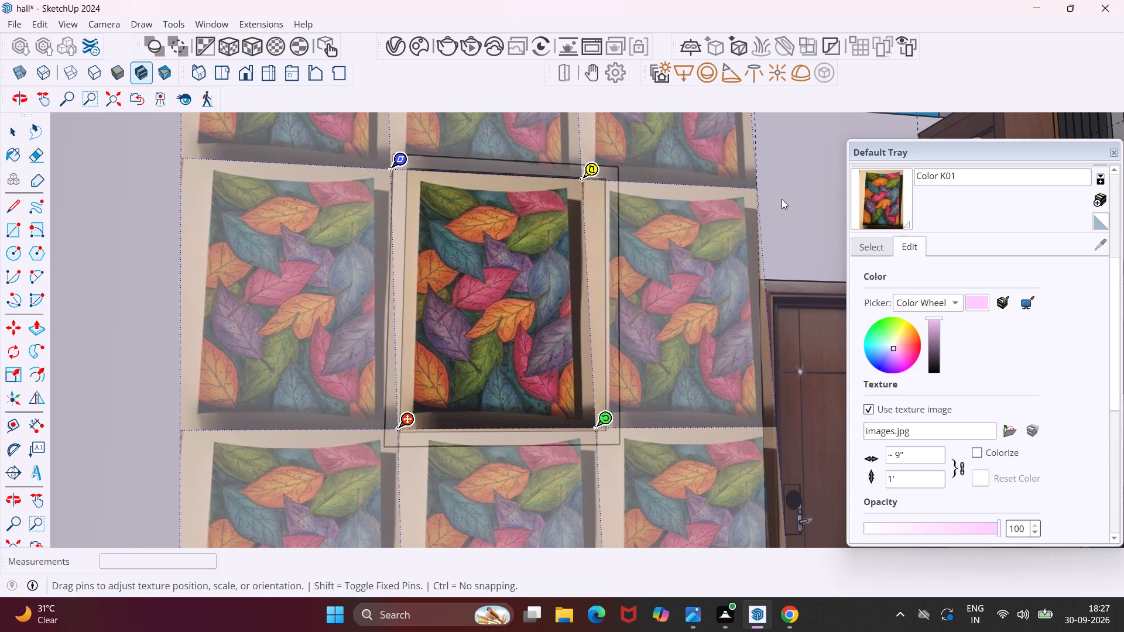
click(783, 199)
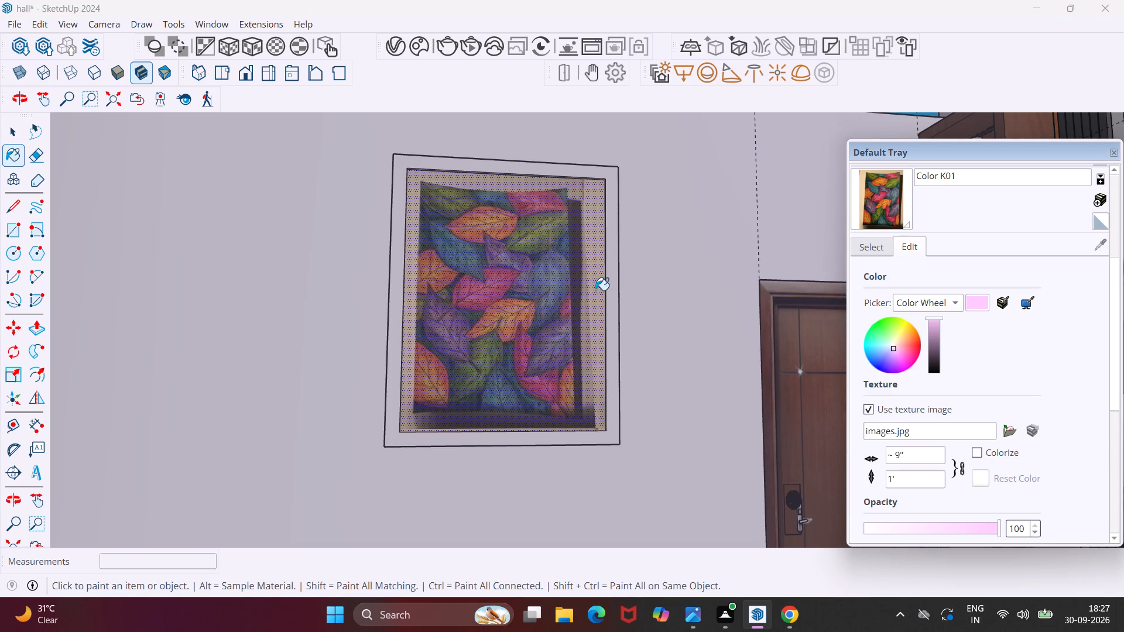
Examine how the fitted leaf picture sits in its frame, from the close front view out to the whole hall.
middle_drag(563, 316, 533, 321)
scroll(477, 304, down, 8)
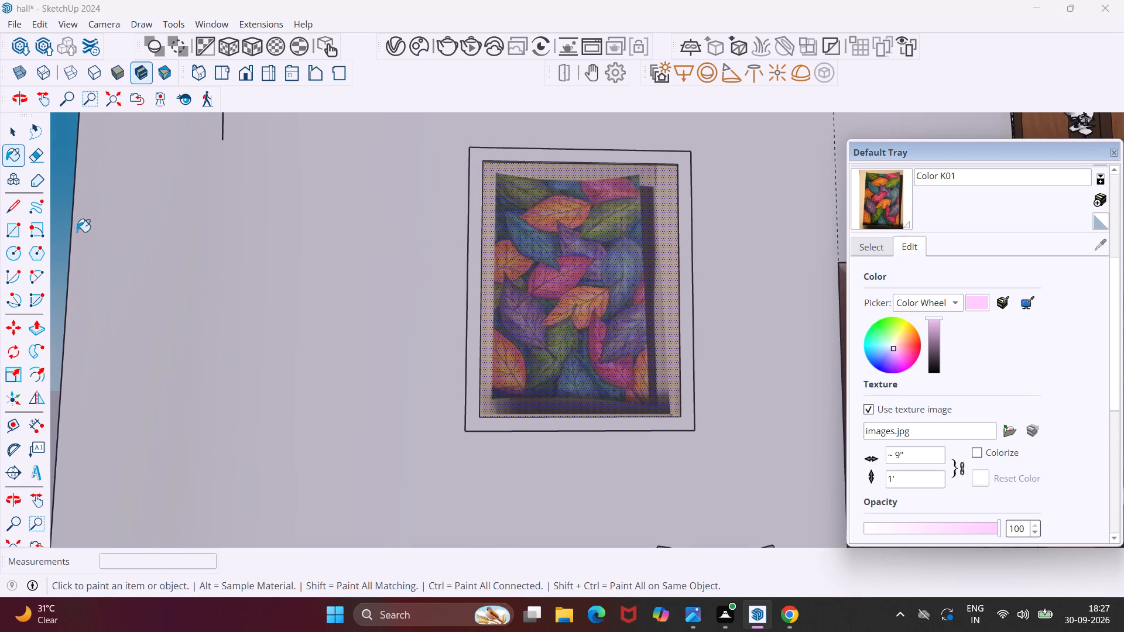
key(Escape)
key(space)
click(70, 227)
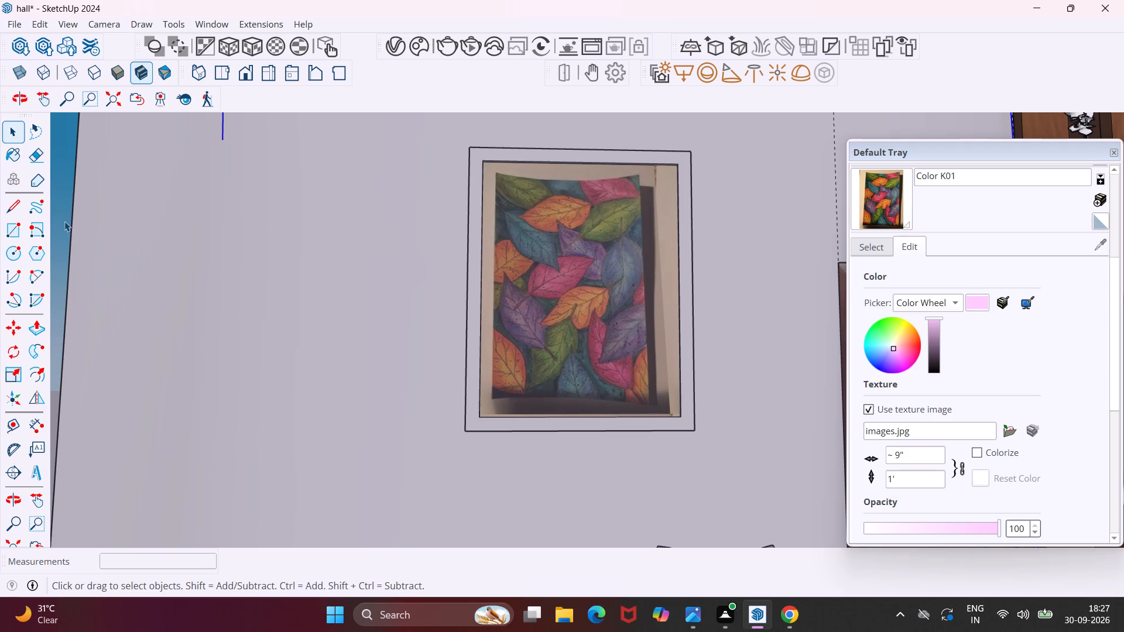
click(61, 217)
middle_drag(700, 351, 721, 365)
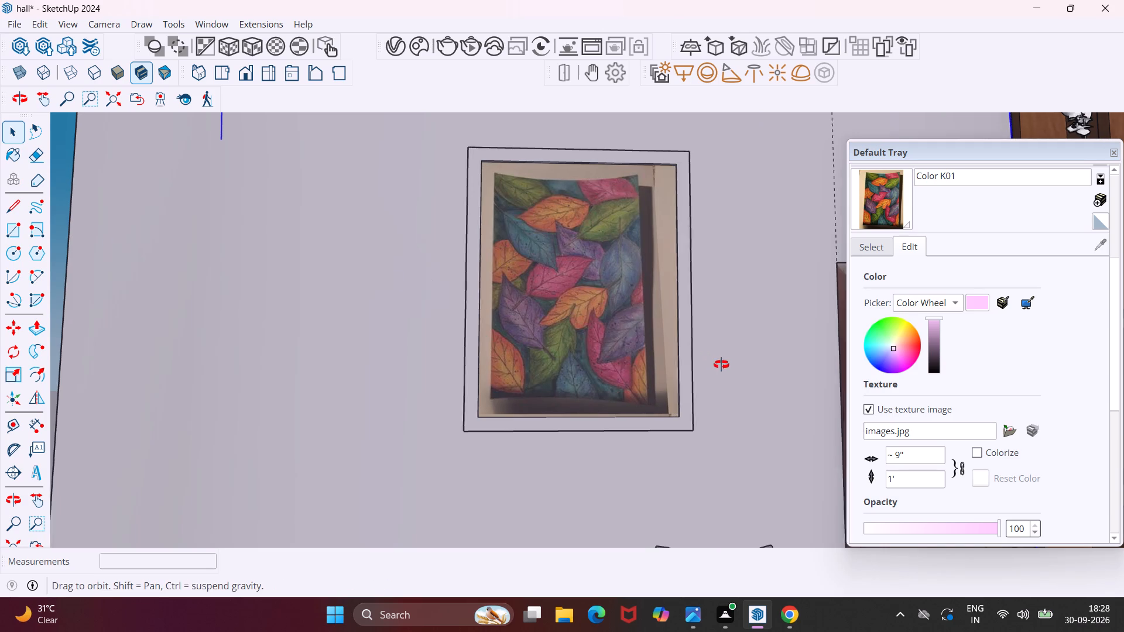
middle_drag(721, 365, 704, 367)
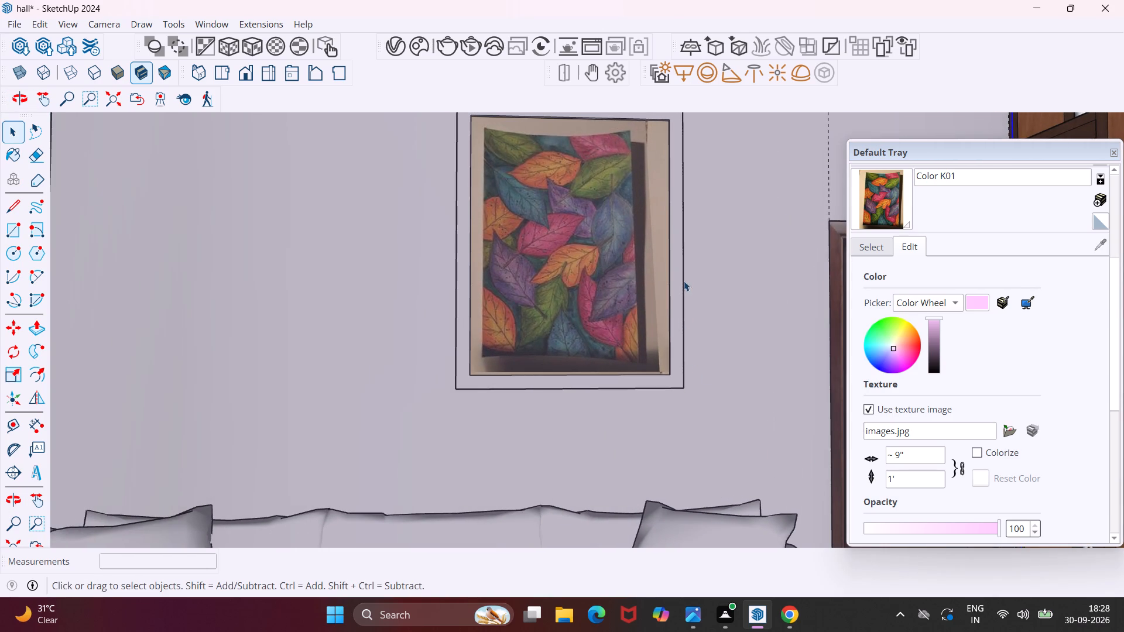
scroll(681, 345, down, 4)
scroll(680, 345, down, 20)
scroll(680, 345, down, 13)
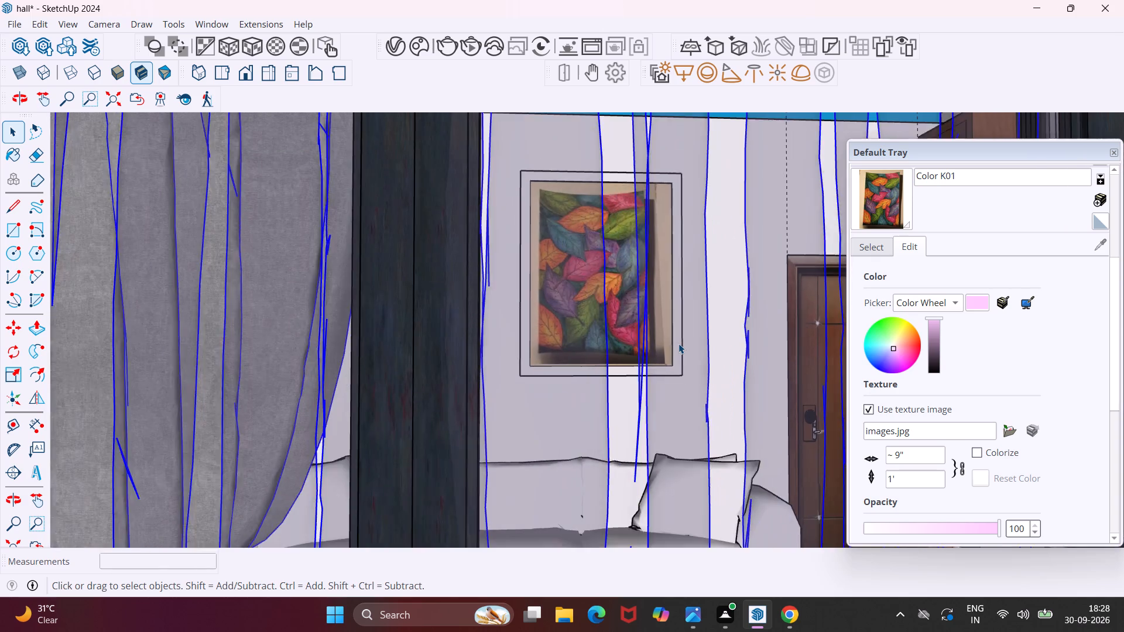
scroll(678, 344, down, 19)
click(441, 384)
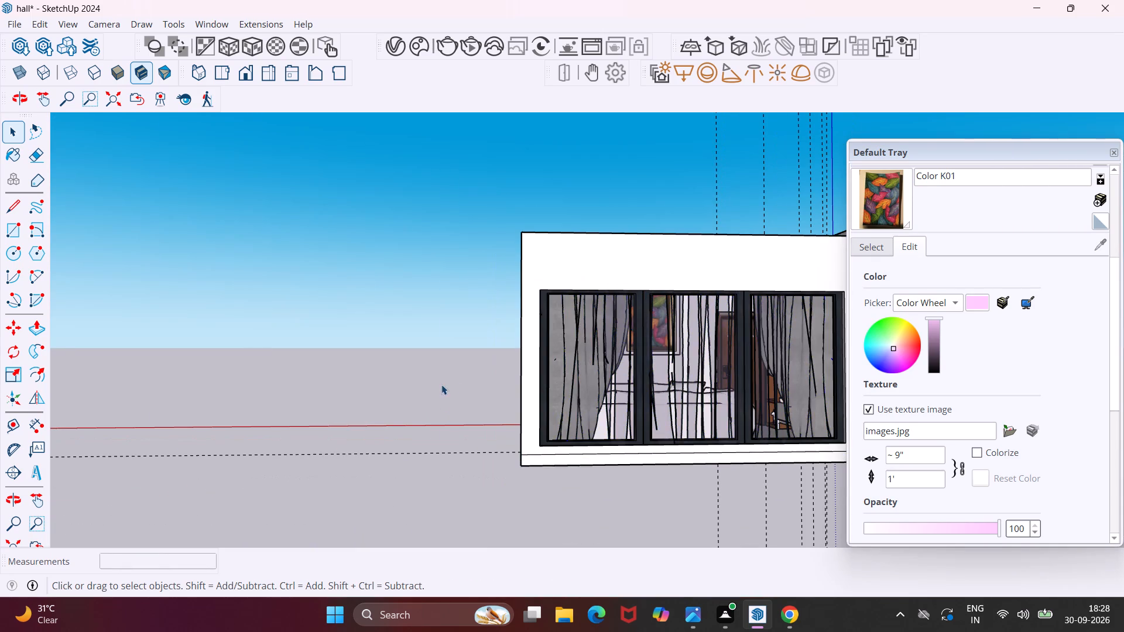
Reposition the leaf texture on the framed panel's inner face, shearing it so the image's upper-left corner meets the face's upper-left corner.
middle_drag(489, 327, 498, 495)
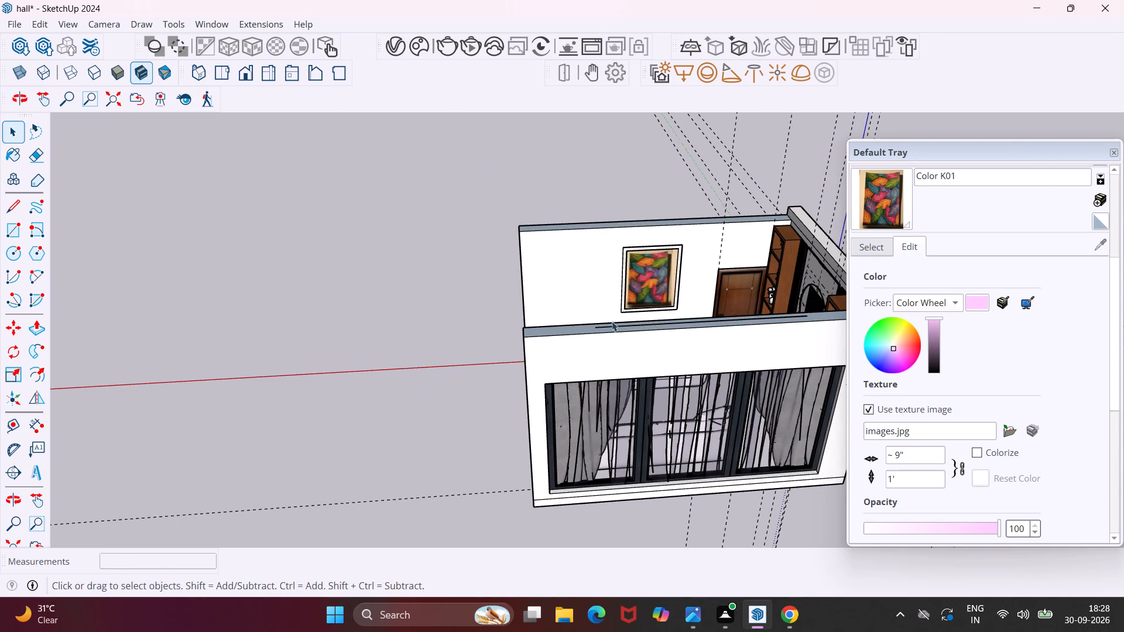
scroll(670, 263, up, 4)
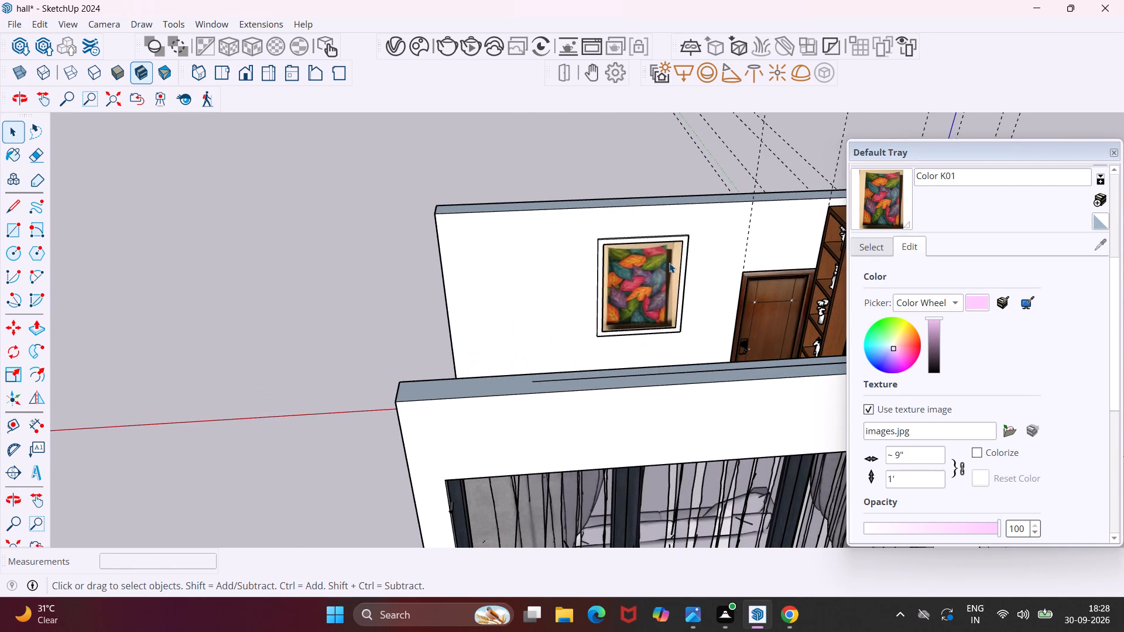
scroll(676, 259, up, 10)
click(668, 250)
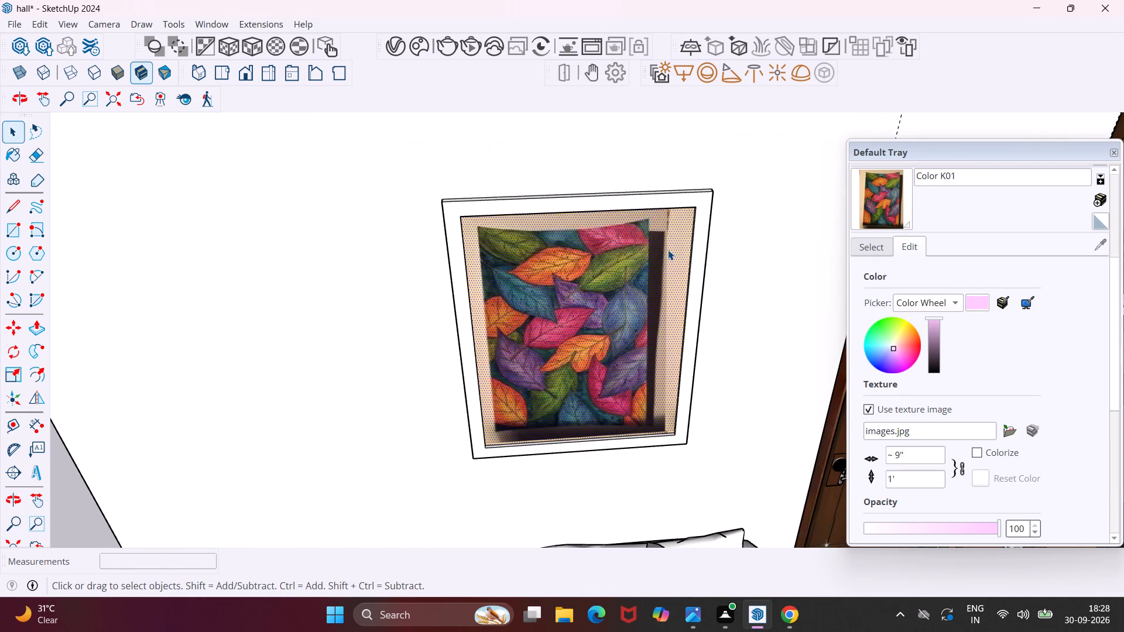
right_click(668, 250)
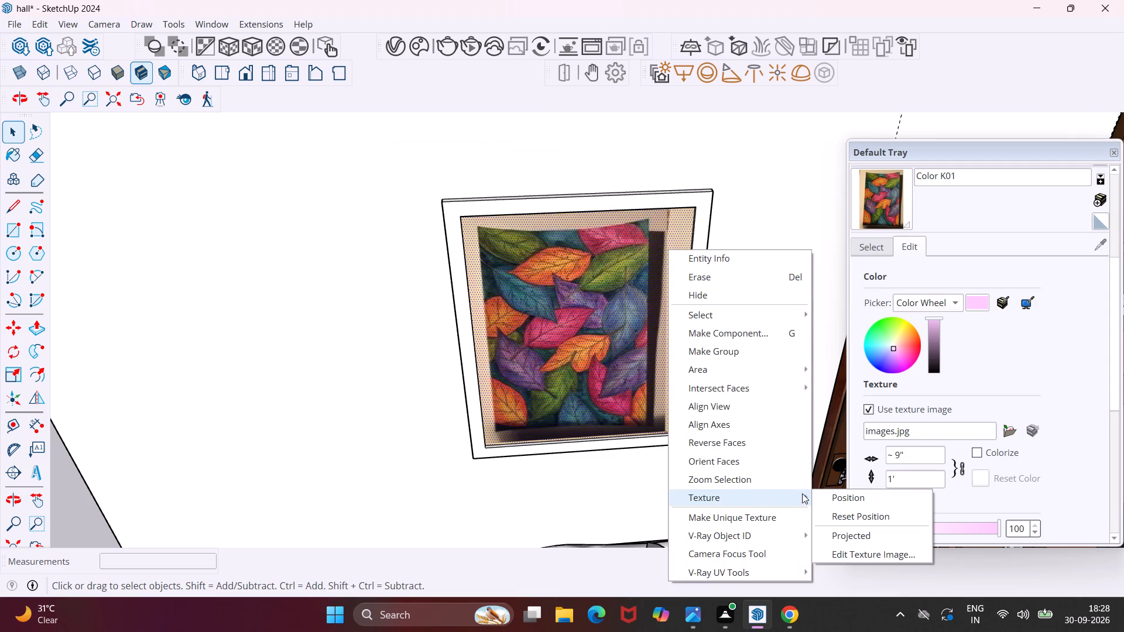
click(826, 492)
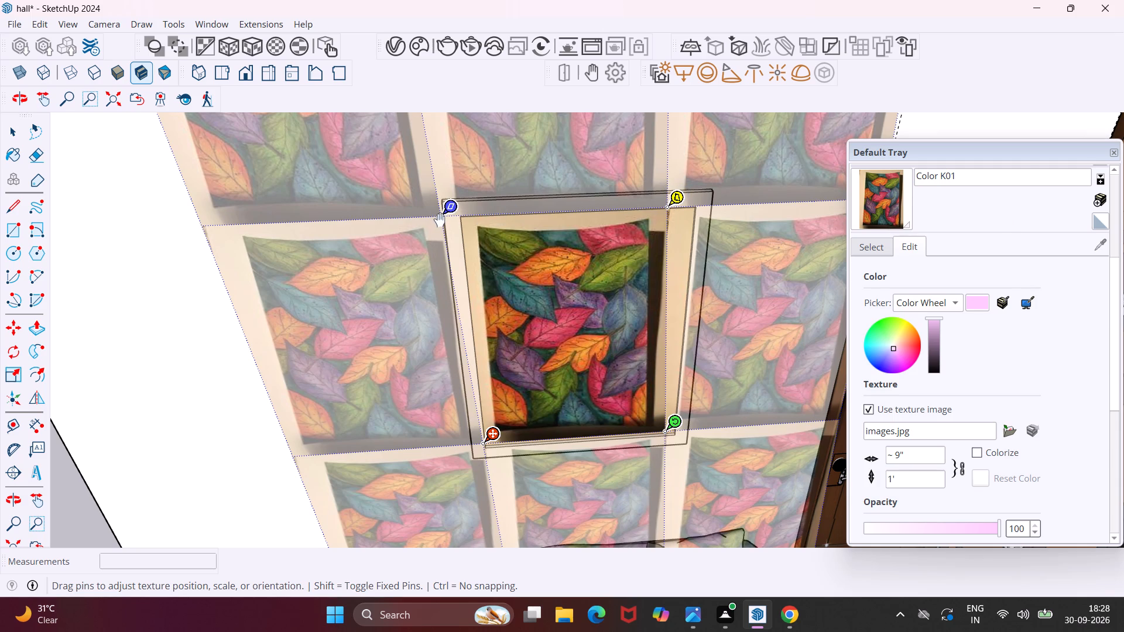
drag(447, 211, 458, 207)
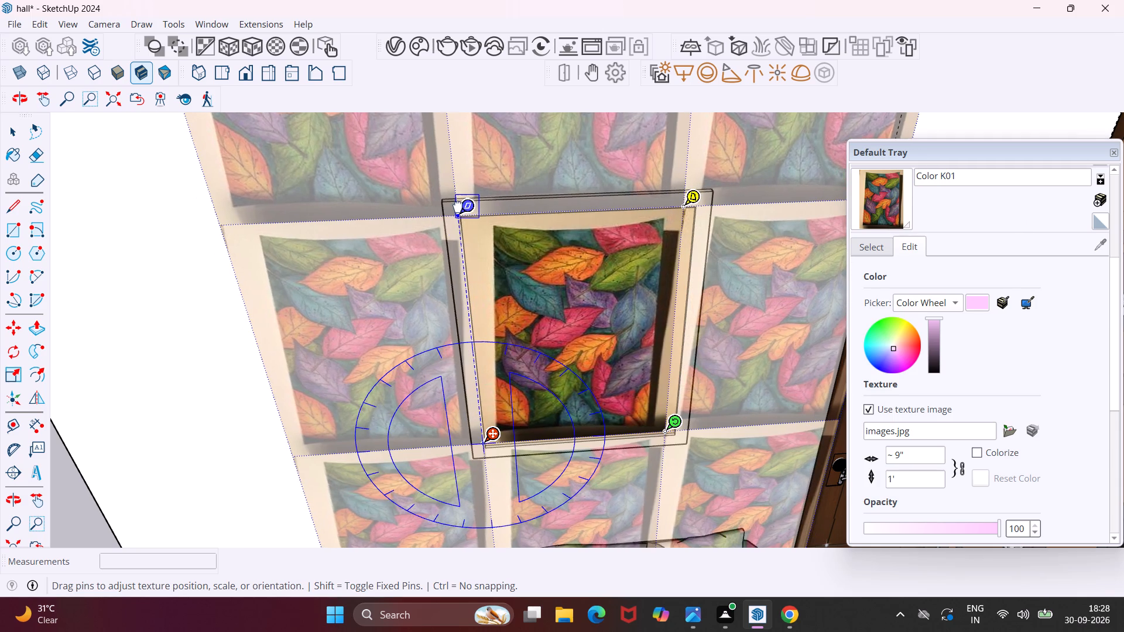
drag(458, 207, 461, 206)
drag(461, 206, 464, 205)
drag(464, 205, 467, 203)
drag(467, 203, 471, 203)
scroll(468, 220, up, 2)
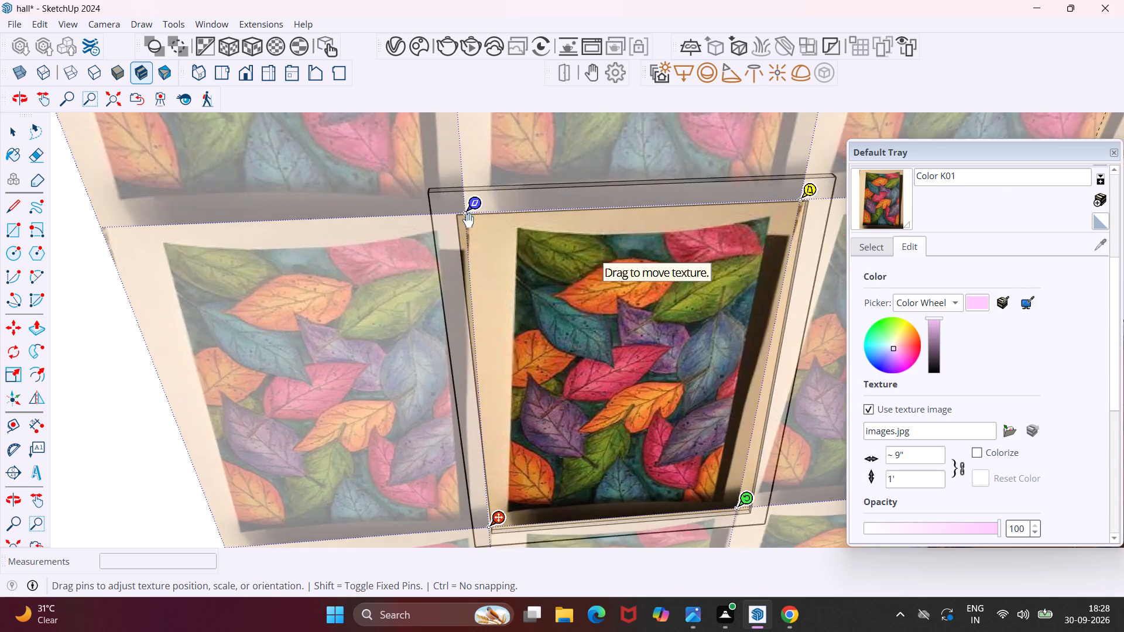
scroll(468, 221, up, 12)
drag(470, 197, 464, 198)
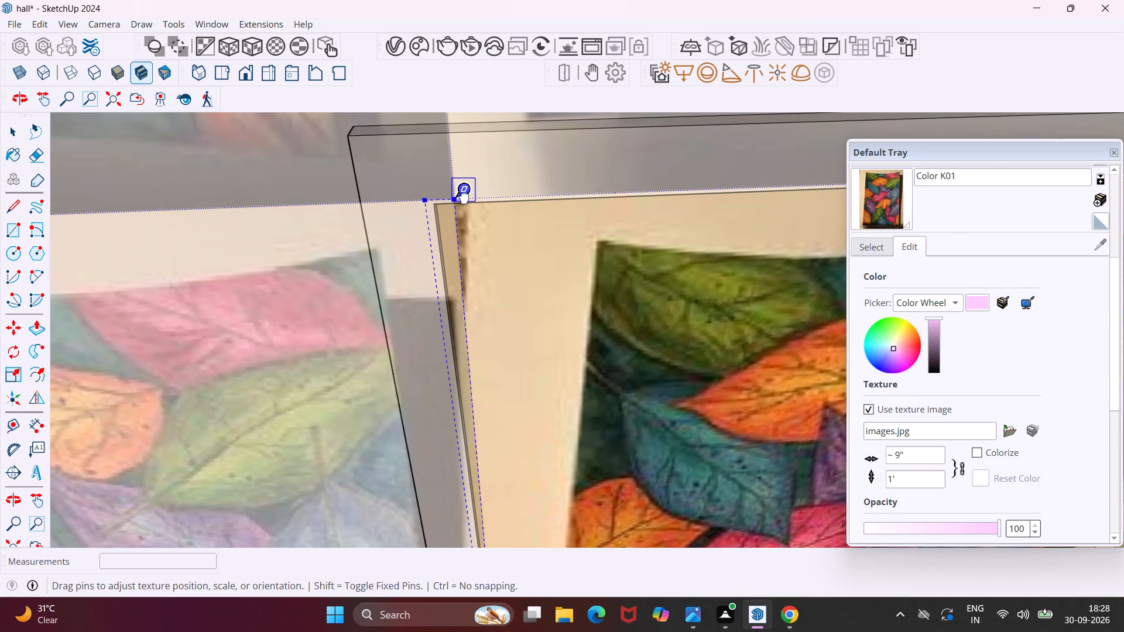
drag(464, 198, 445, 204)
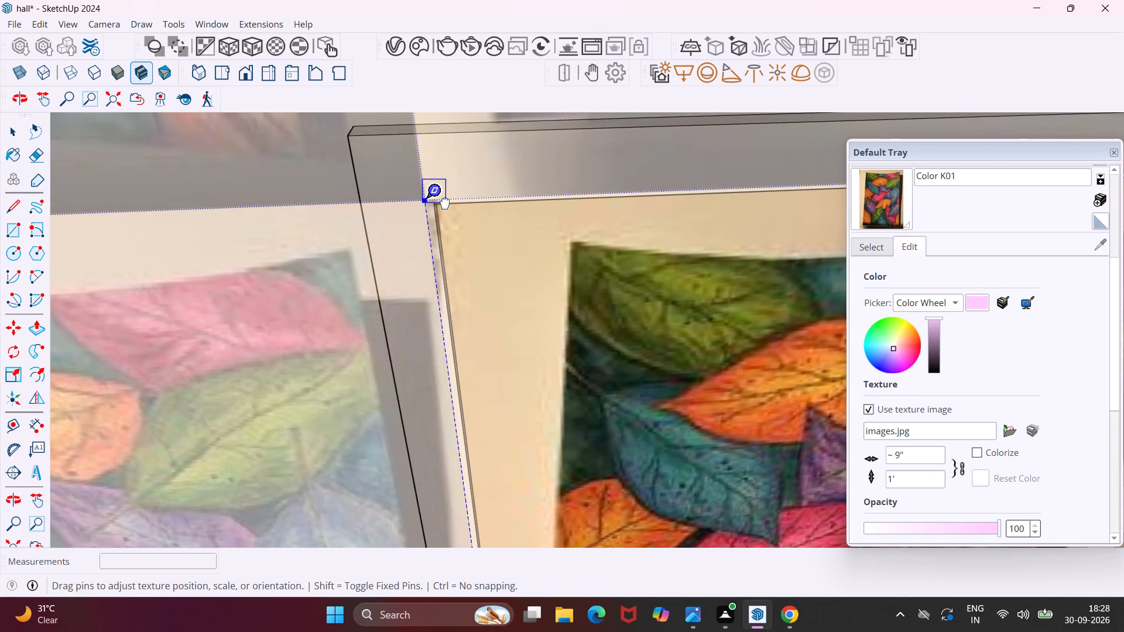
drag(445, 204, 446, 204)
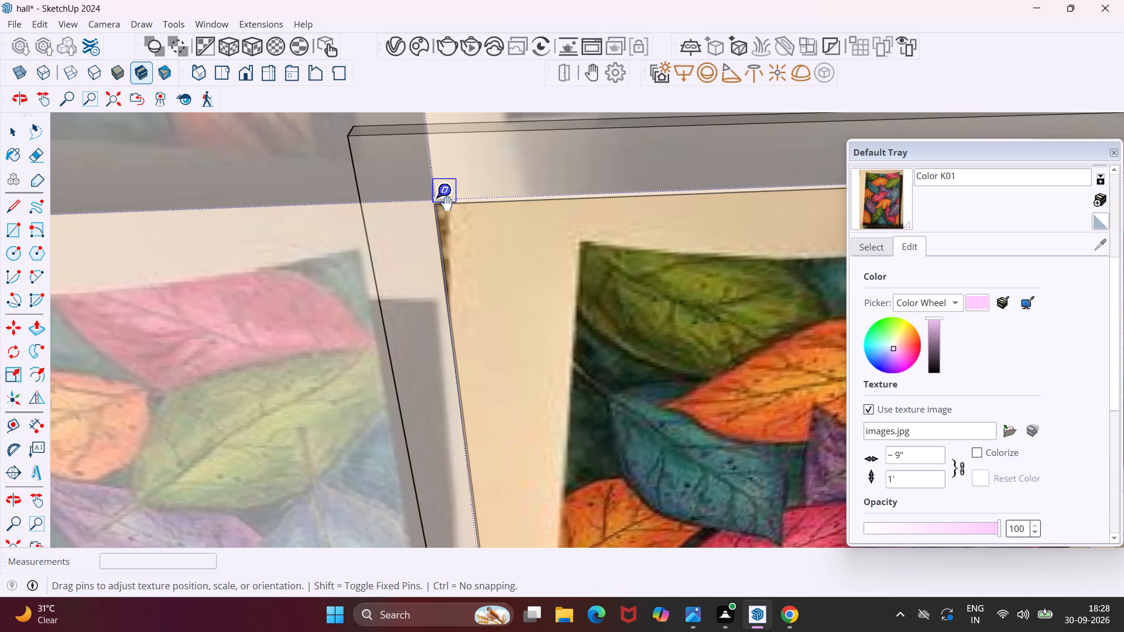
Shear the leaf texture outward, enlarge it slightly from its fixed lower-left corner, and lower its top edge towards the inner face's upper edge.
scroll(438, 195, down, 12)
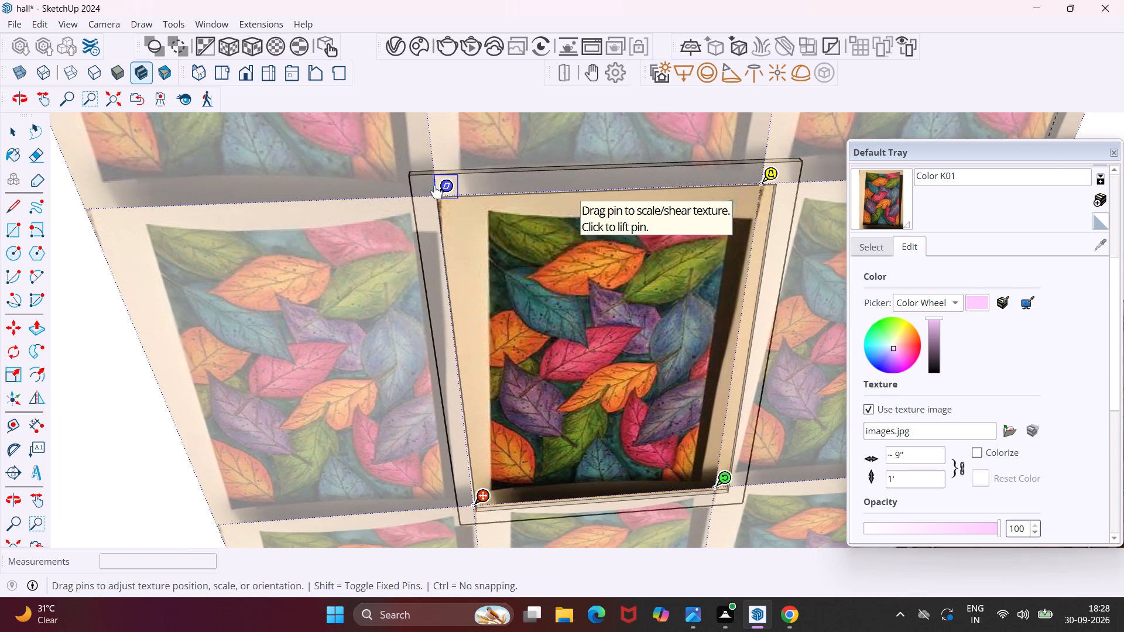
drag(446, 186, 444, 186)
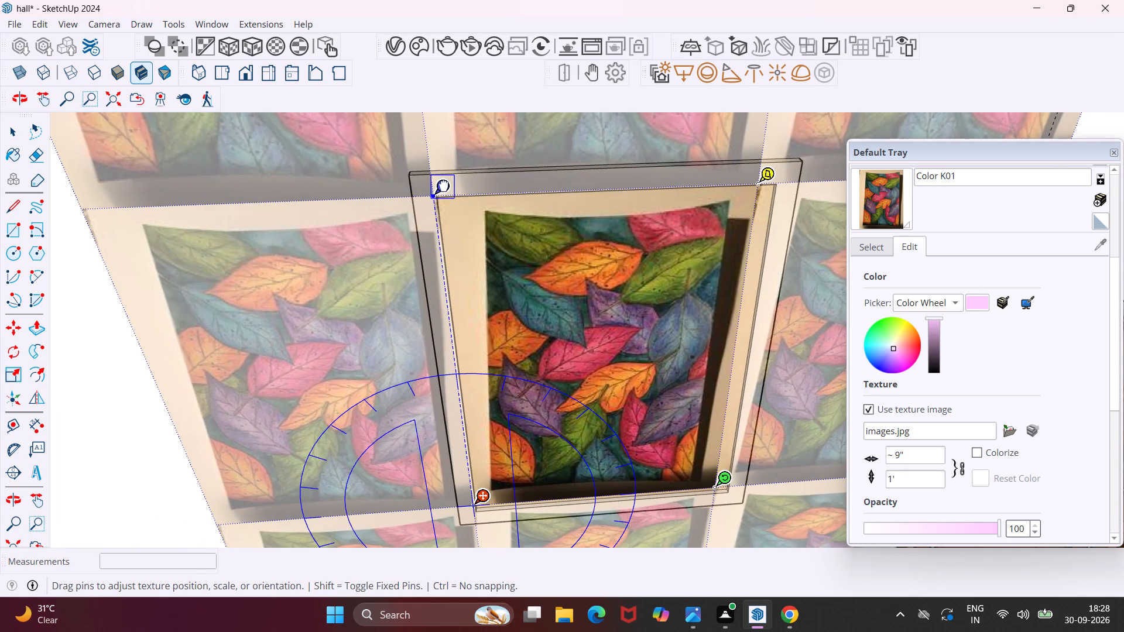
drag(444, 186, 430, 192)
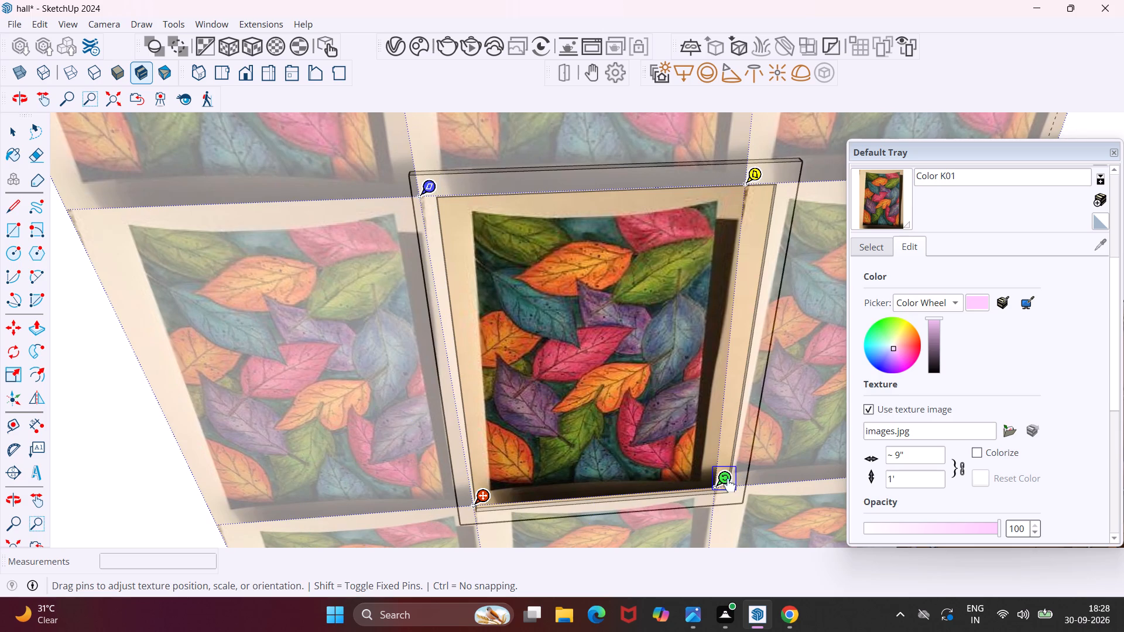
drag(730, 486, 735, 486)
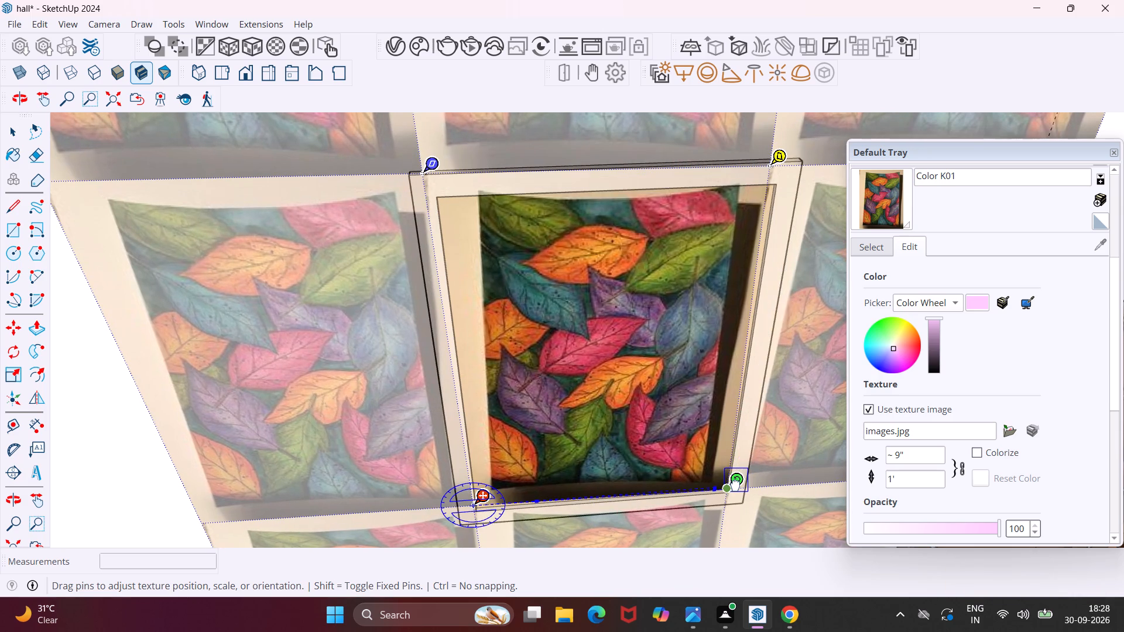
drag(735, 486, 738, 486)
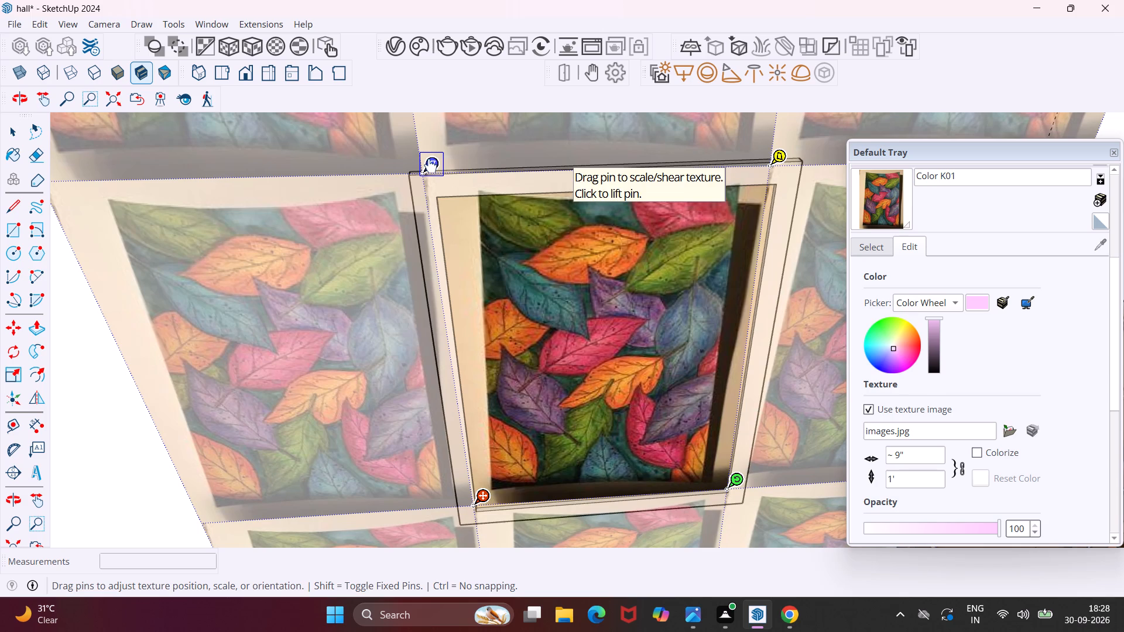
drag(431, 167, 432, 183)
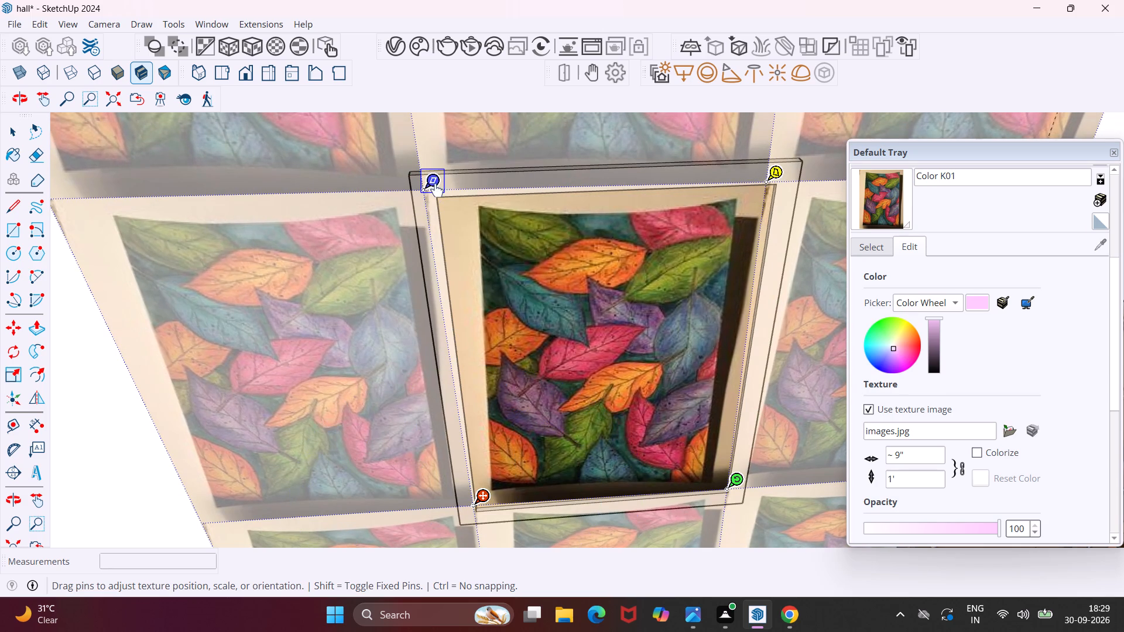
Distort the leaf texture so its upper-right corner meets the inner face's upper-right corner, and finish positioning.
middle_drag(438, 191, 410, 126)
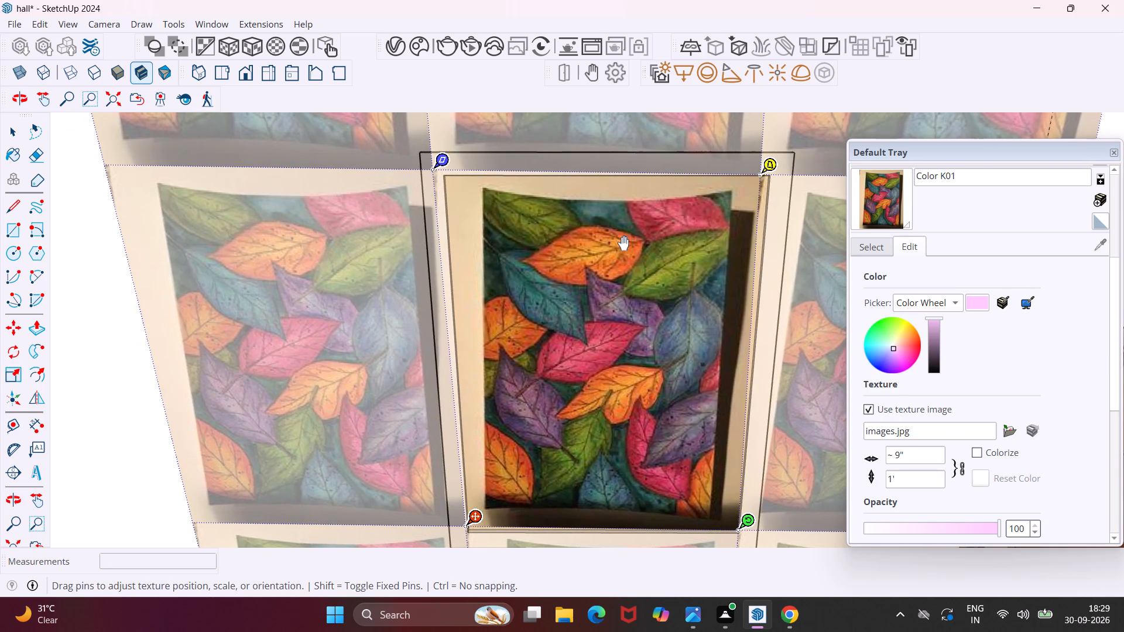
drag(765, 173, 770, 171)
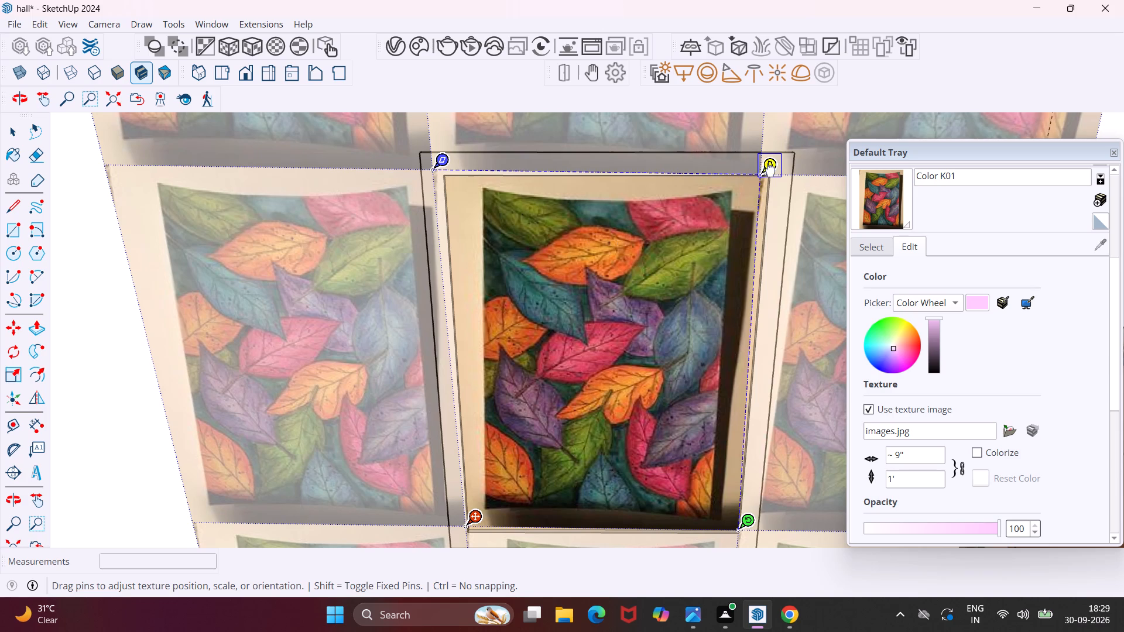
drag(770, 171, 752, 176)
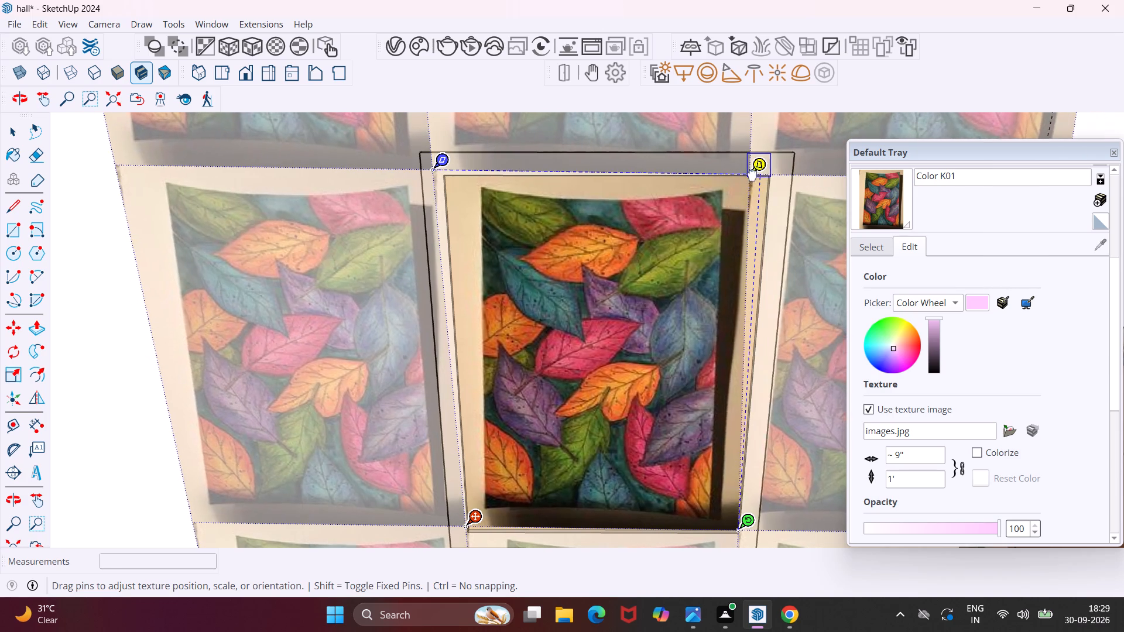
drag(752, 176, 729, 179)
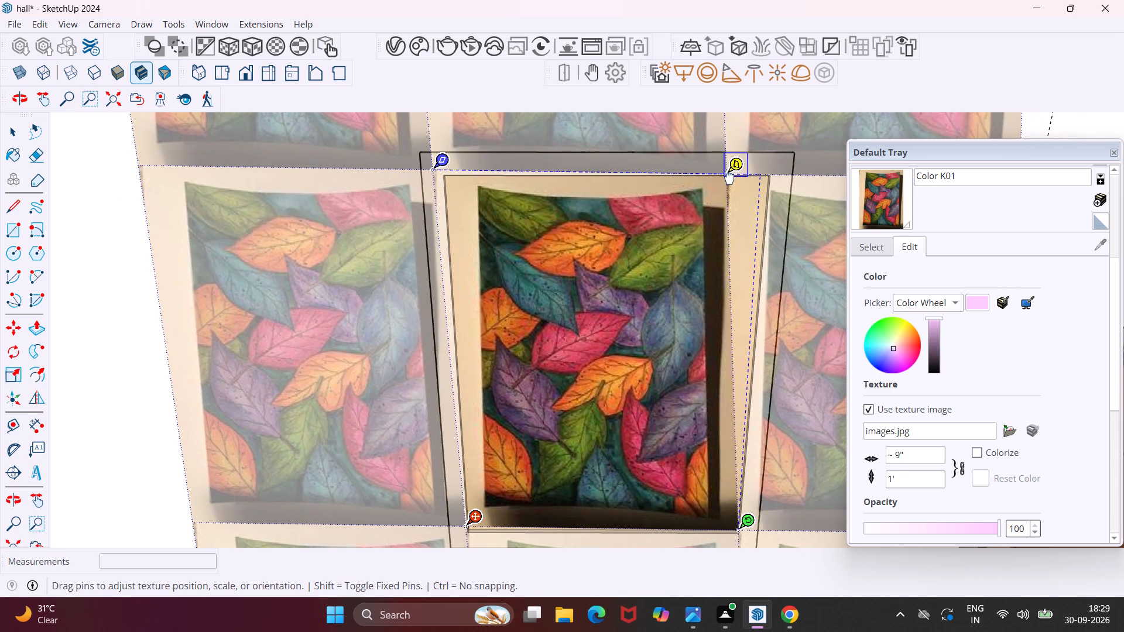
drag(729, 179, 738, 179)
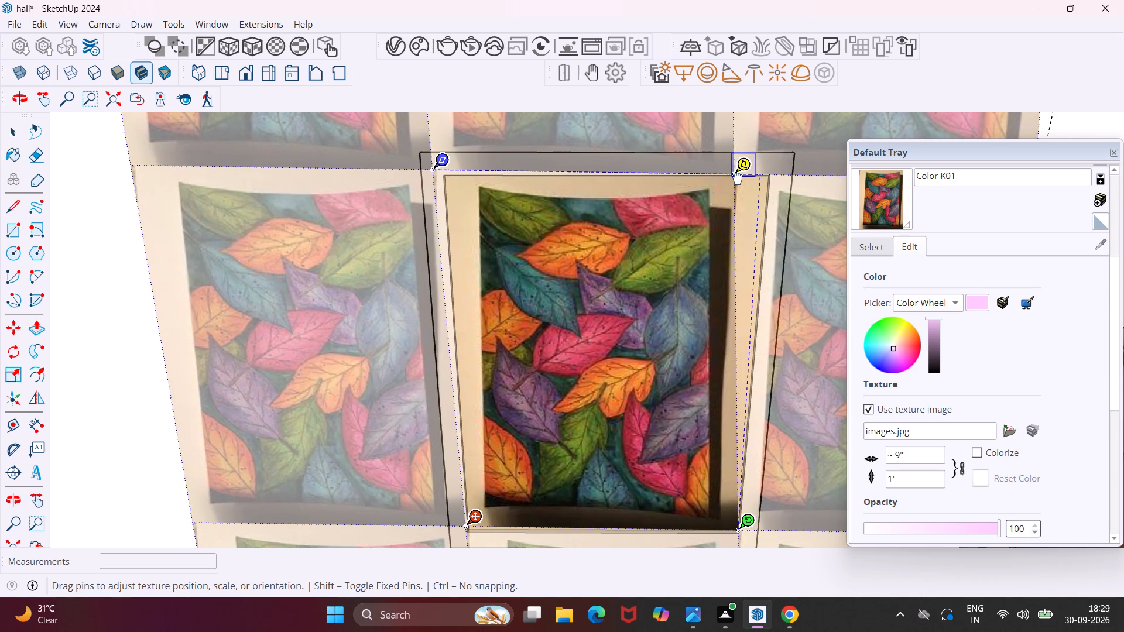
drag(738, 179, 734, 179)
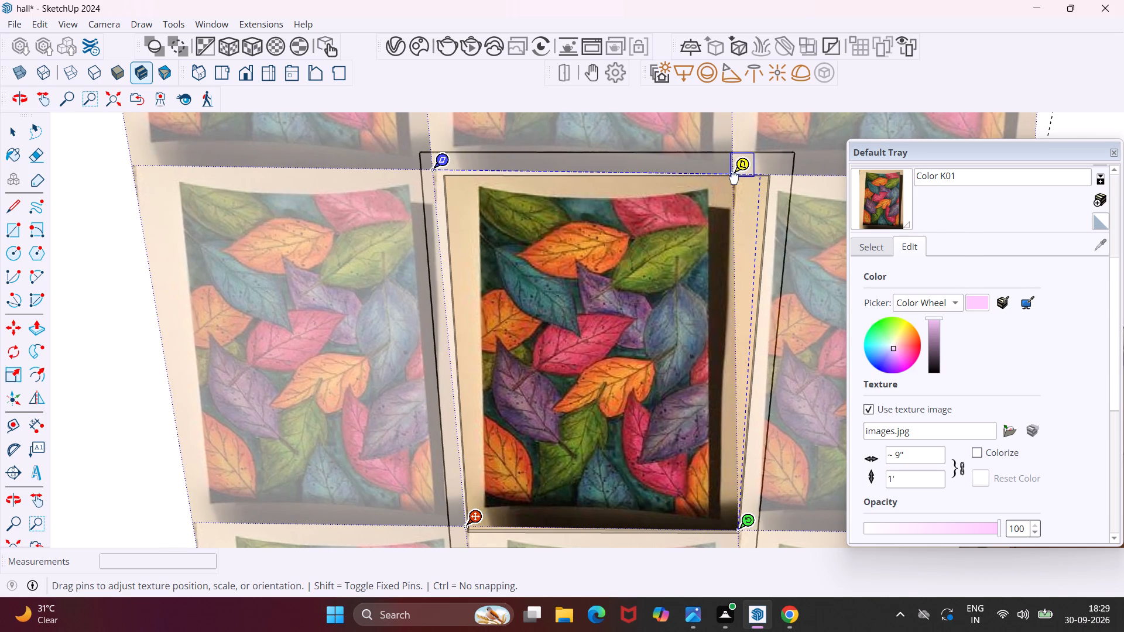
drag(734, 179, 733, 188)
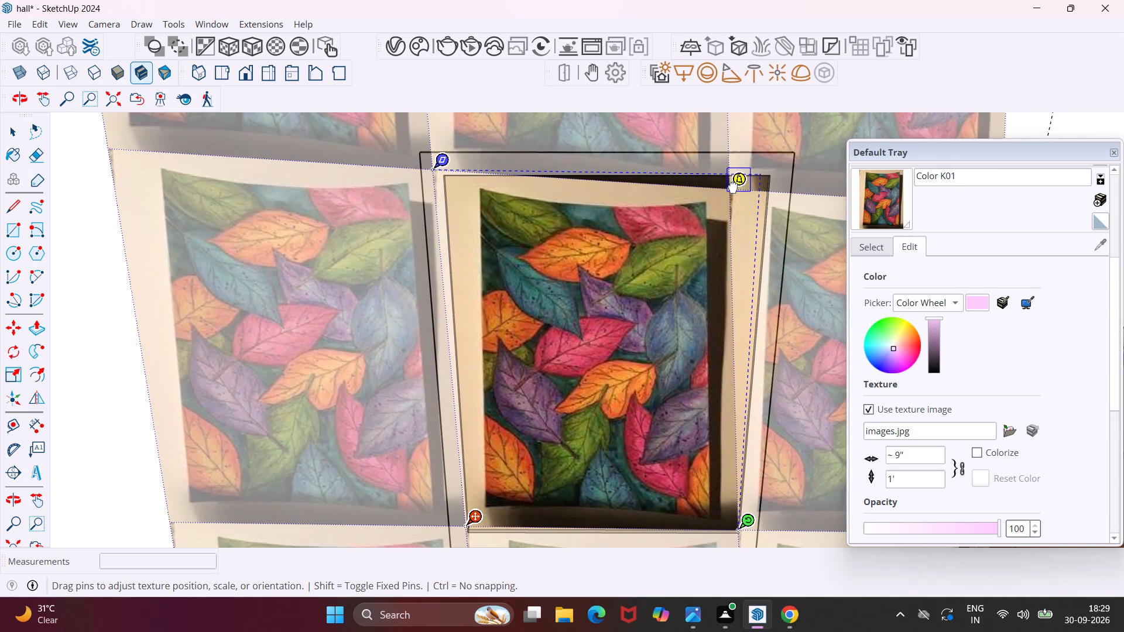
drag(733, 188, 770, 188)
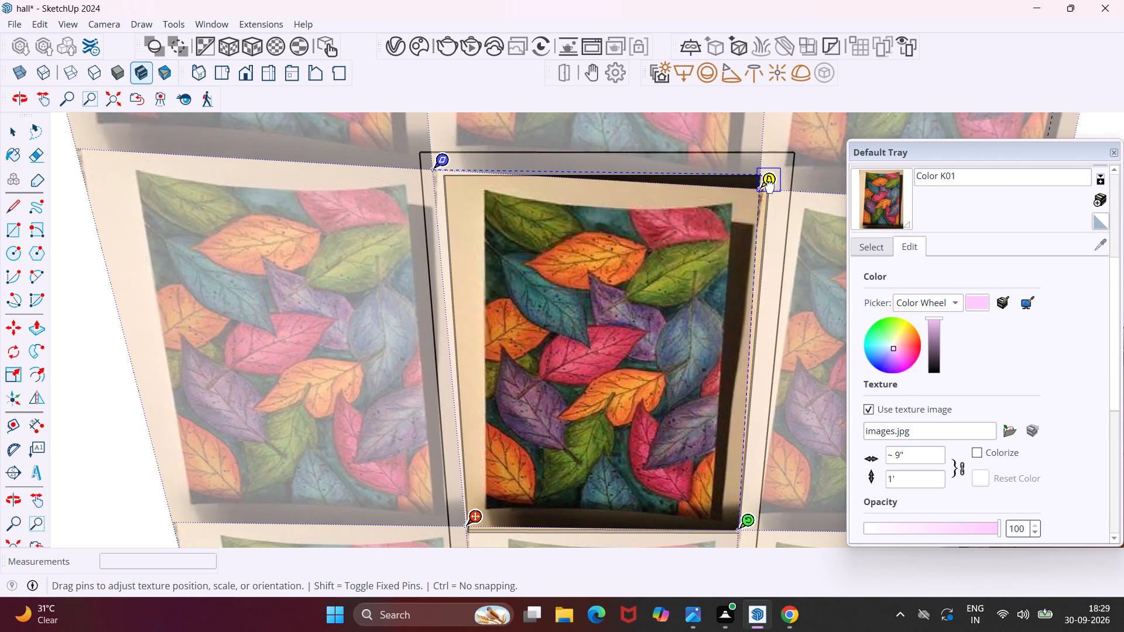
drag(770, 188, 774, 167)
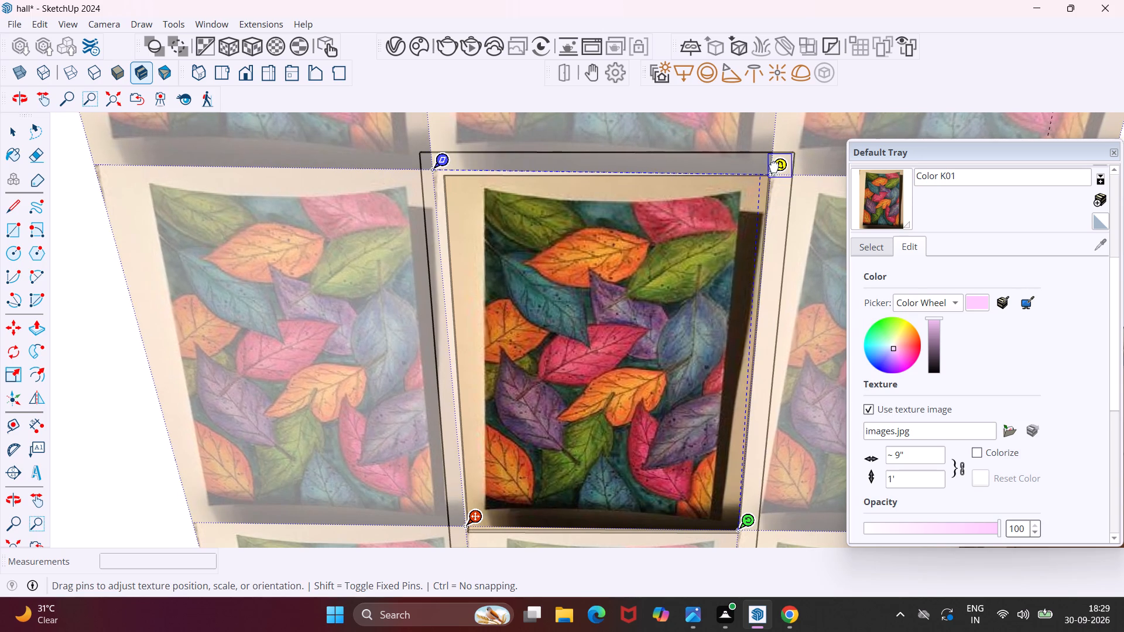
drag(774, 167, 770, 167)
scroll(683, 220, down, 5)
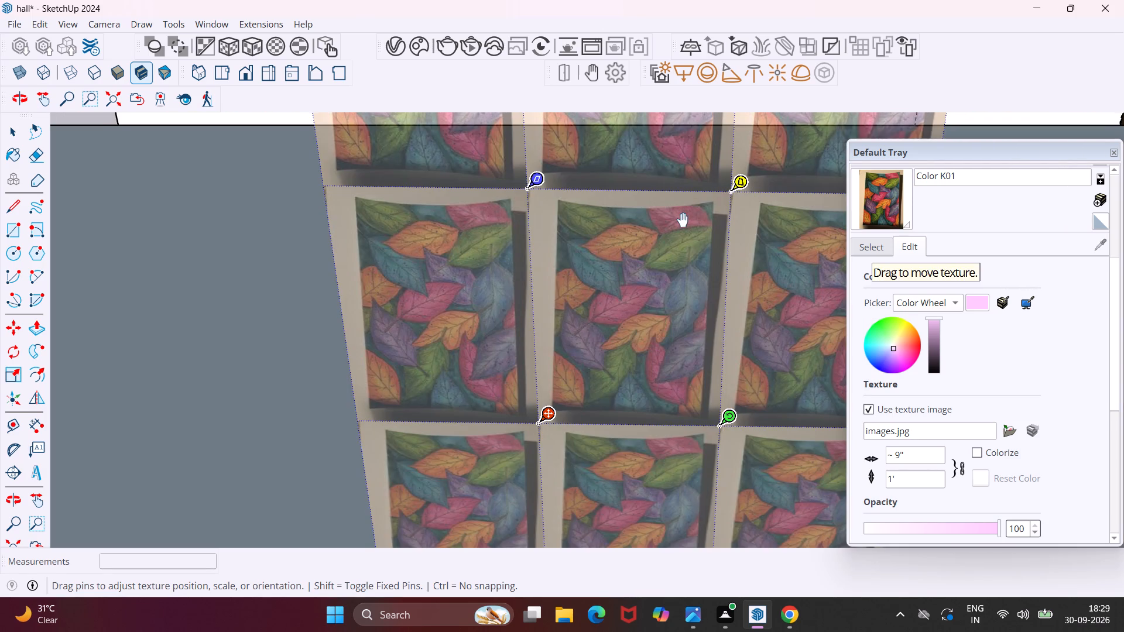
scroll(683, 220, down, 11)
scroll(551, 235, down, 17)
scroll(462, 254, down, 2)
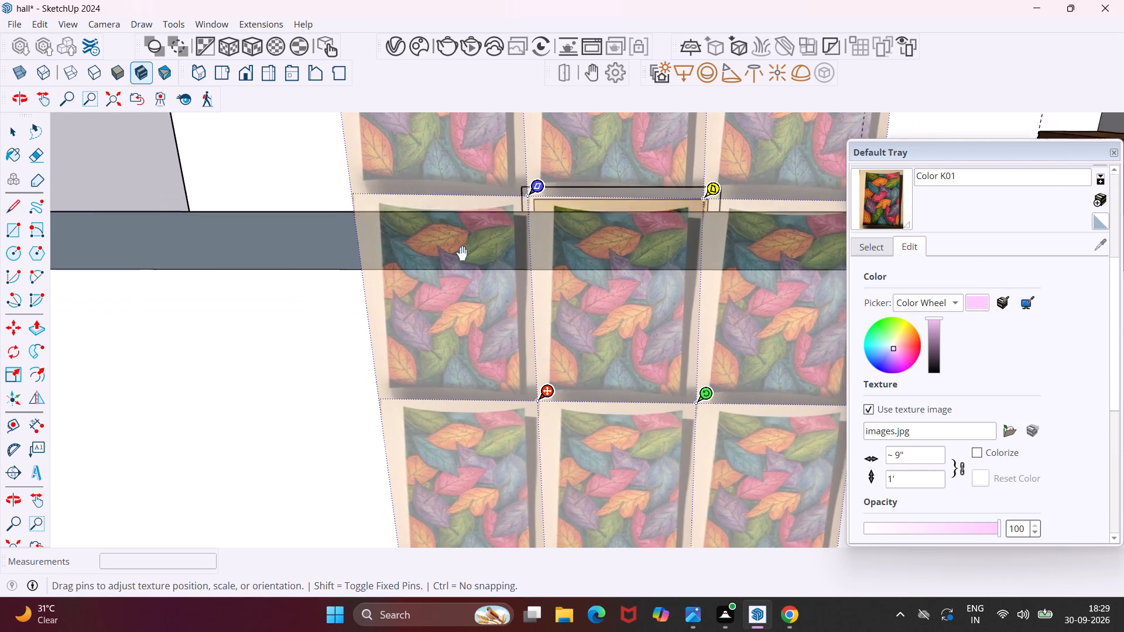
scroll(462, 253, down, 9)
click(160, 181)
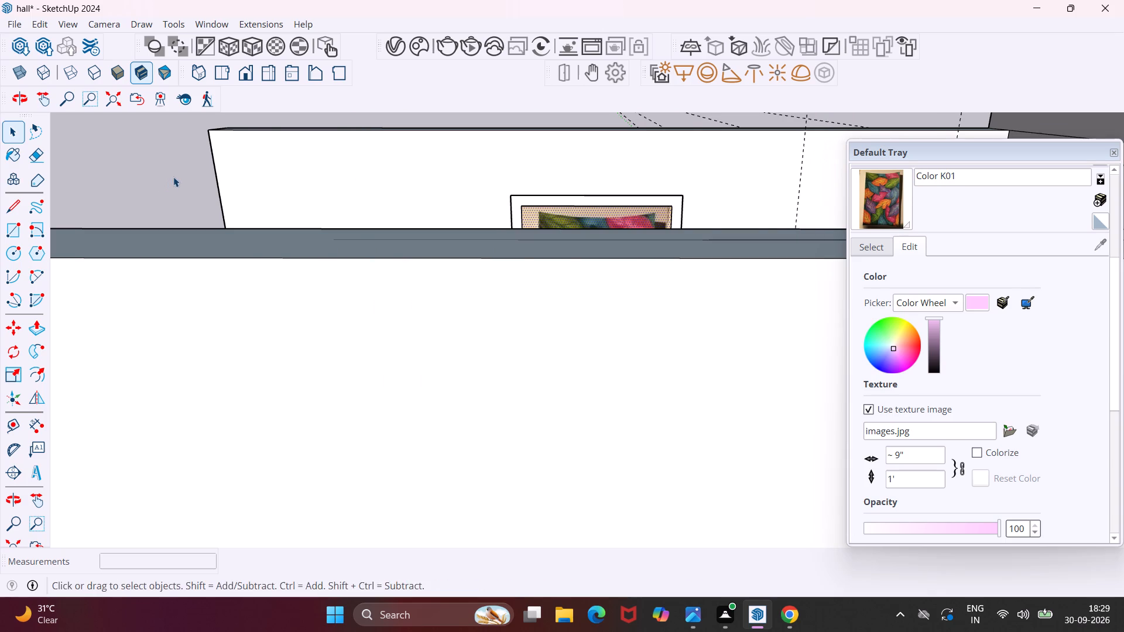
Paint the front face of the leaf picture's frame with the dark grey Color M07.
middle_drag(173, 170, 297, 212)
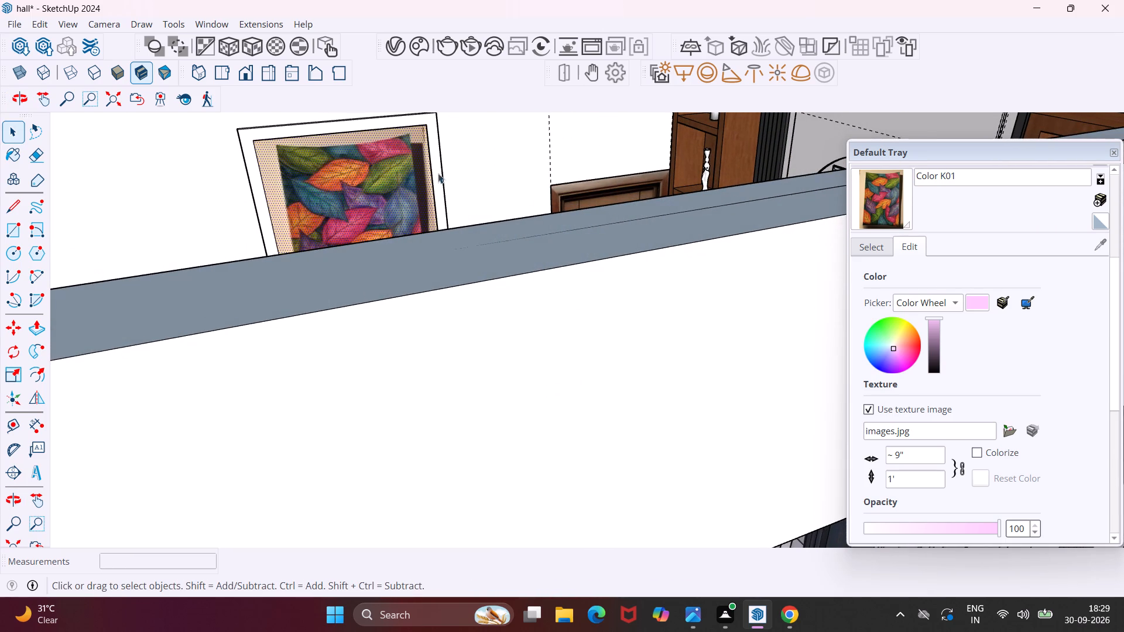
click(868, 242)
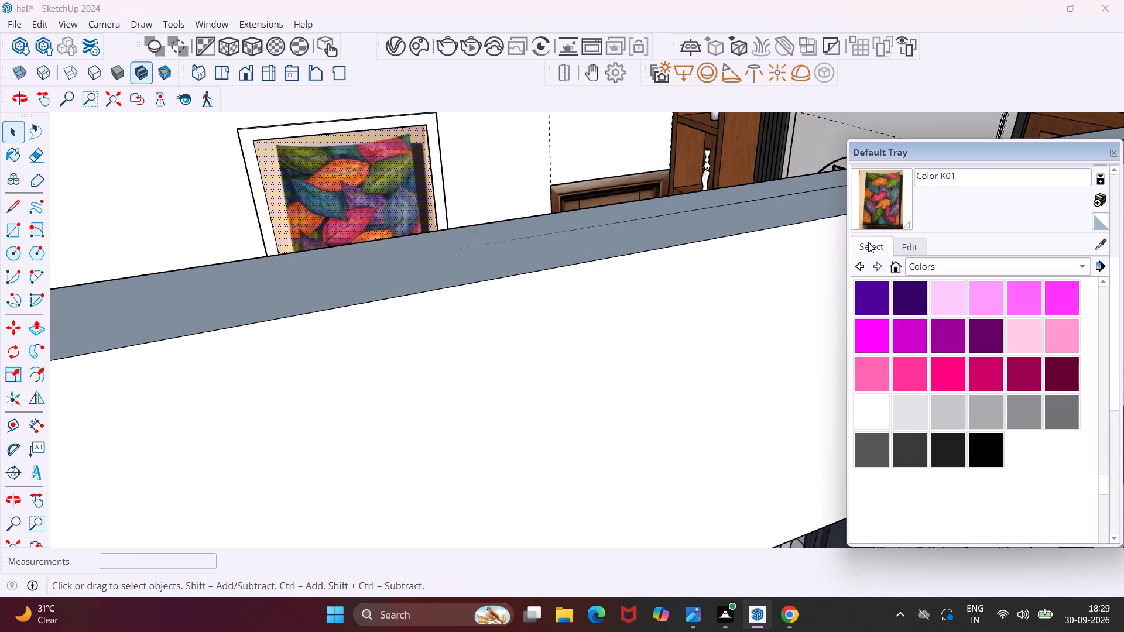
click(905, 446)
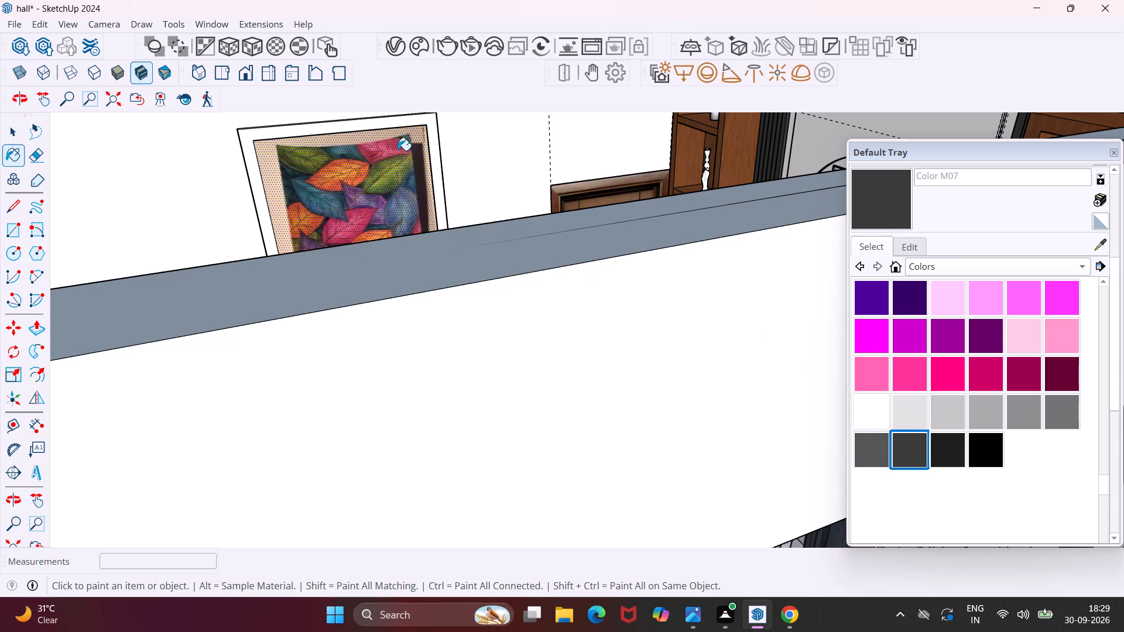
scroll(251, 161, up, 16)
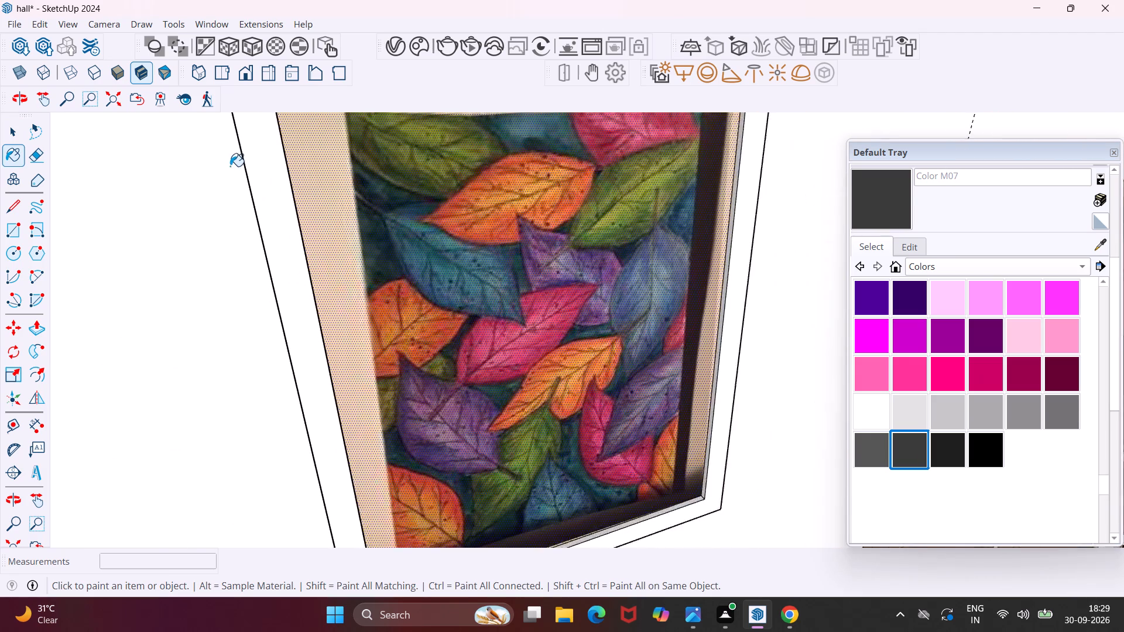
scroll(244, 166, up, 5)
click(290, 170)
scroll(290, 170, down, 8)
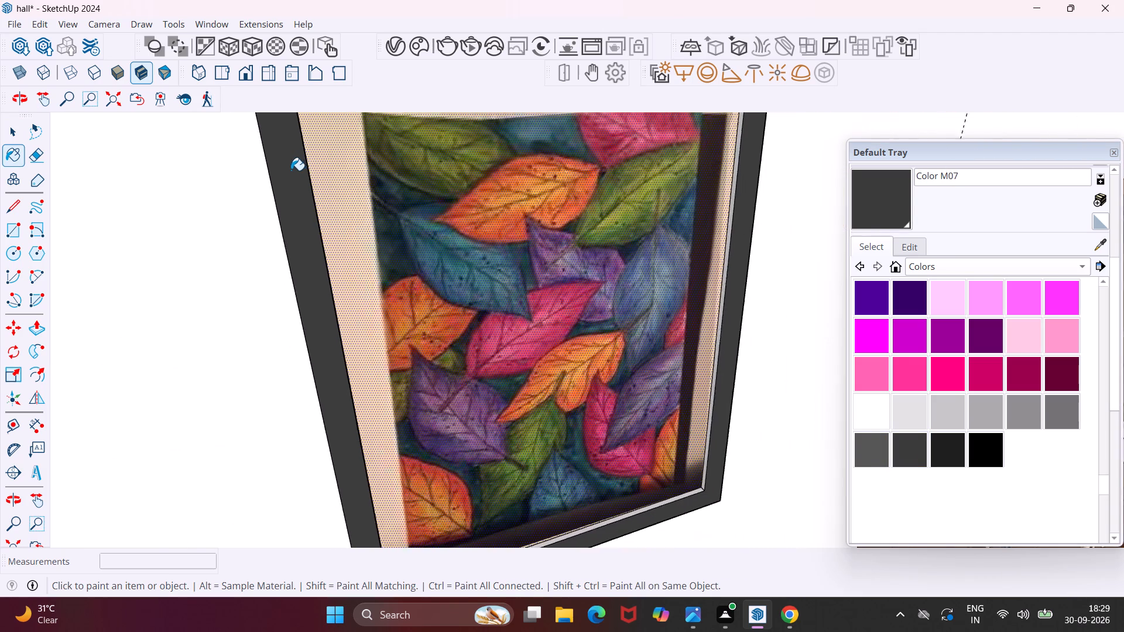
scroll(291, 170, down, 2)
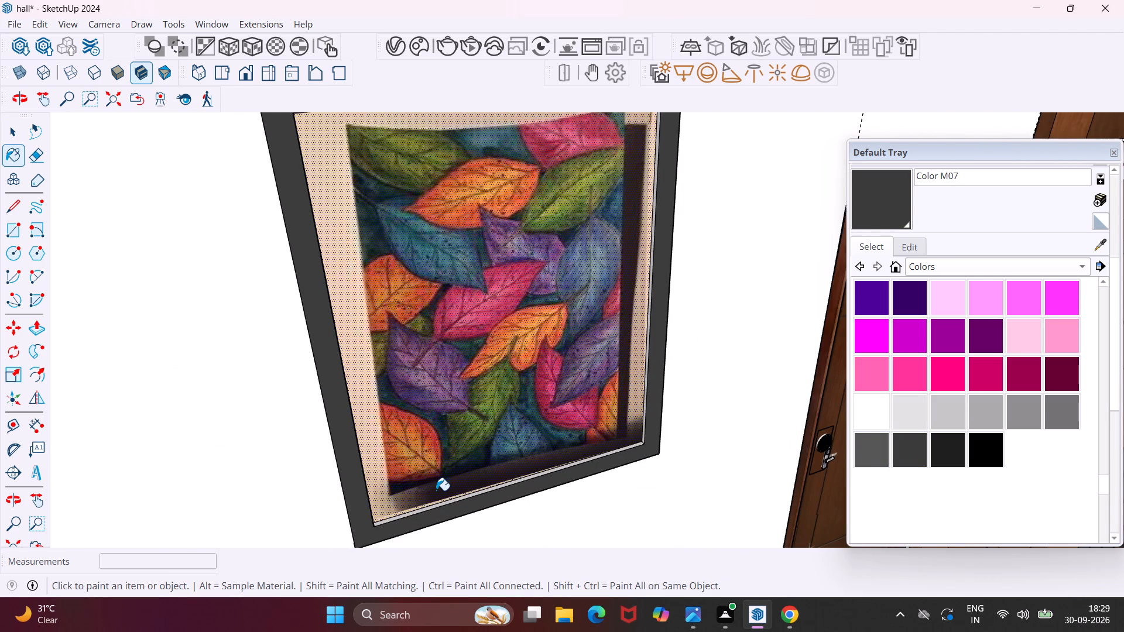
Paint the lower and right inner edge faces of the picture frame with Color M07.
scroll(436, 490, up, 15)
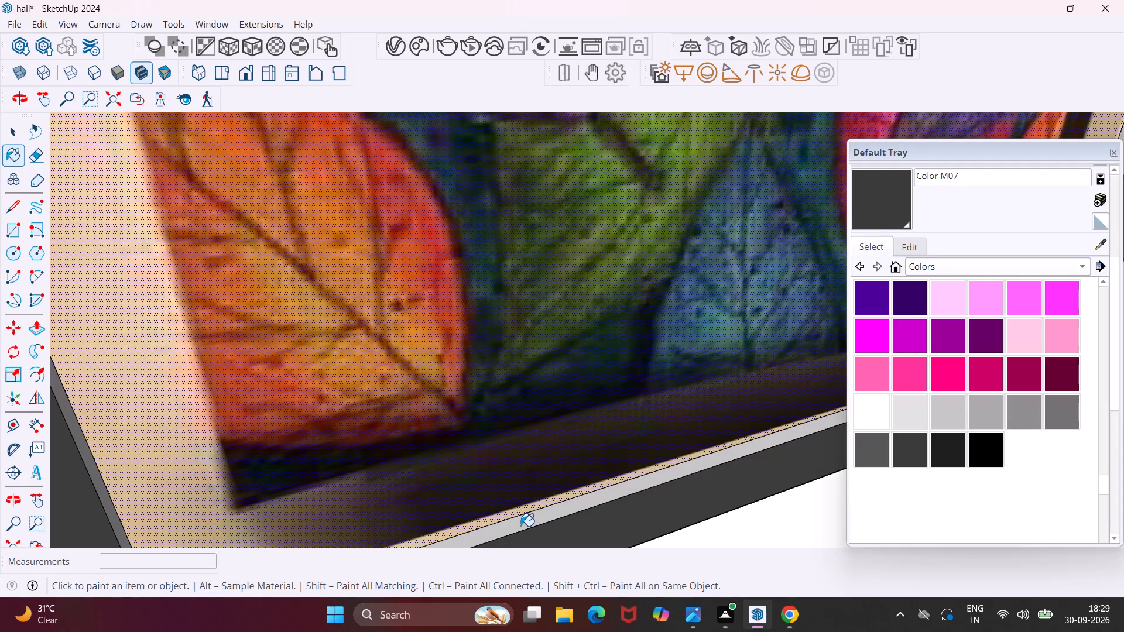
click(520, 526)
scroll(515, 526, down, 11)
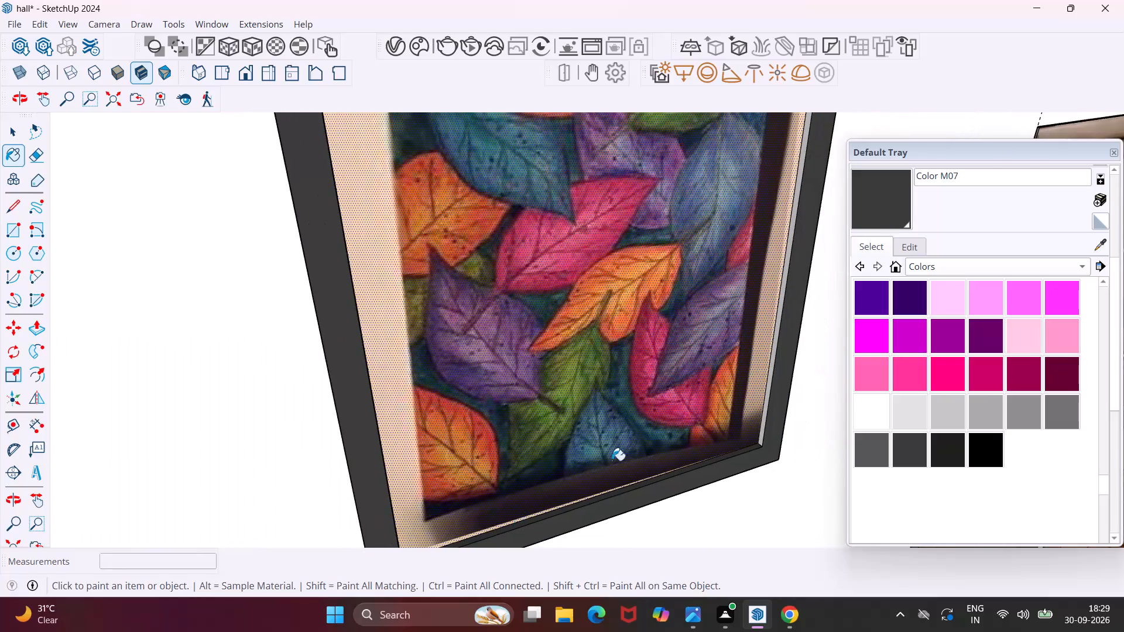
scroll(786, 320, up, 15)
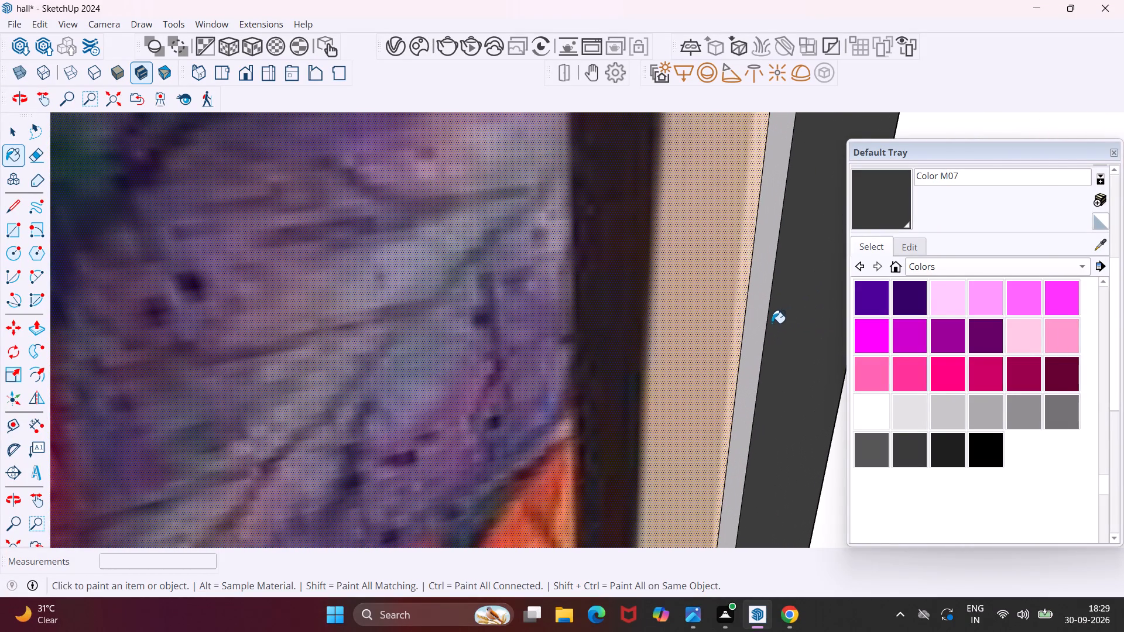
click(763, 305)
scroll(763, 305, down, 16)
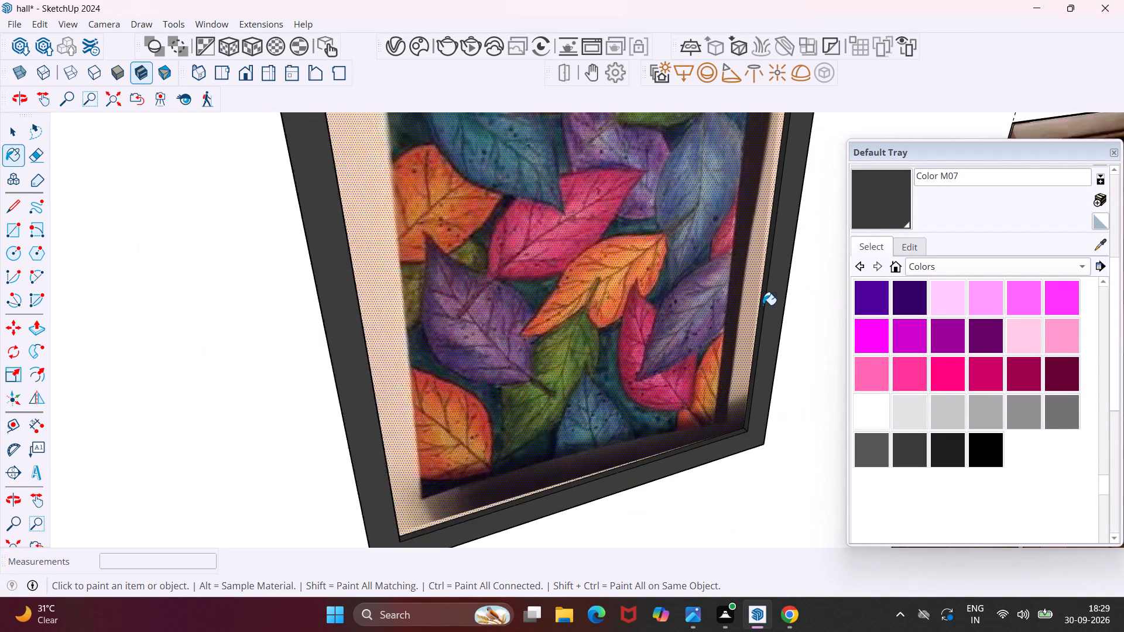
scroll(763, 305, down, 8)
Paint the top and left outer side faces of the picture frame with Color M07.
middle_drag(575, 150, 657, 196)
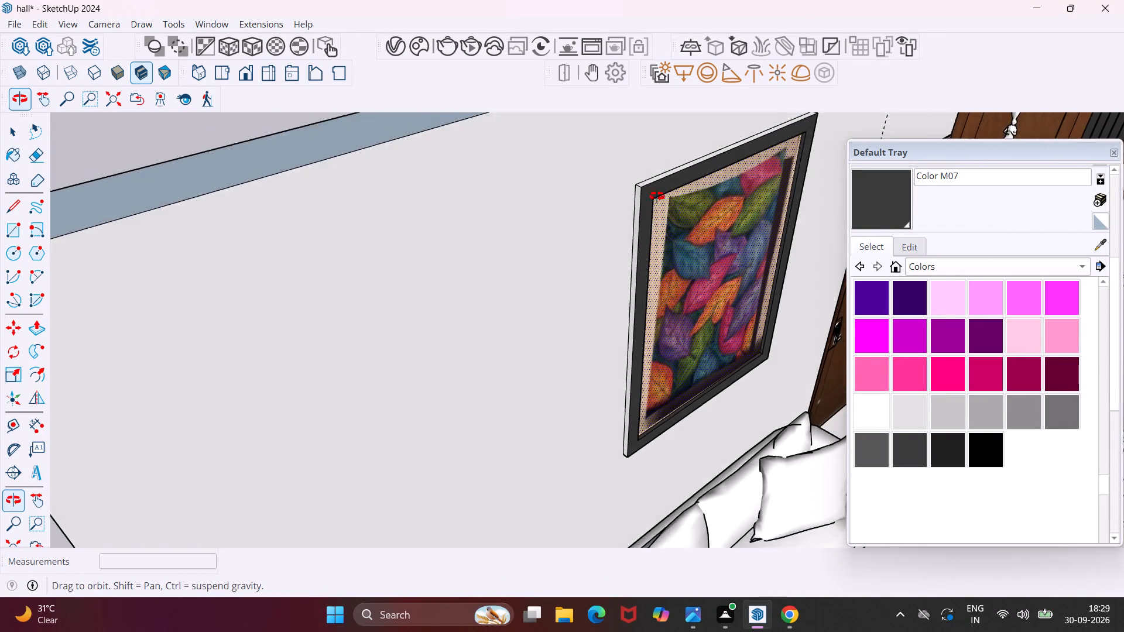
middle_drag(657, 196, 708, 279)
scroll(716, 287, up, 8)
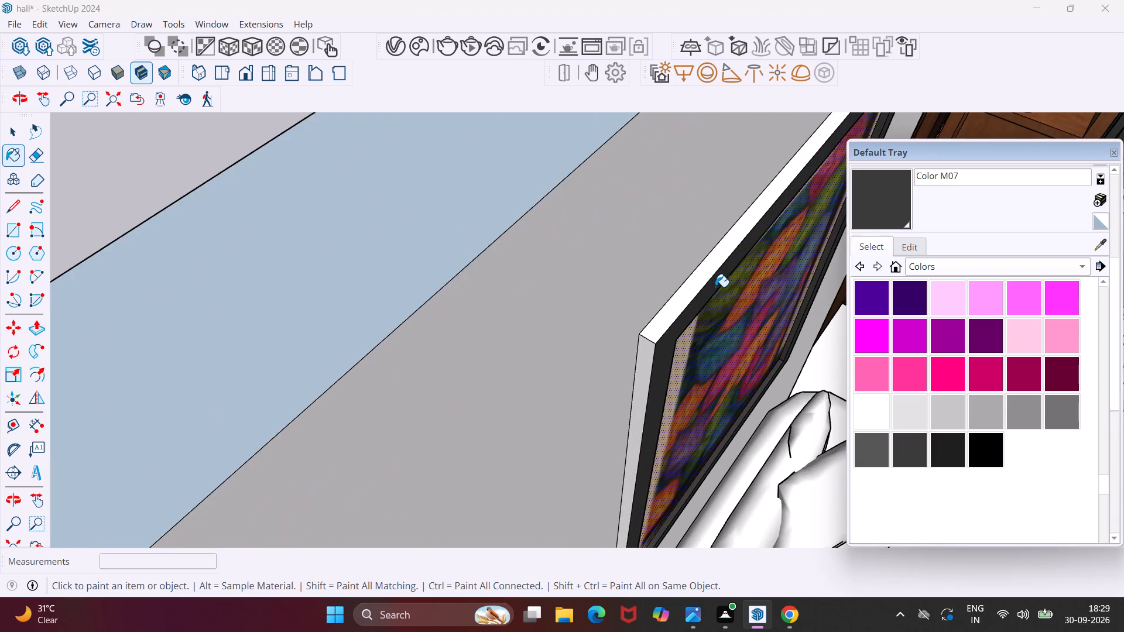
scroll(715, 287, up, 3)
click(701, 273)
click(617, 396)
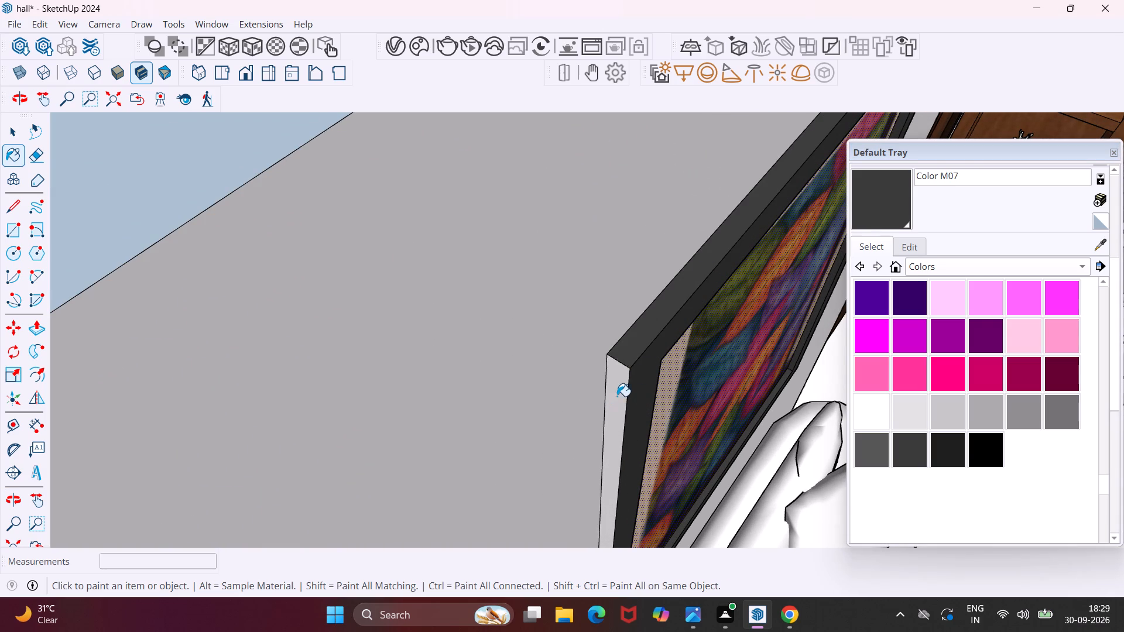
scroll(662, 306, down, 5)
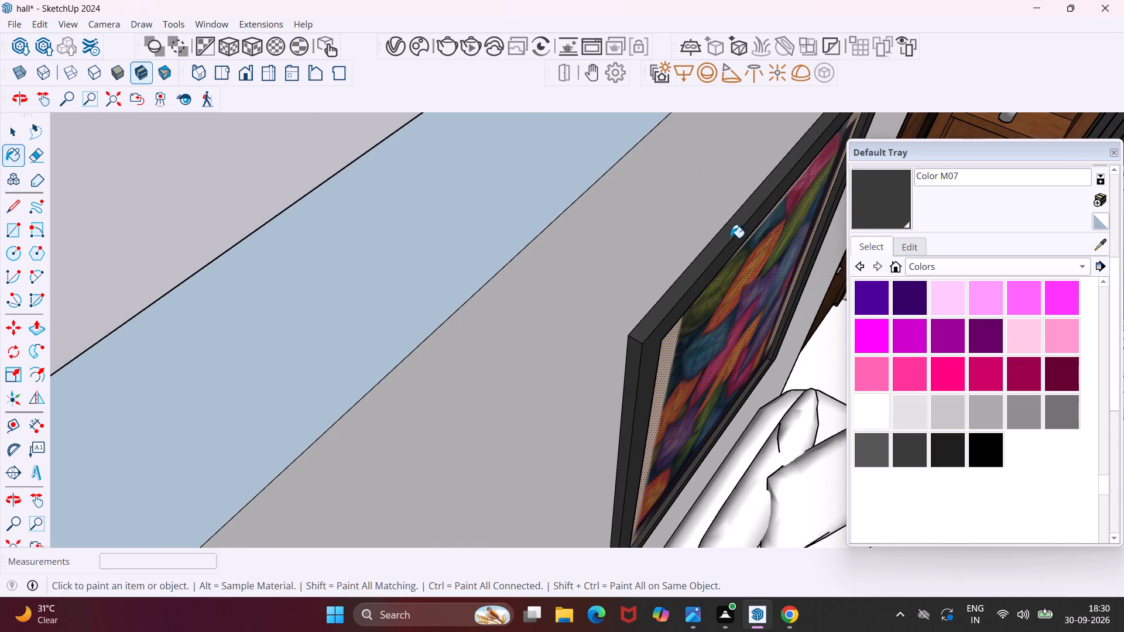
Paint the left and upper inner edge faces of the picture frame with Color M07.
middle_drag(731, 238, 212, 33)
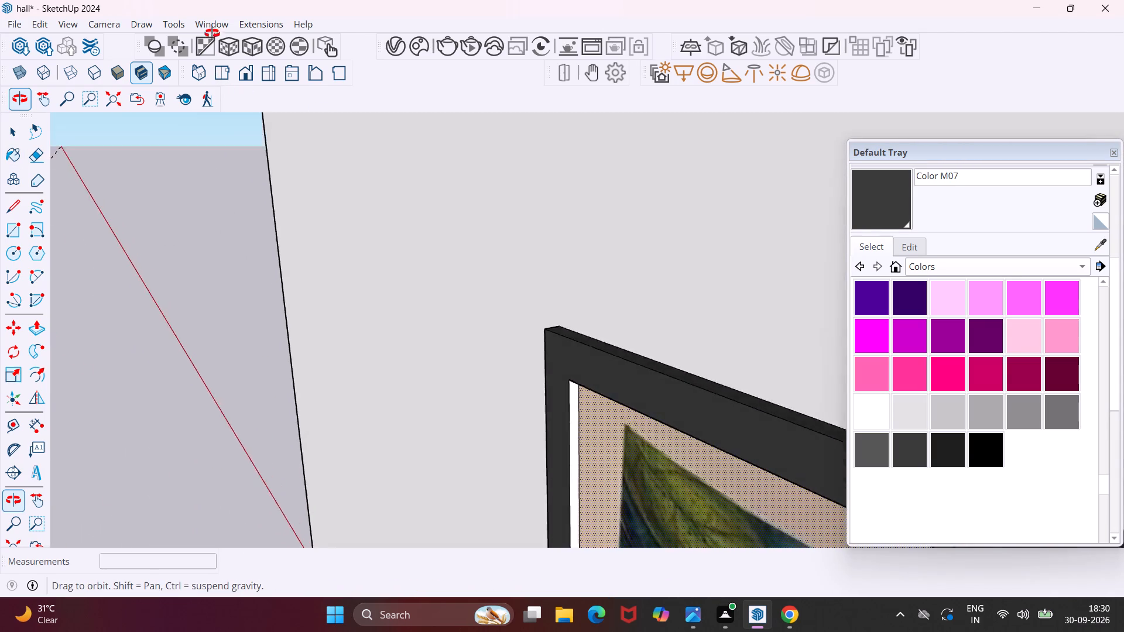
middle_drag(212, 33, 222, 1)
scroll(581, 407, up, 5)
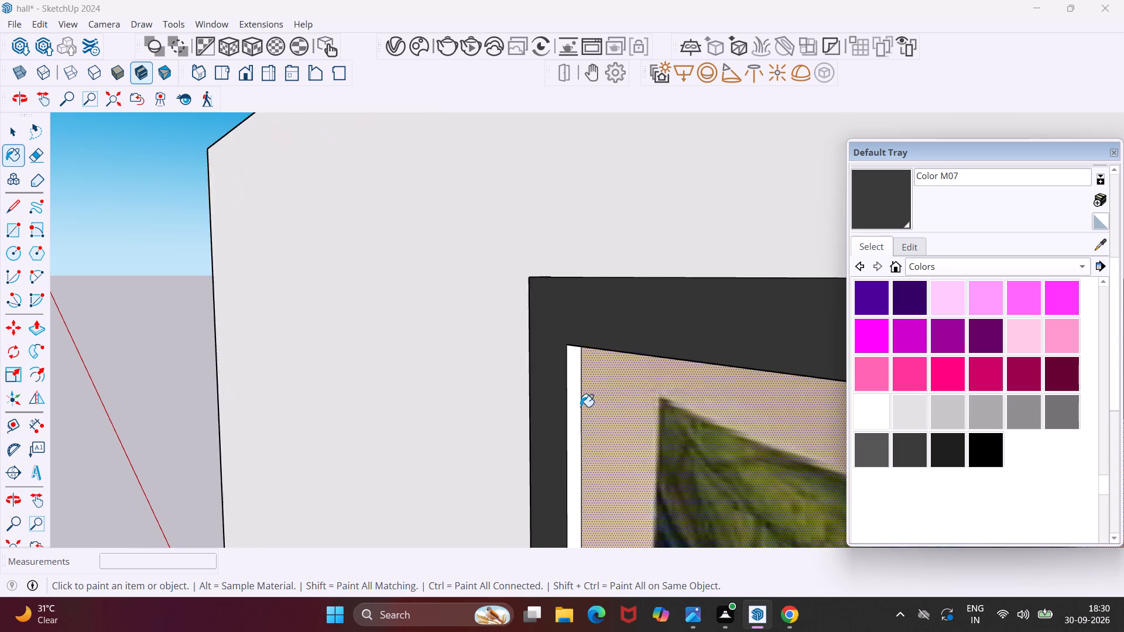
scroll(580, 407, up, 4)
click(577, 407)
middle_drag(582, 396, 643, 238)
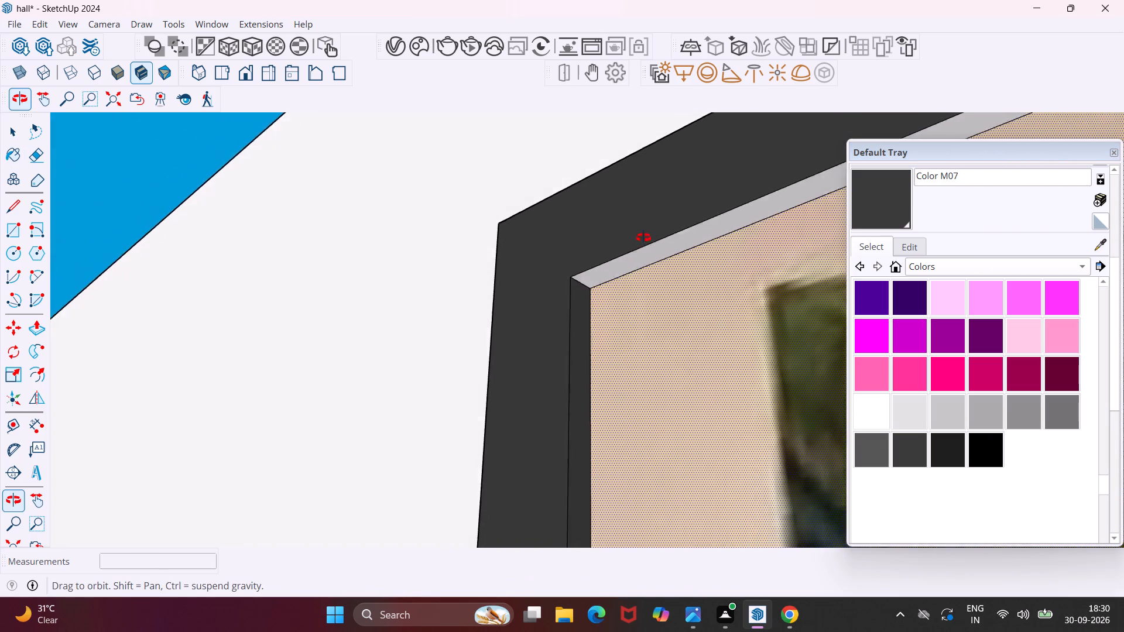
middle_drag(643, 238, 649, 222)
scroll(640, 259, up, 7)
click(638, 256)
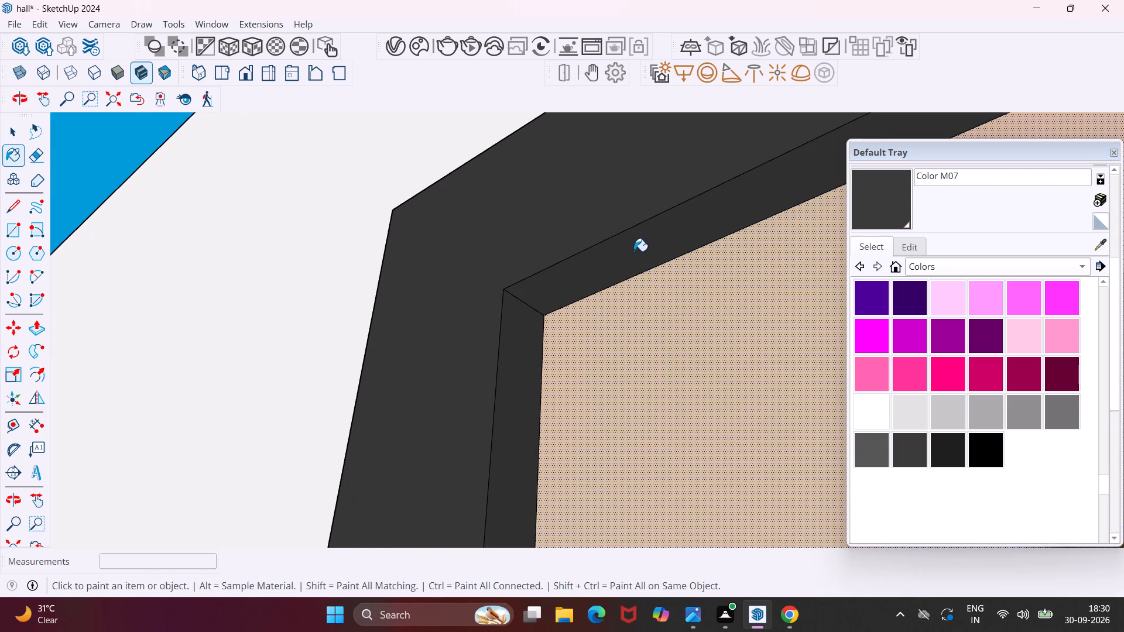
scroll(578, 267, down, 7)
Paint the right outer side face of the picture frame with Color M07.
middle_drag(602, 202, 724, 464)
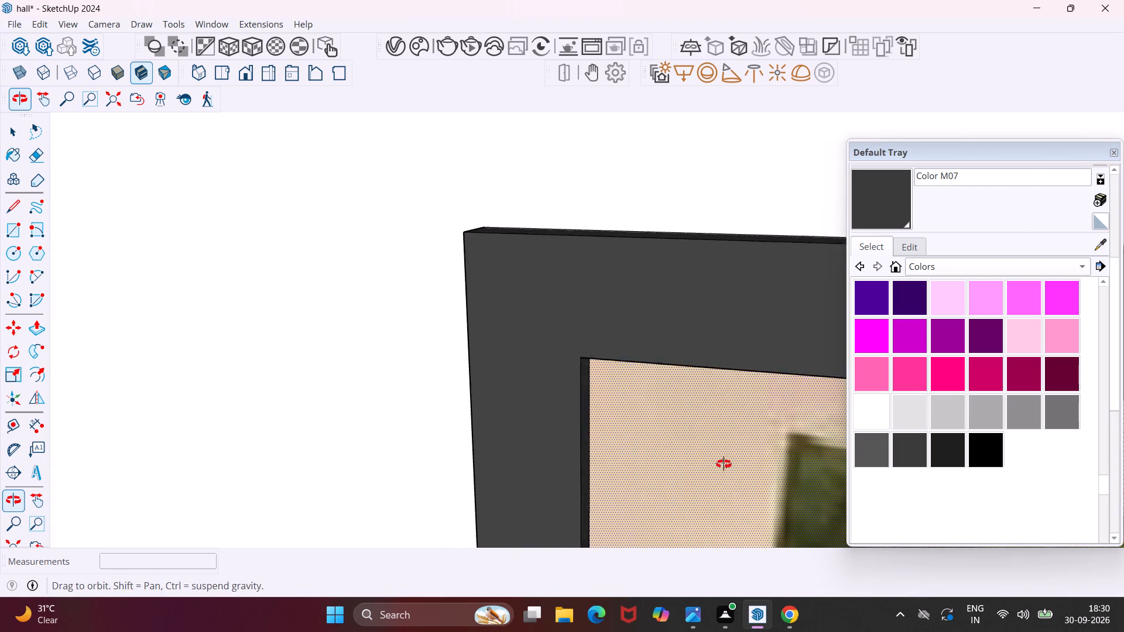
middle_drag(724, 464, 755, 582)
scroll(523, 309, down, 11)
scroll(447, 322, down, 6)
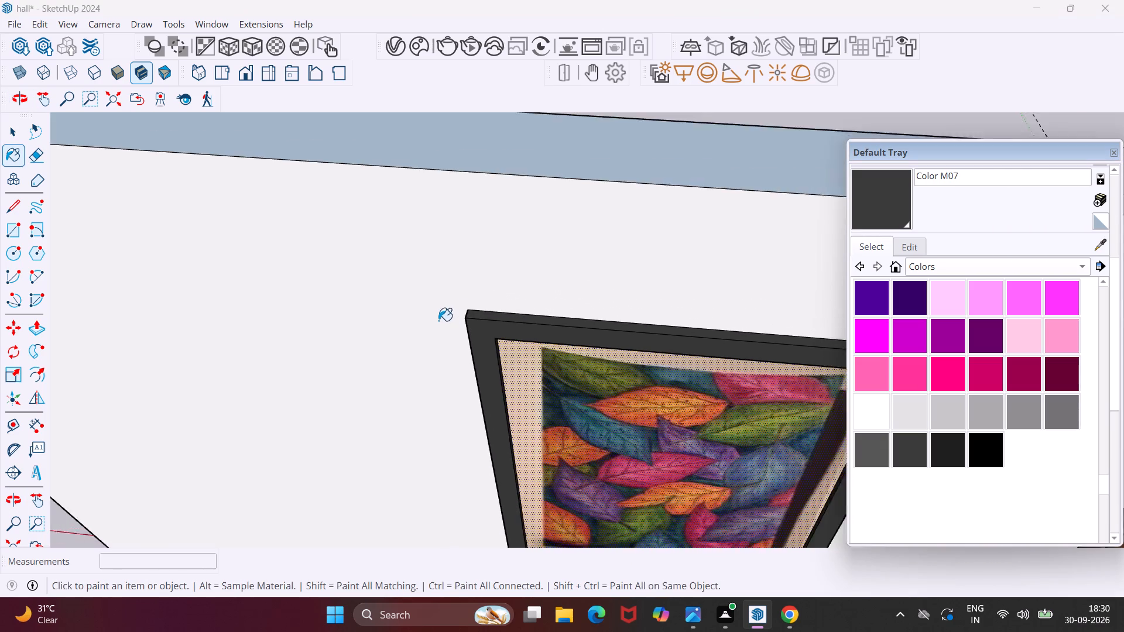
scroll(438, 321, down, 4)
middle_drag(760, 409, 555, 333)
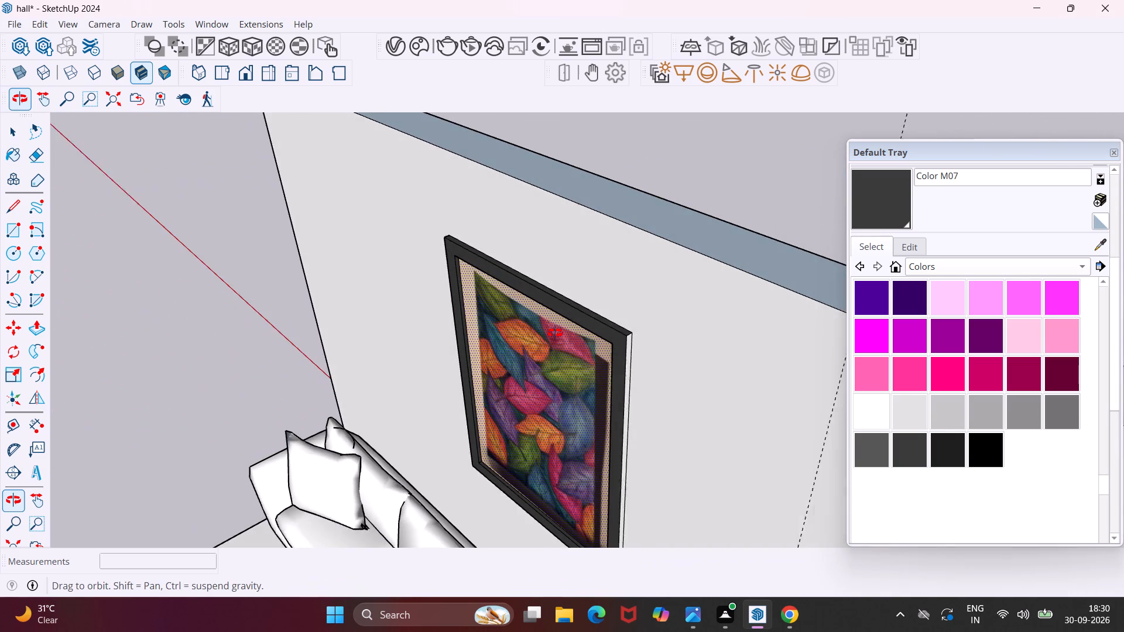
middle_drag(555, 333, 553, 332)
scroll(626, 385, up, 12)
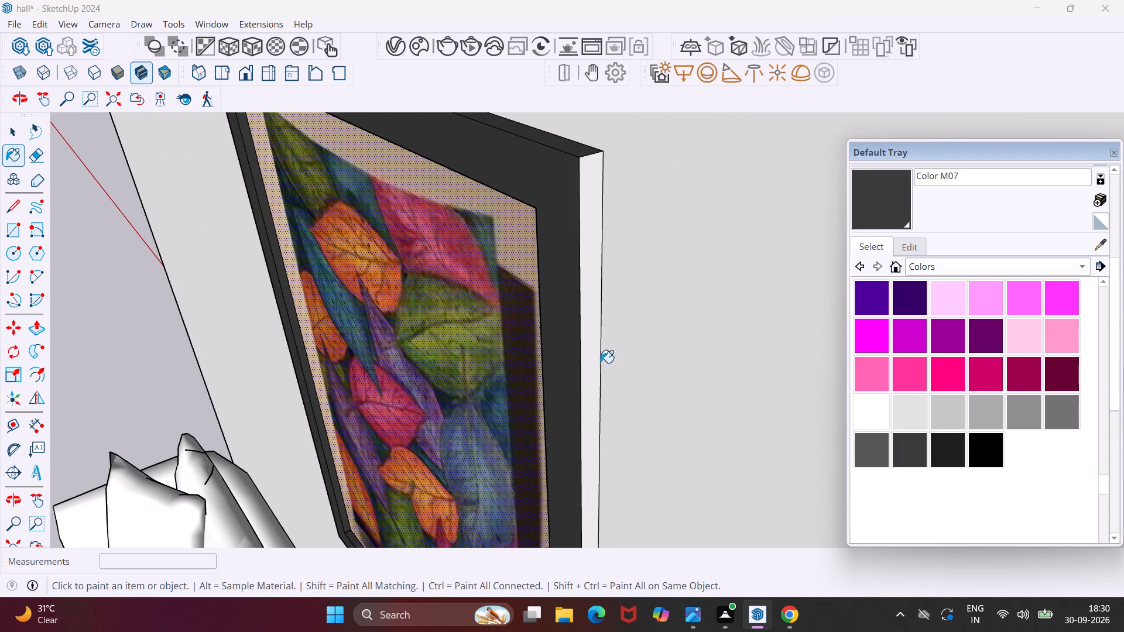
click(593, 348)
scroll(593, 336, down, 5)
Paint the underside of the picture frame with Color M07.
middle_drag(540, 401, 655, 137)
scroll(655, 137, down, 10)
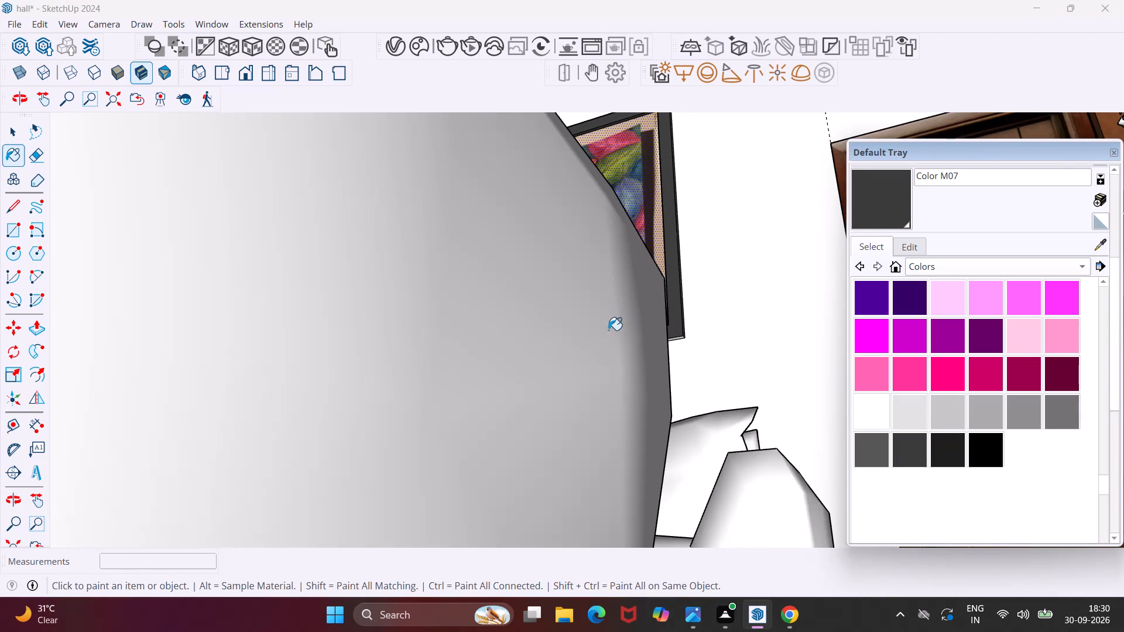
scroll(669, 348, up, 10)
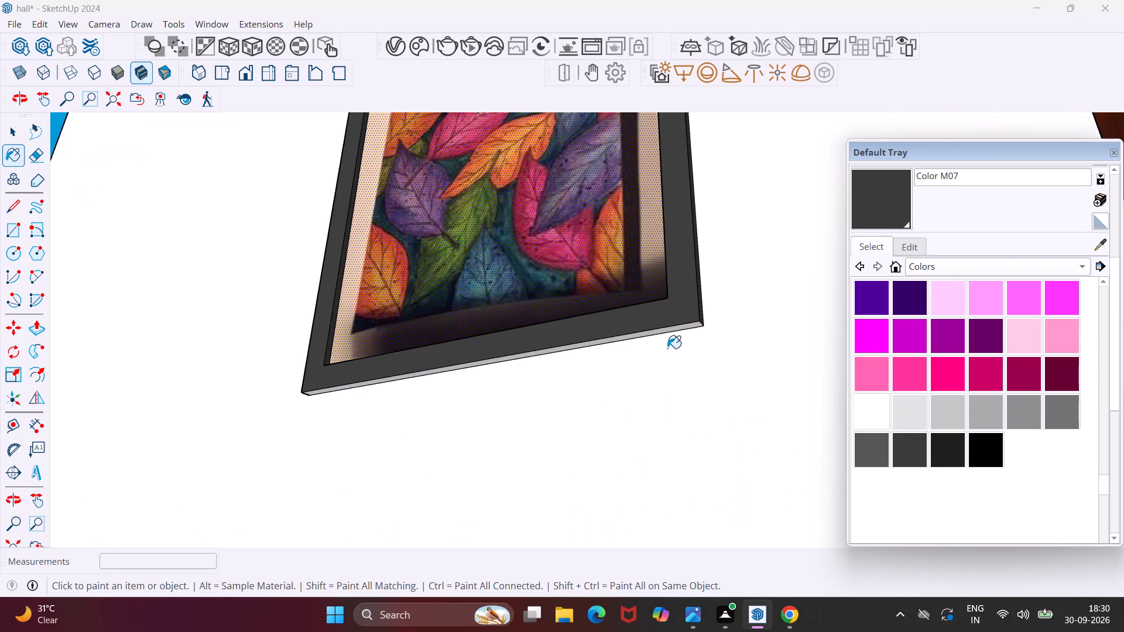
middle_drag(667, 348, 670, 276)
scroll(669, 306, up, 8)
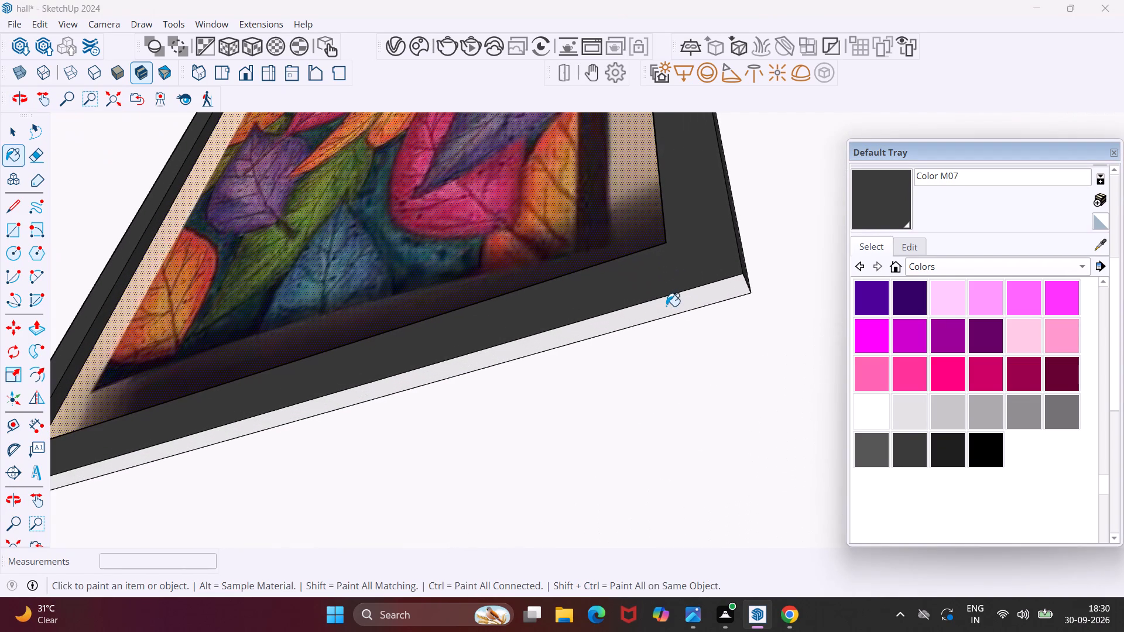
click(669, 309)
scroll(639, 287, down, 5)
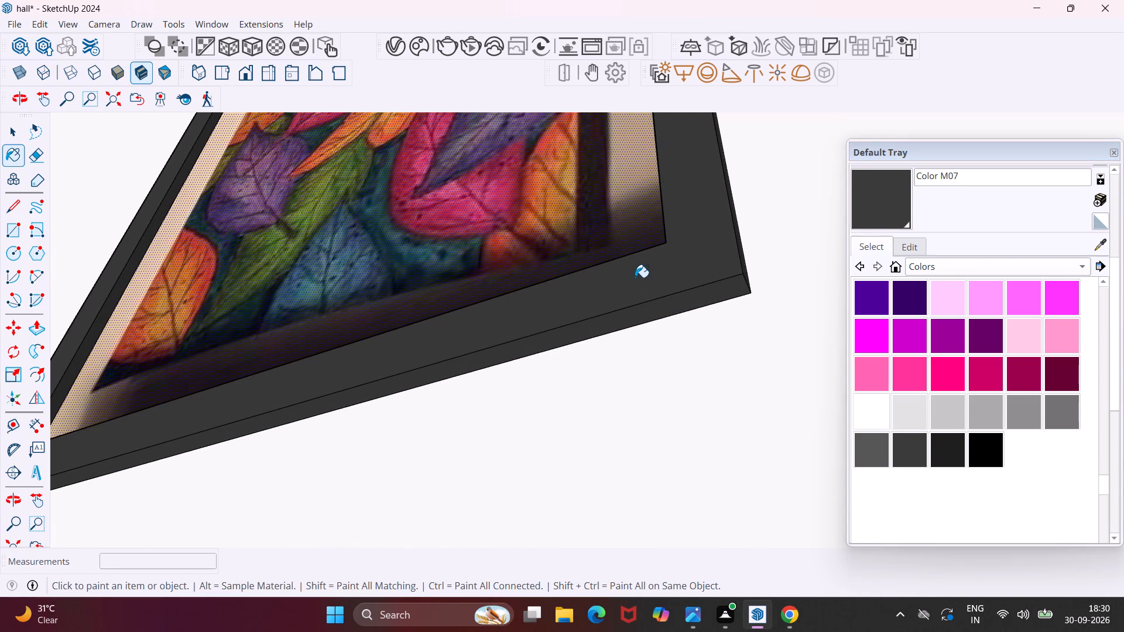
middle_drag(635, 276, 666, 378)
middle_drag(627, 317, 671, 387)
scroll(646, 358, down, 10)
Save the hall model.
key(ctrl+s)
Examine the painted picture frame on its wall, from close up out to the whole hall.
scroll(398, 364, down, 5)
scroll(332, 324, down, 5)
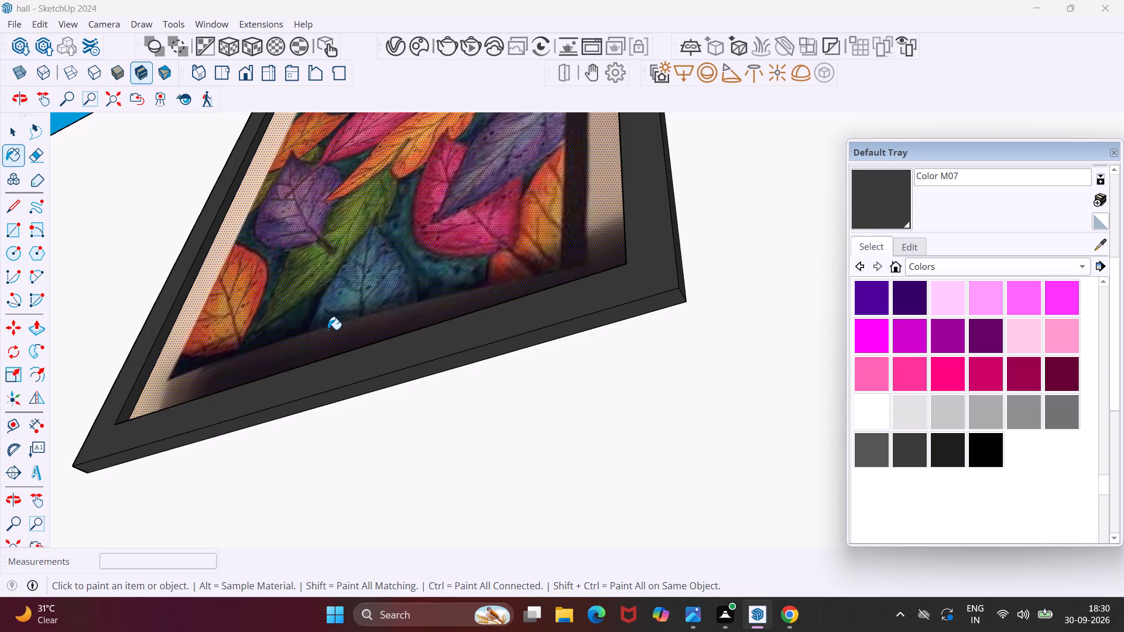
scroll(320, 336, down, 4)
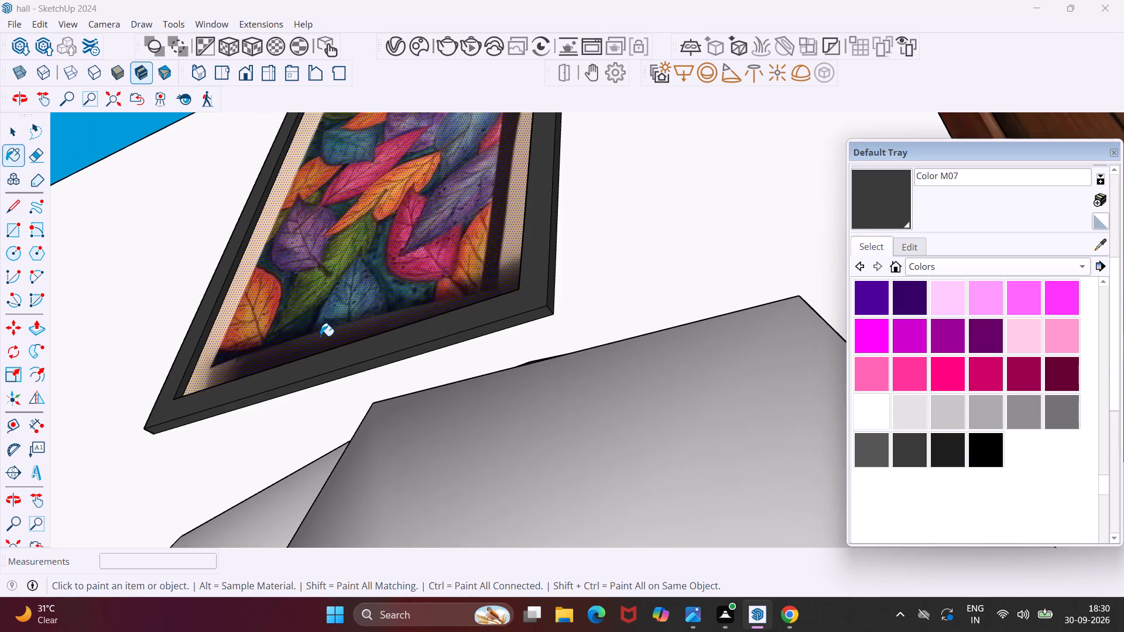
scroll(306, 331, down, 1)
middle_drag(306, 331, 628, 515)
scroll(616, 490, down, 10)
middle_drag(457, 494, 541, 543)
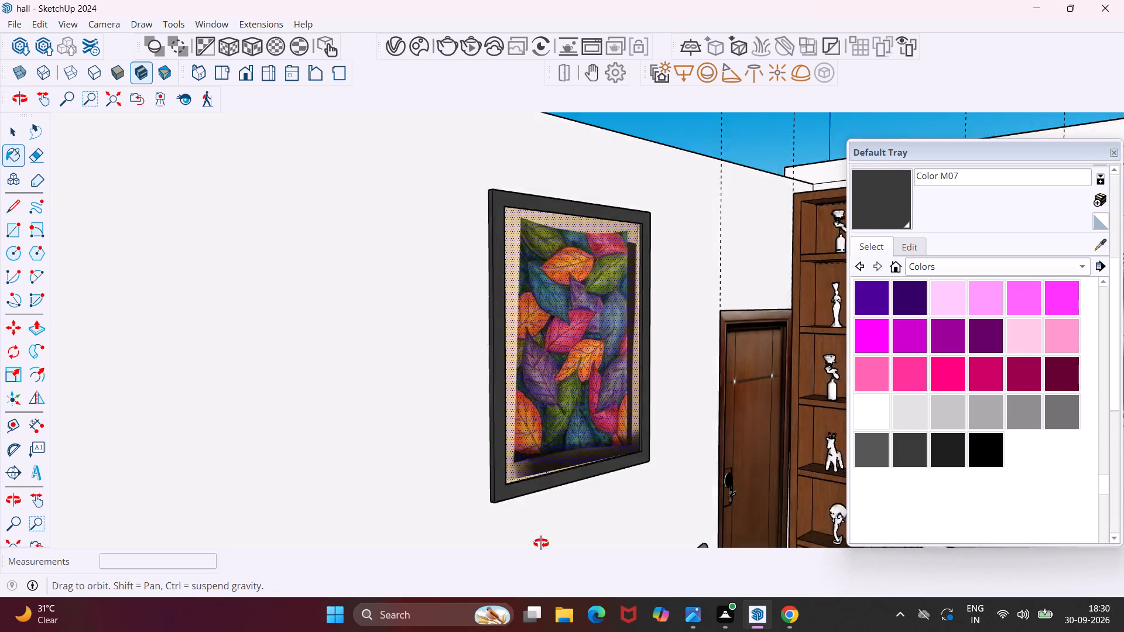
middle_drag(541, 543, 618, 576)
scroll(537, 455, down, 14)
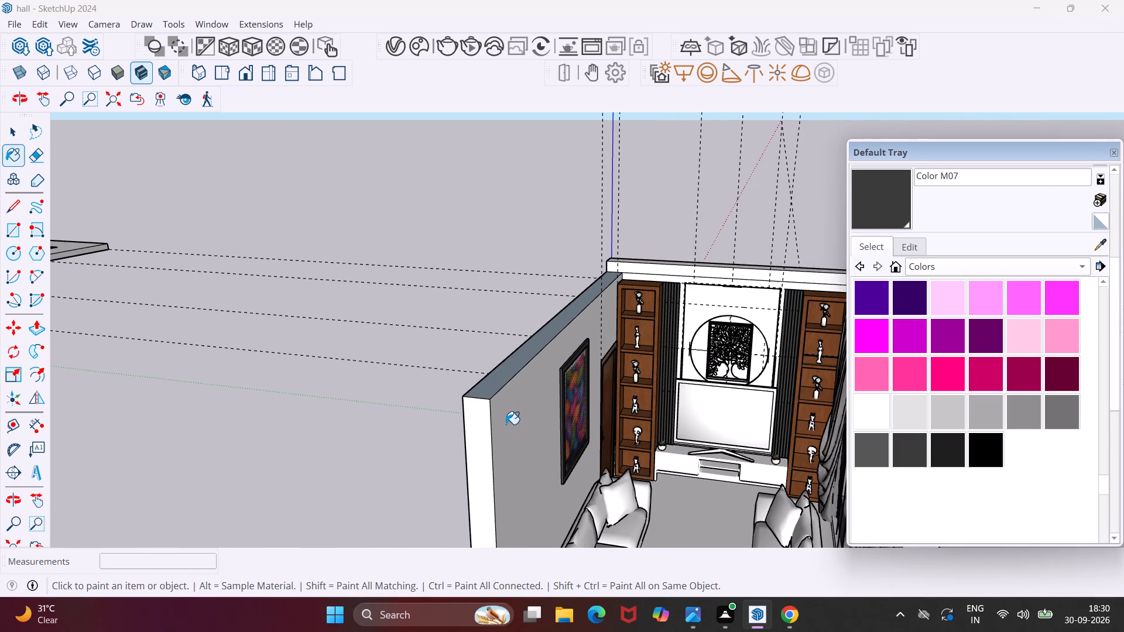
middle_drag(552, 465, 529, 456)
scroll(520, 456, down, 4)
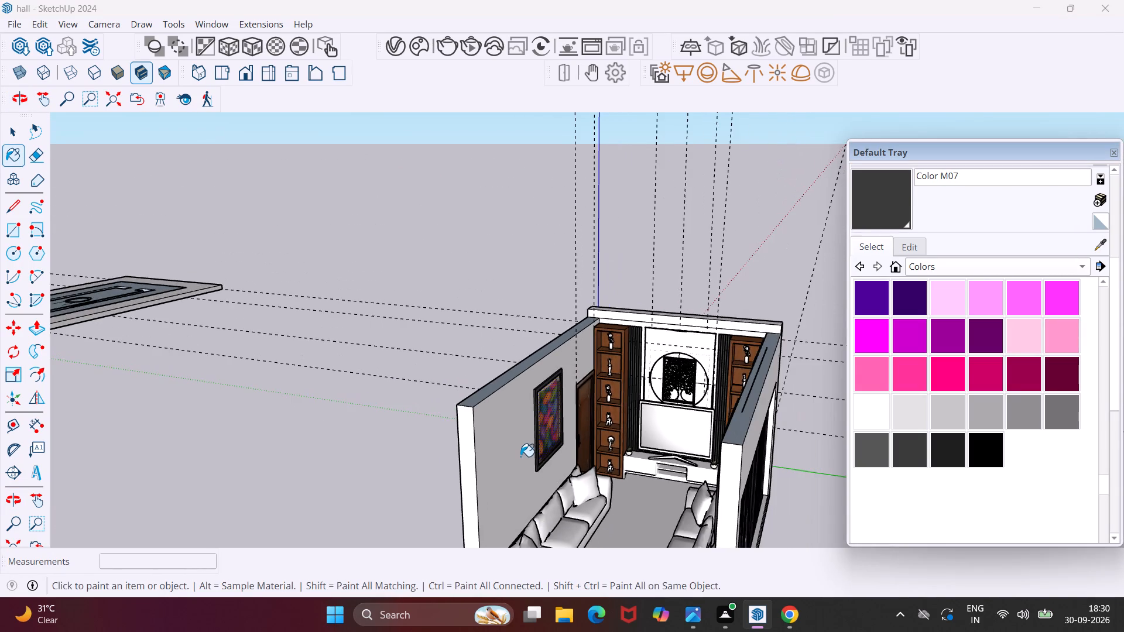
scroll(520, 456, down, 2)
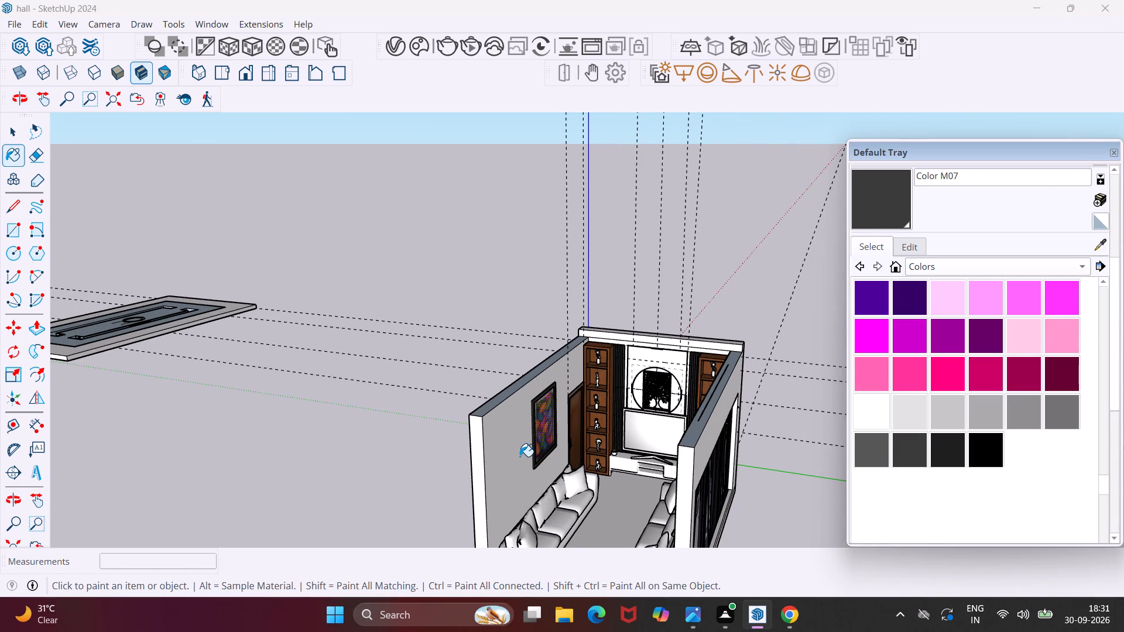
middle_drag(364, 442, 368, 442)
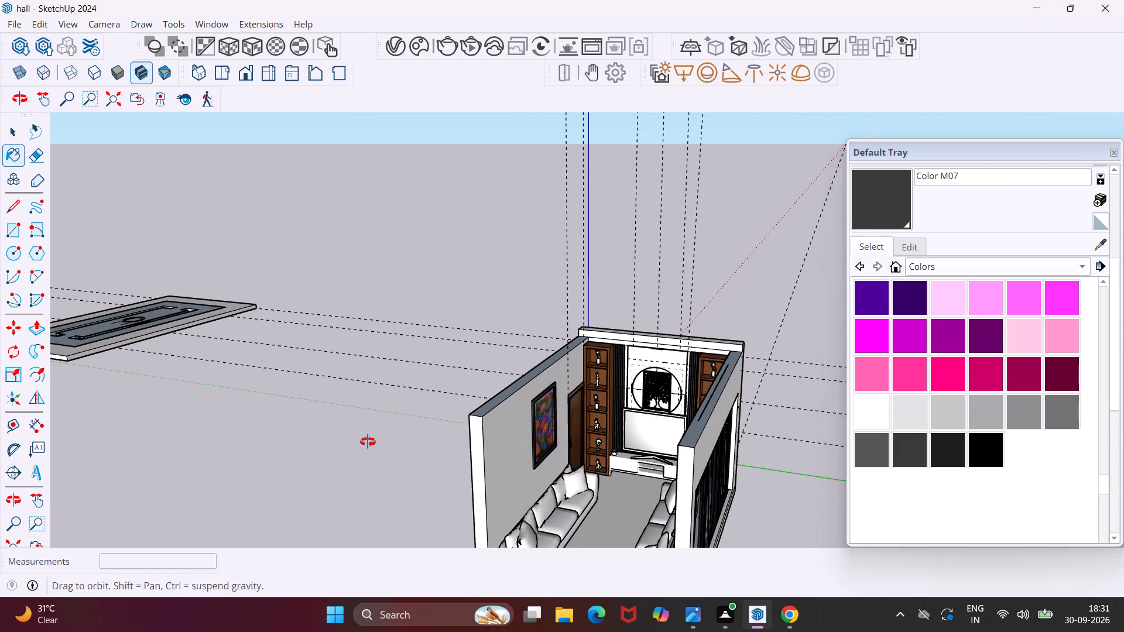
Examine the hall interior from its open end, including the floor between the two facing sofas.
middle_drag(368, 442, 414, 434)
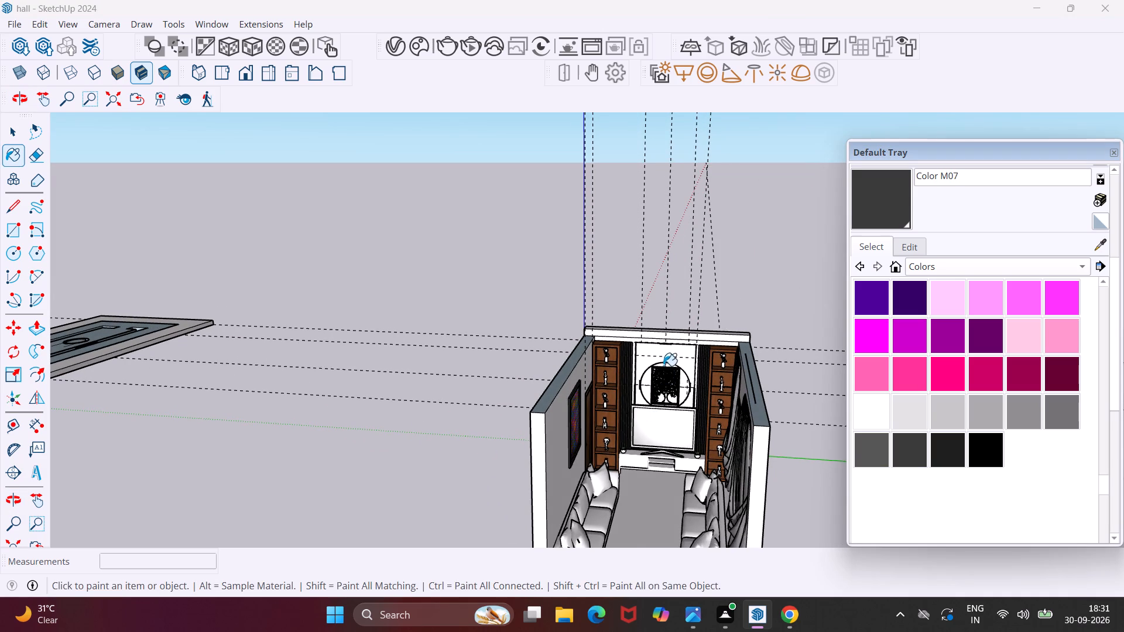
scroll(659, 353, up, 3)
middle_drag(657, 353, 727, 335)
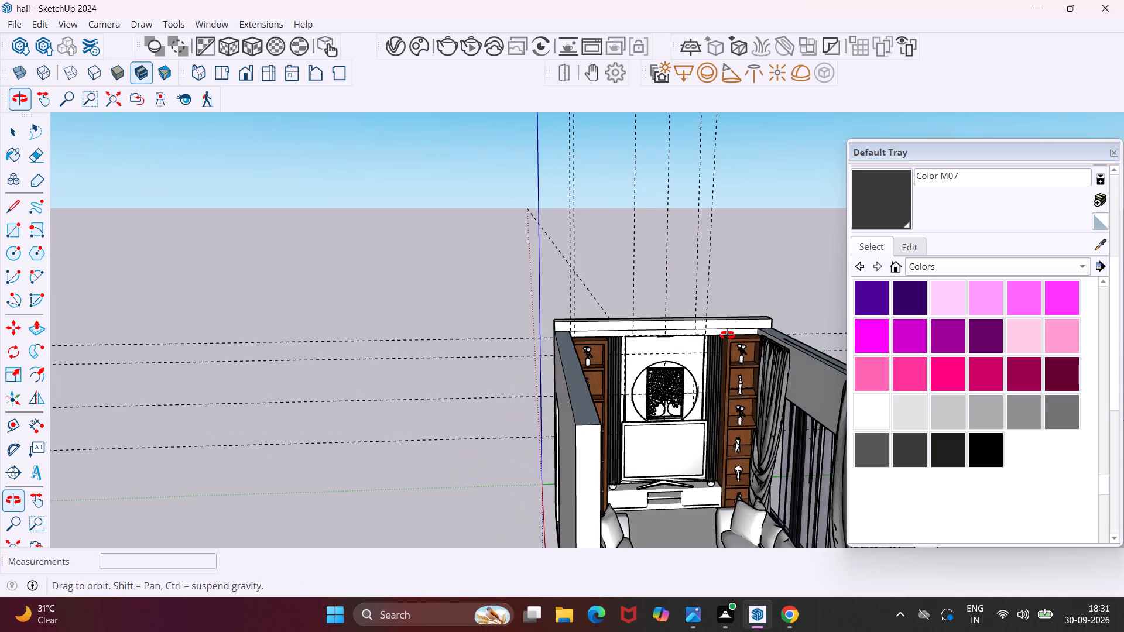
middle_drag(727, 335, 690, 341)
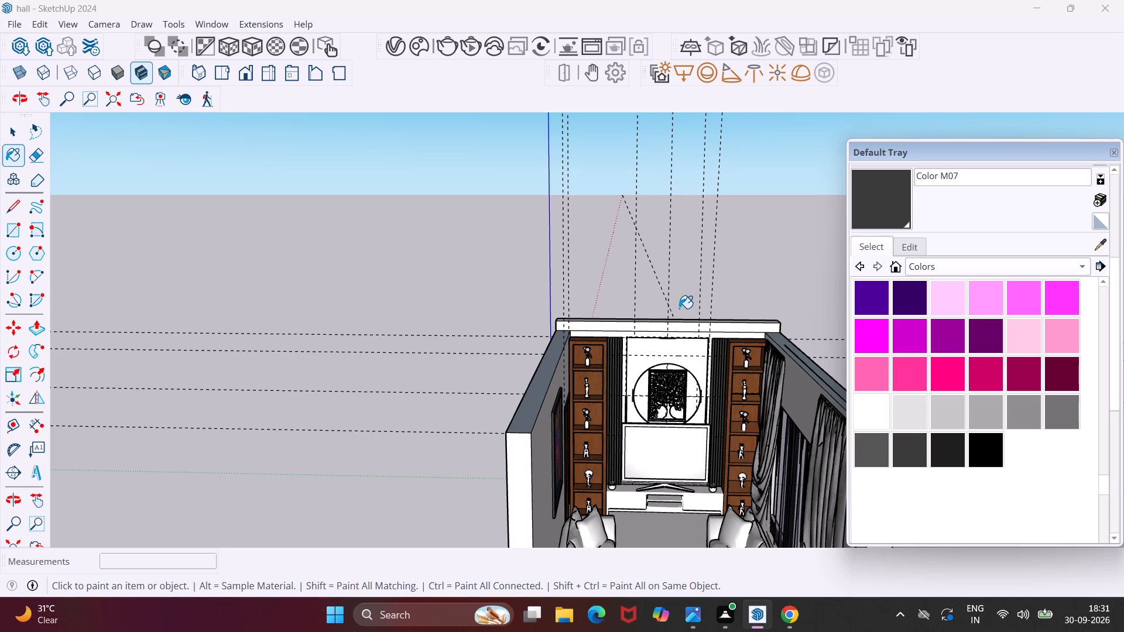
scroll(679, 308, down, 1)
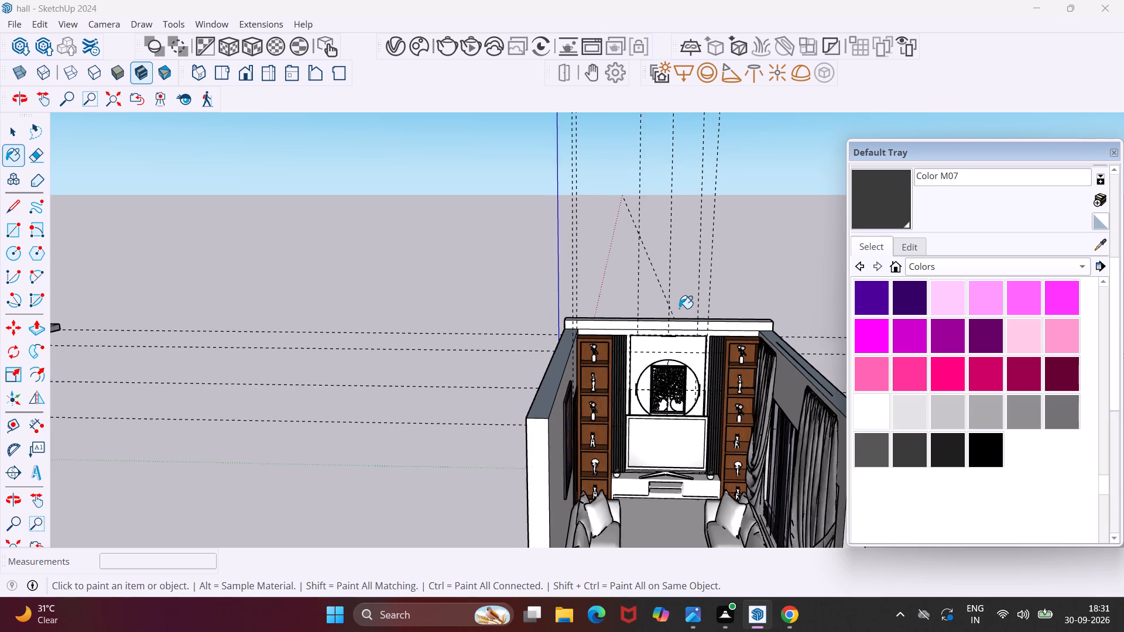
scroll(679, 308, down, 4)
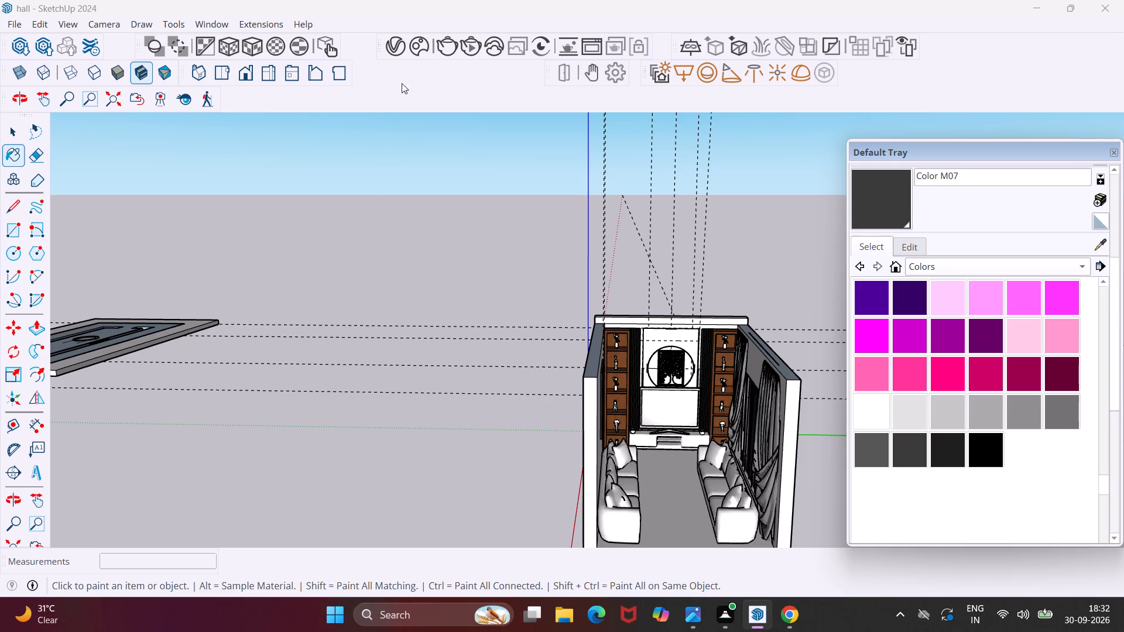
Open the Chaos Cosmos Browser and search the downloaded assets for "carpet".
click(408, 47)
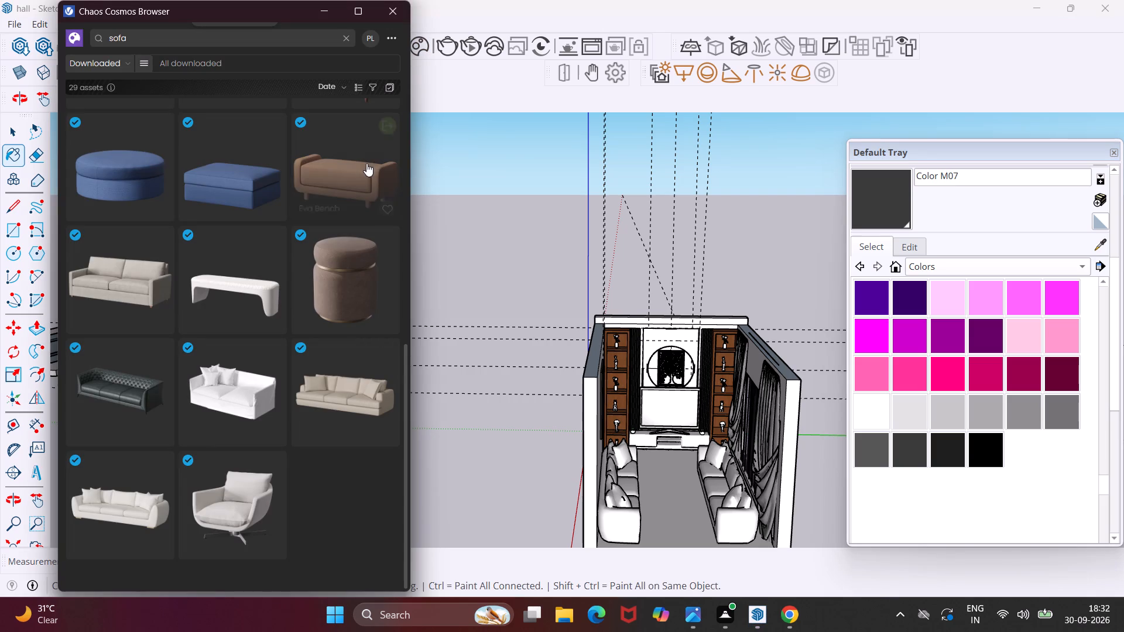
click(261, 46)
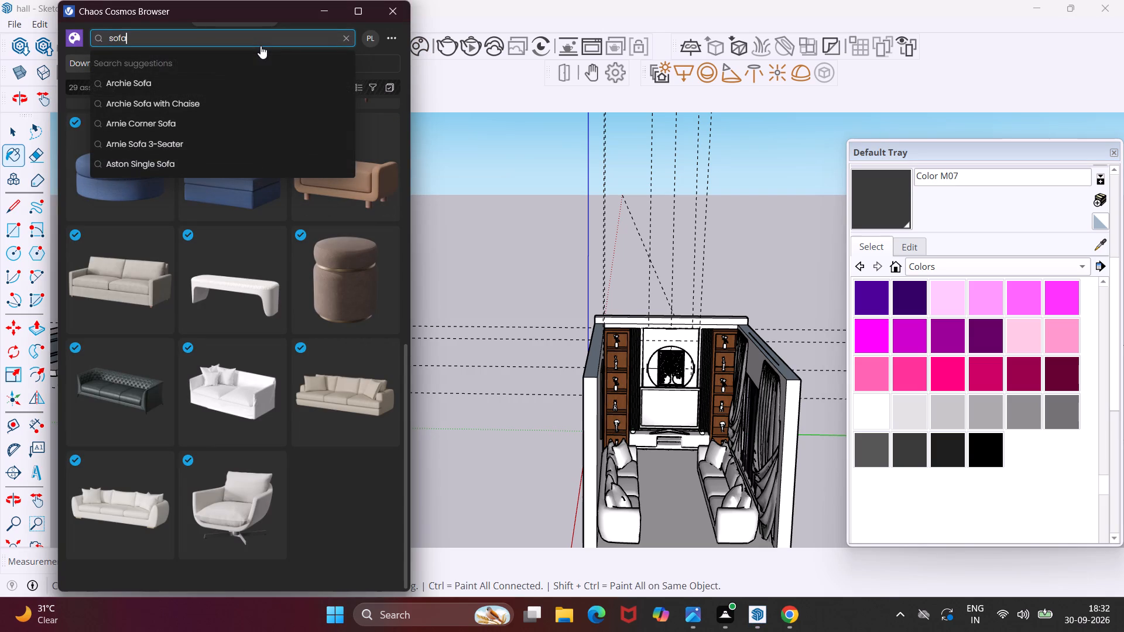
key(BackSpace)
key(BackSpace)
key(BackSpace)
key(BackSpace)
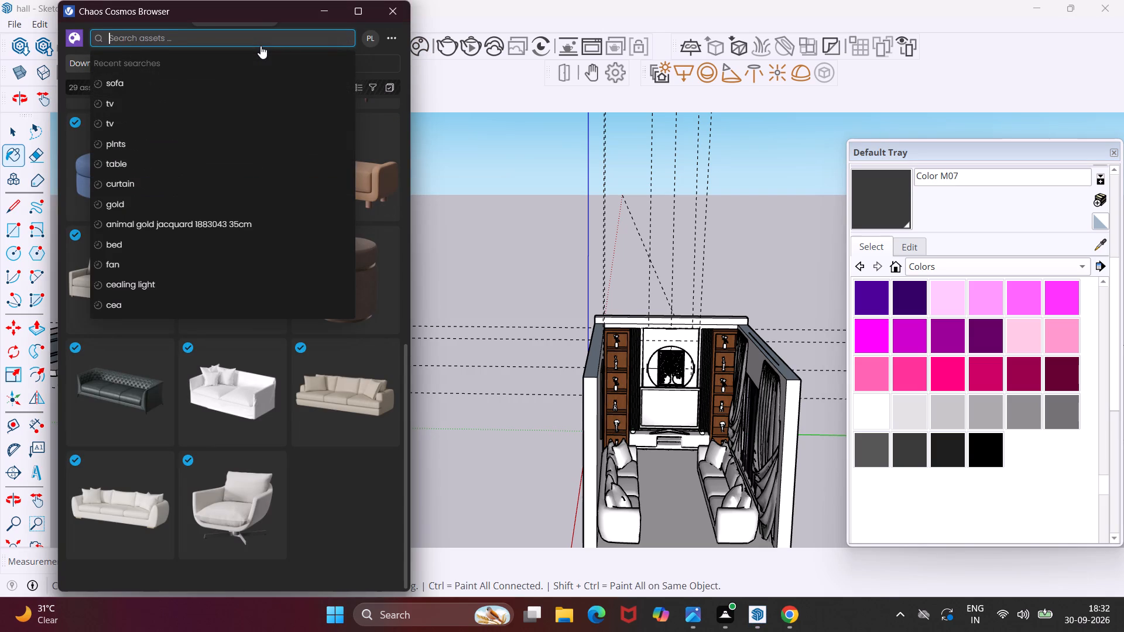
text(ca)
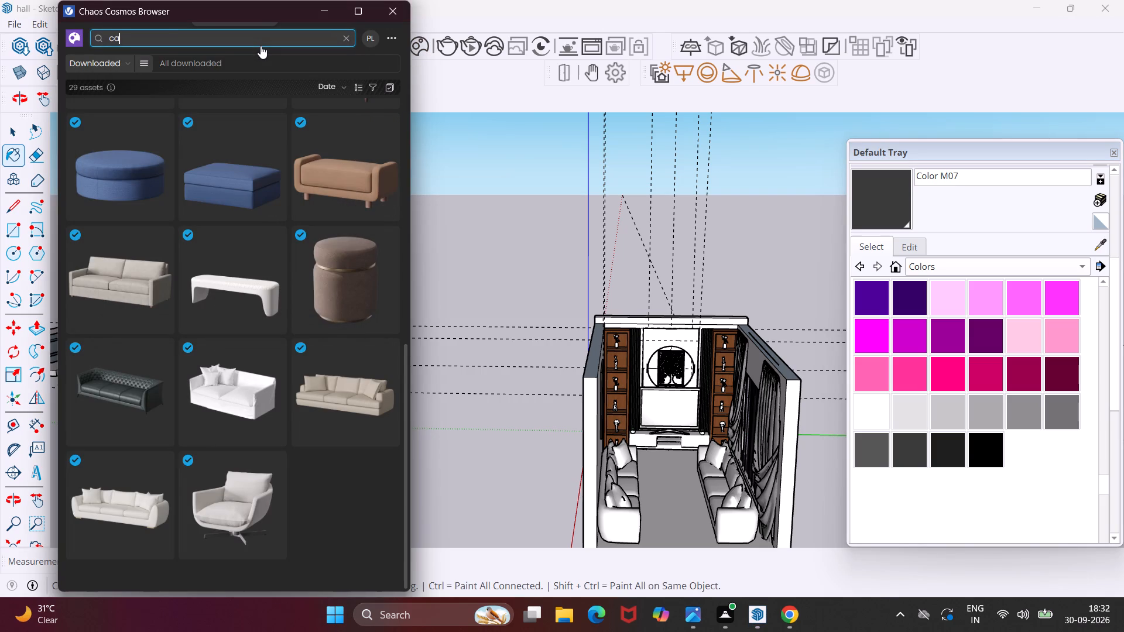
key(r)
text(pet)
key(Return)
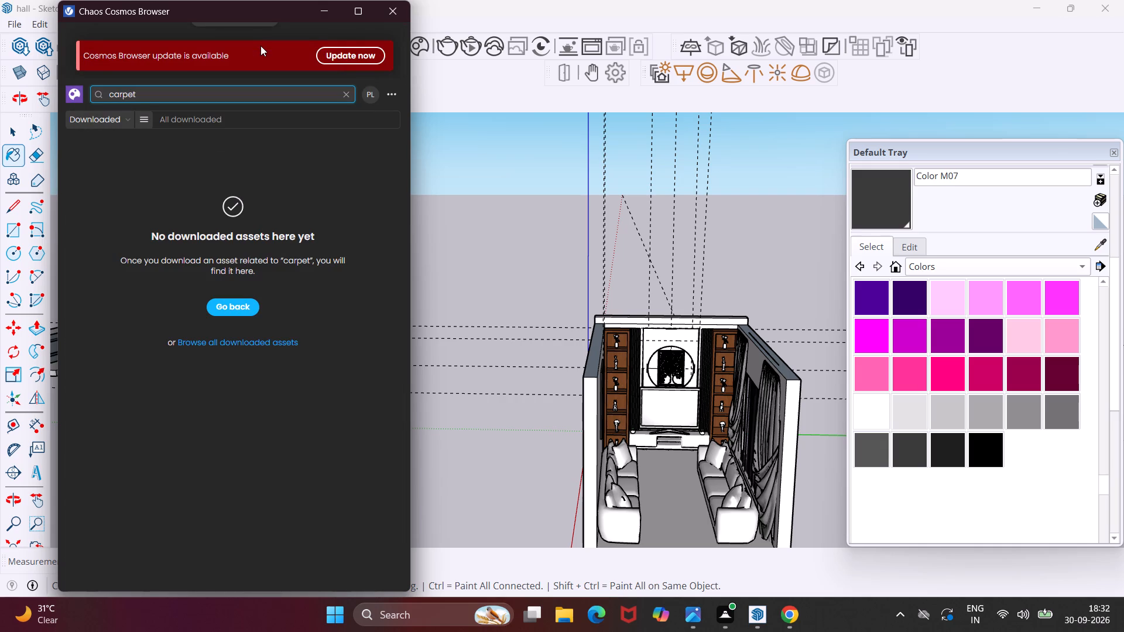
Replace the asset search with "cloth" among the downloaded assets.
click(205, 105)
key(BackSpace)
key(BackSpace)
key(BackSpace)
key(BackSpace)
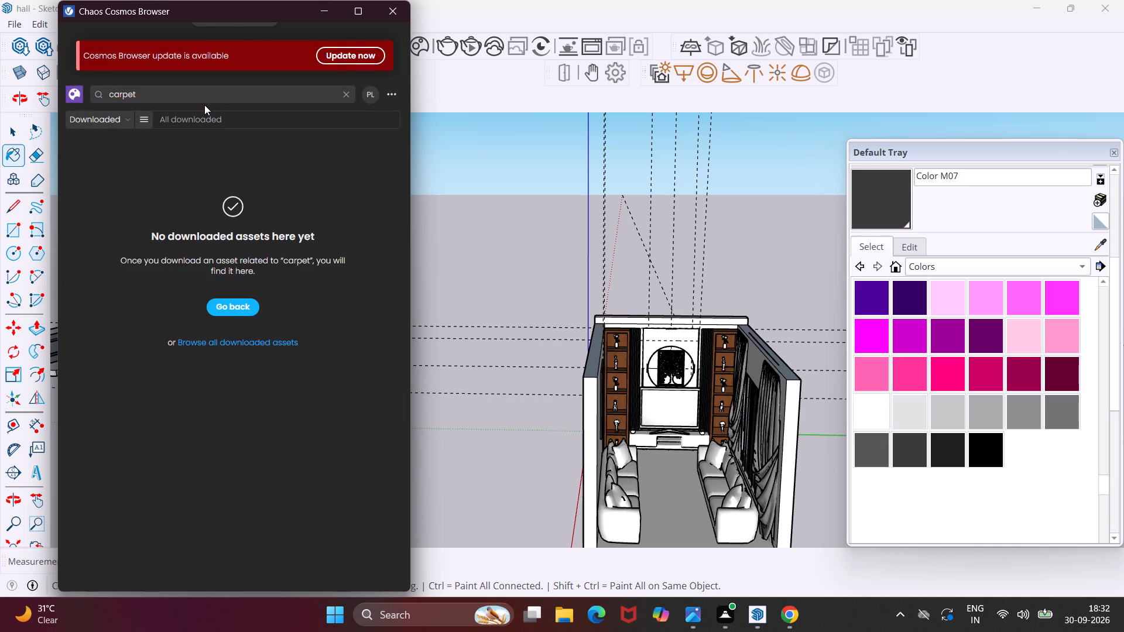
key(BackSpace)
click(184, 98)
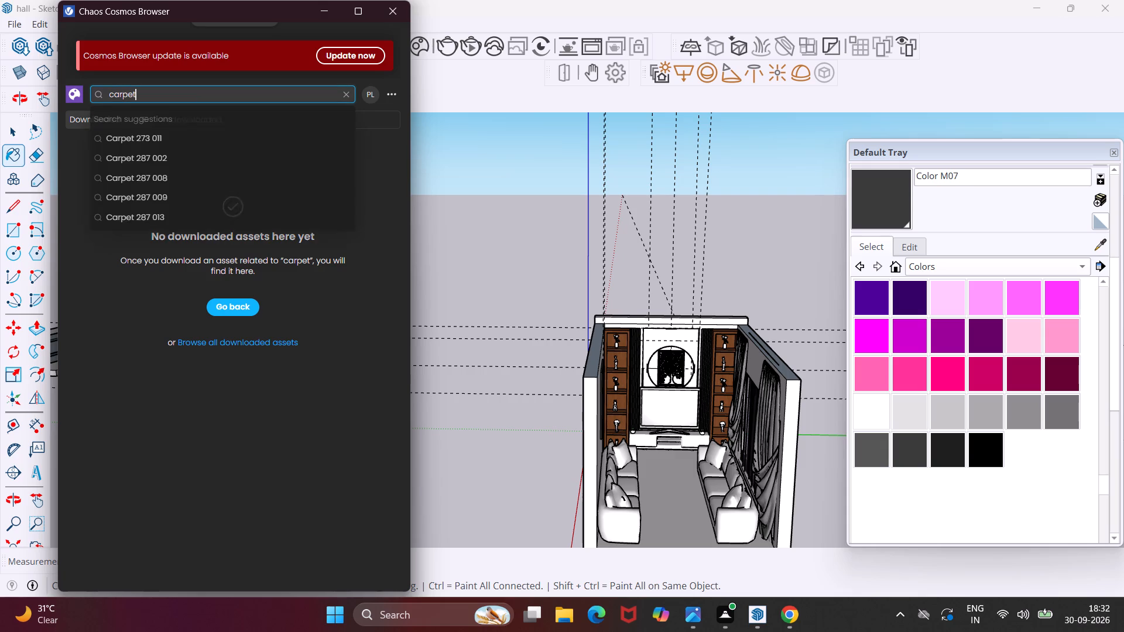
key(BackSpace)
key(BackSpace)
key(BackSpace)
key(BackSpace)
key(BackSpace)
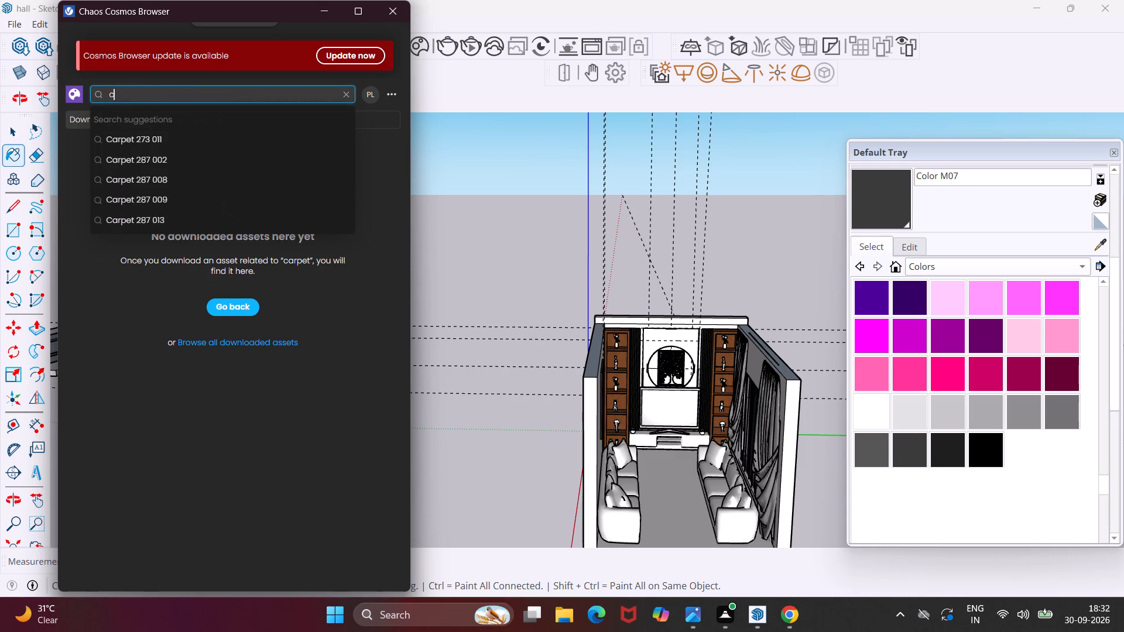
text(loth)
key(Return)
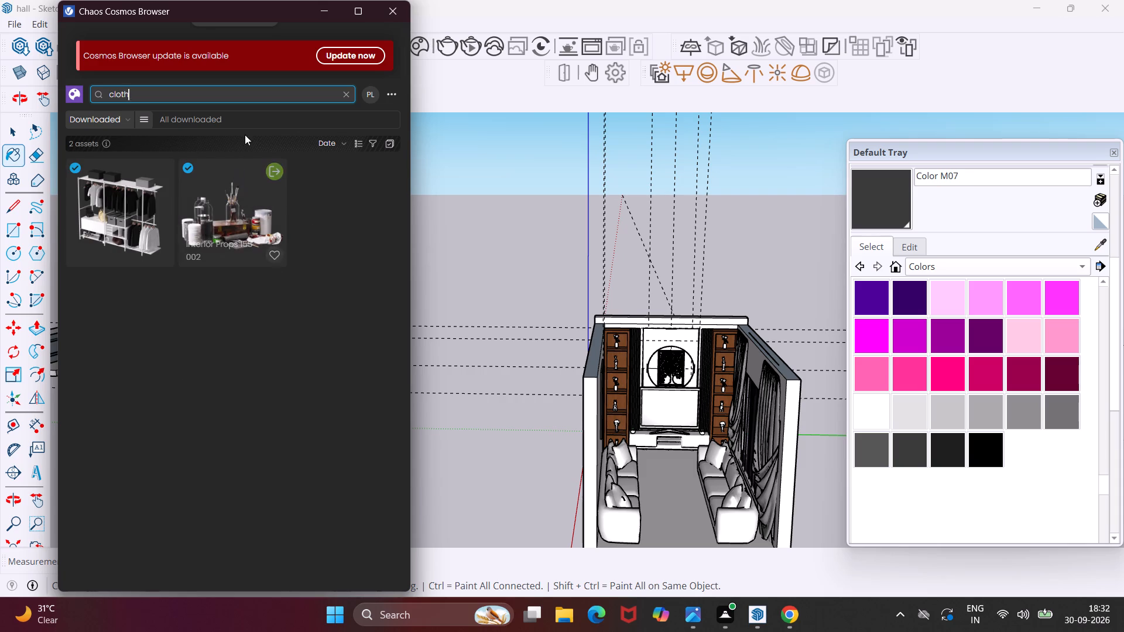
Keep the Downloaded assets filter and narrow the listing to the 3D Models category.
click(108, 114)
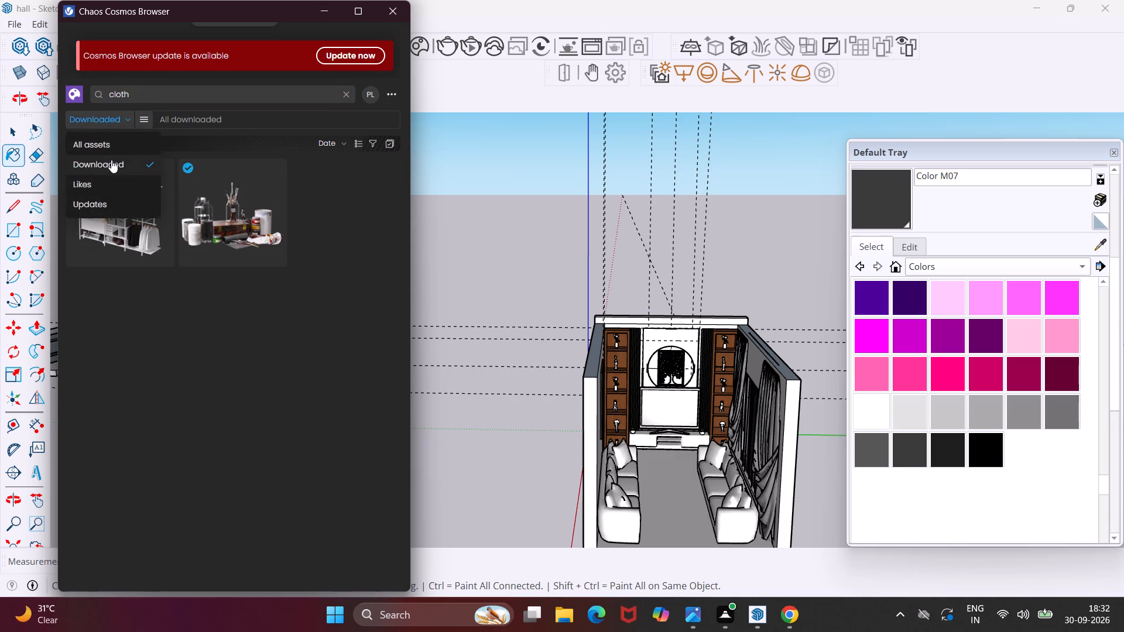
click(111, 160)
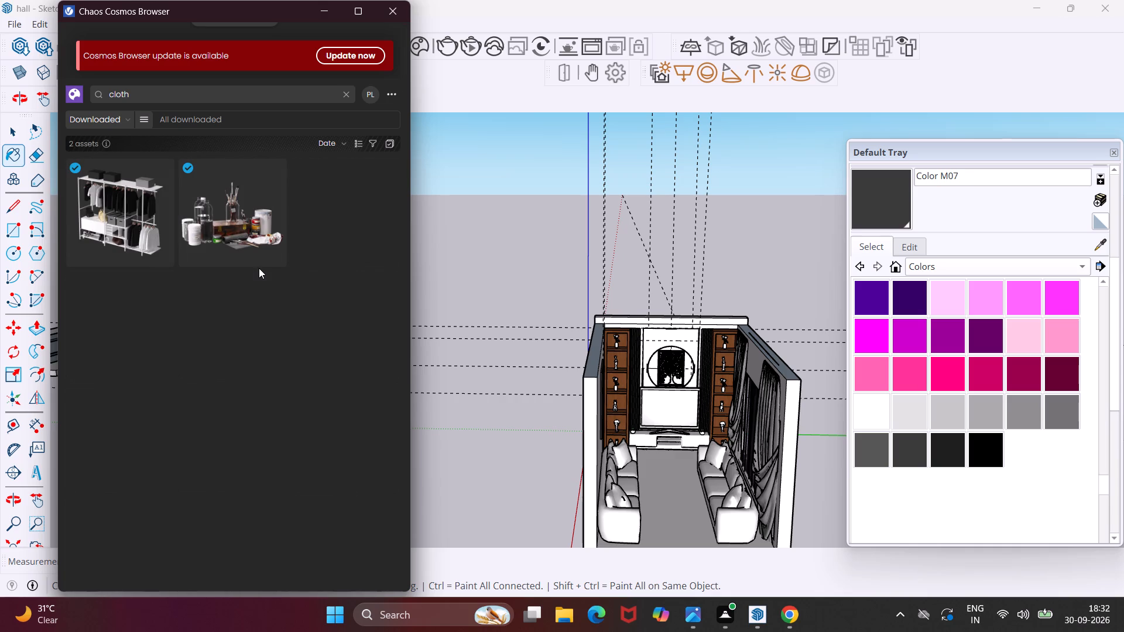
click(269, 119)
click(150, 116)
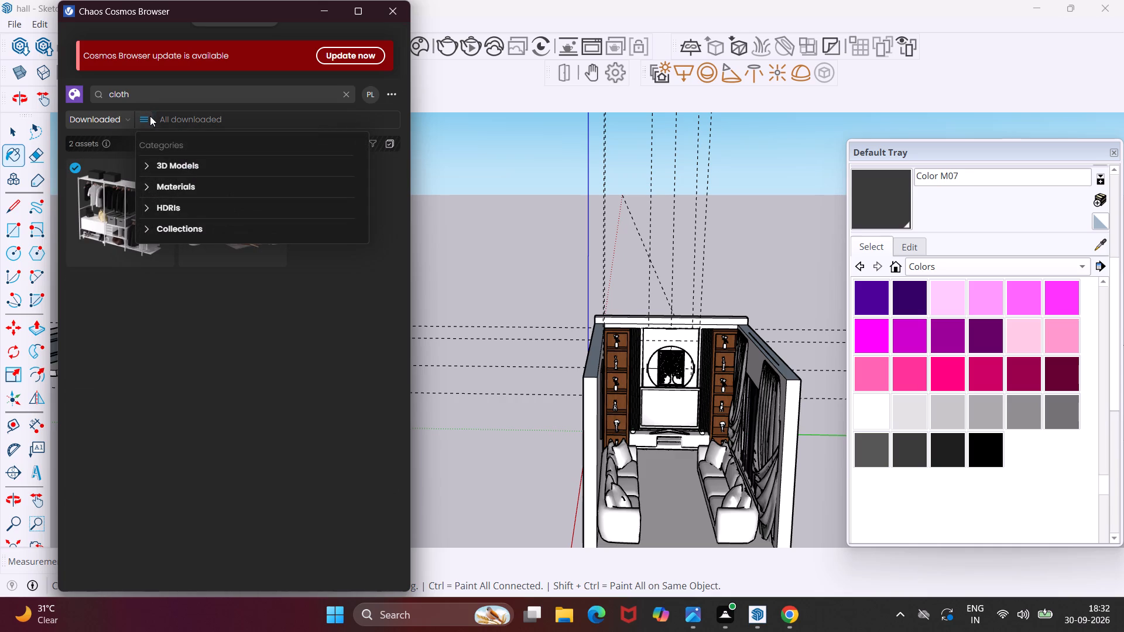
click(170, 162)
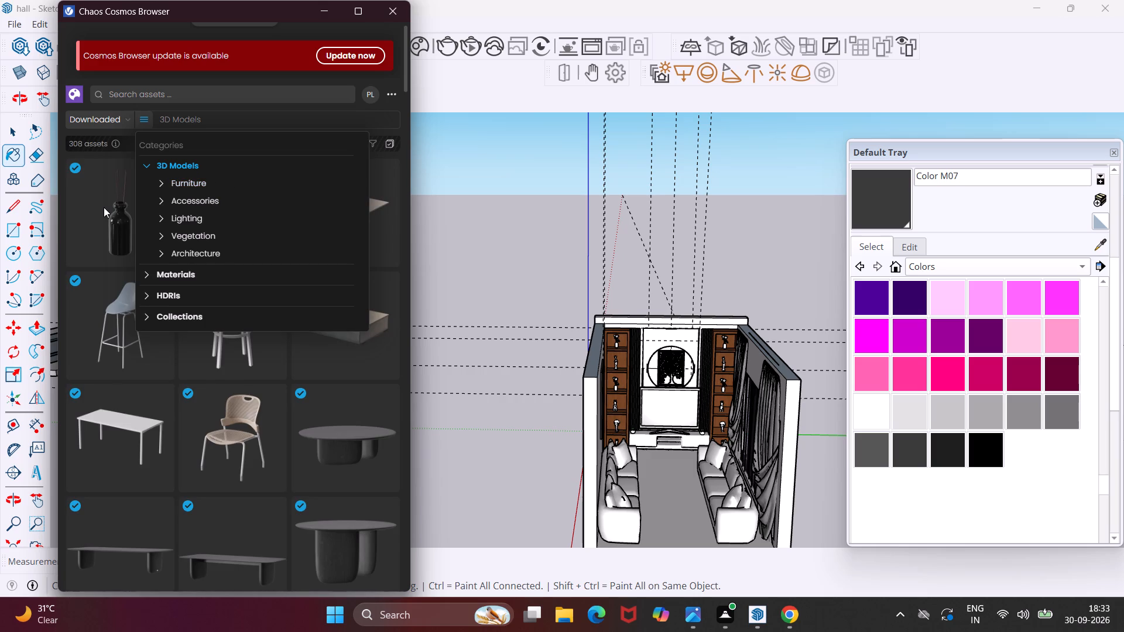
click(104, 207)
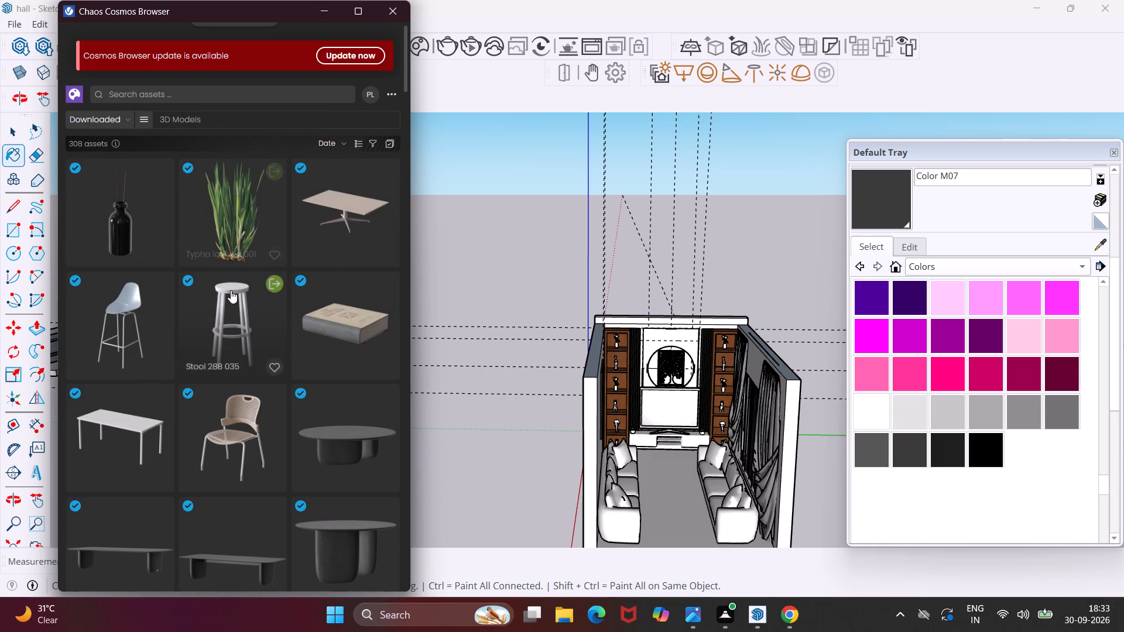
Look through the downloaded 3D models to the end of the listing for a carpet or rug to furnish the hall.
scroll(231, 290, down, 4)
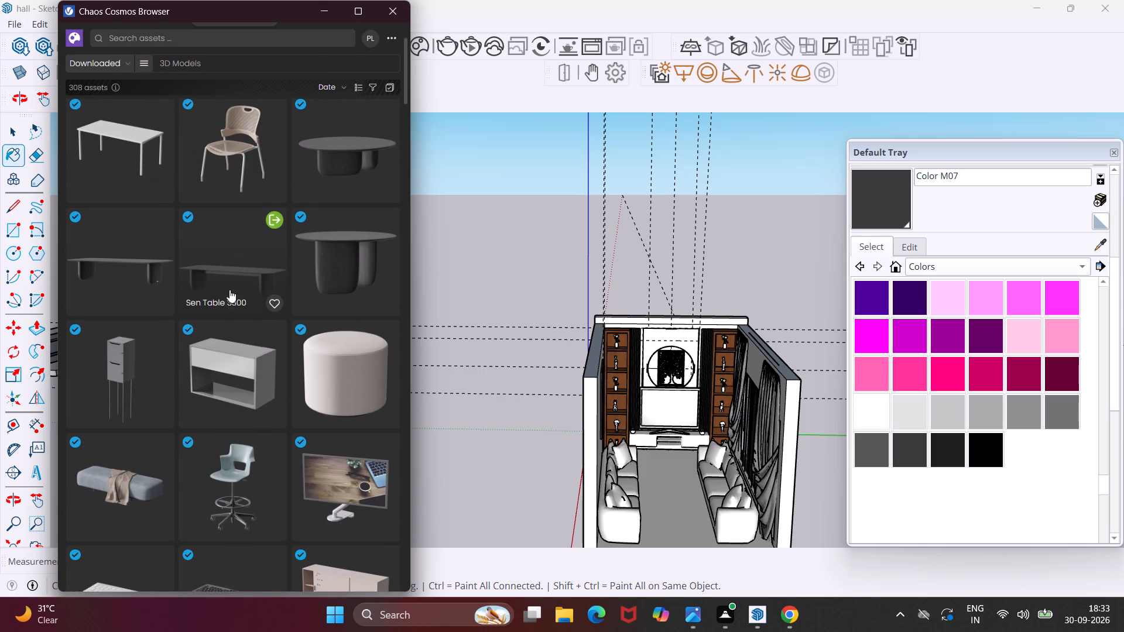
scroll(229, 290, down, 5)
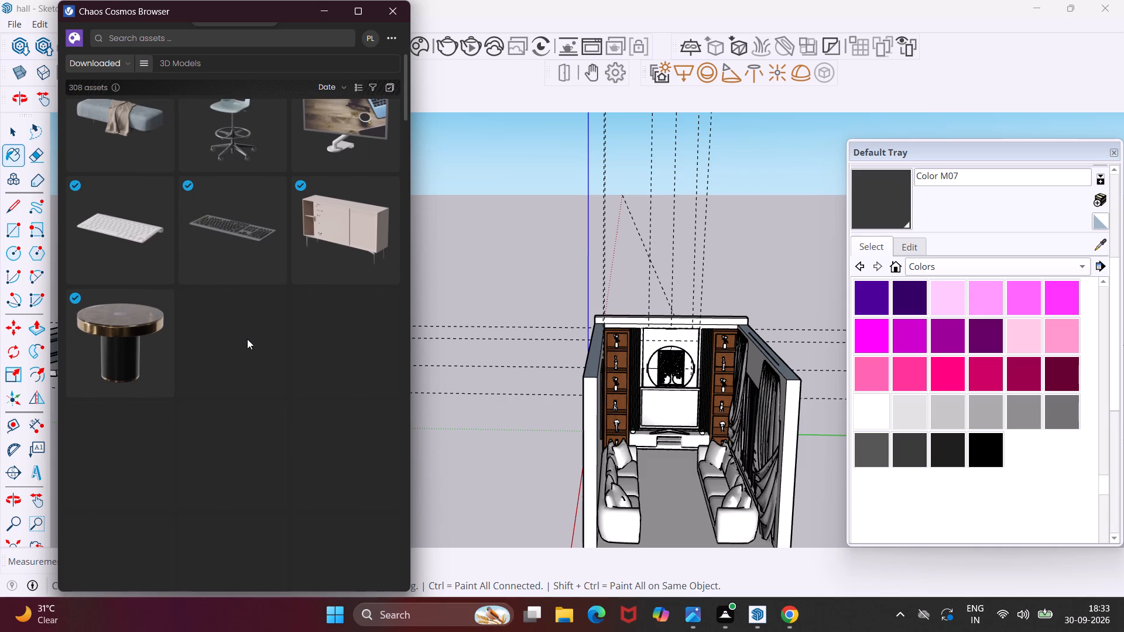
scroll(247, 339, down, 5)
scroll(247, 339, down, 19)
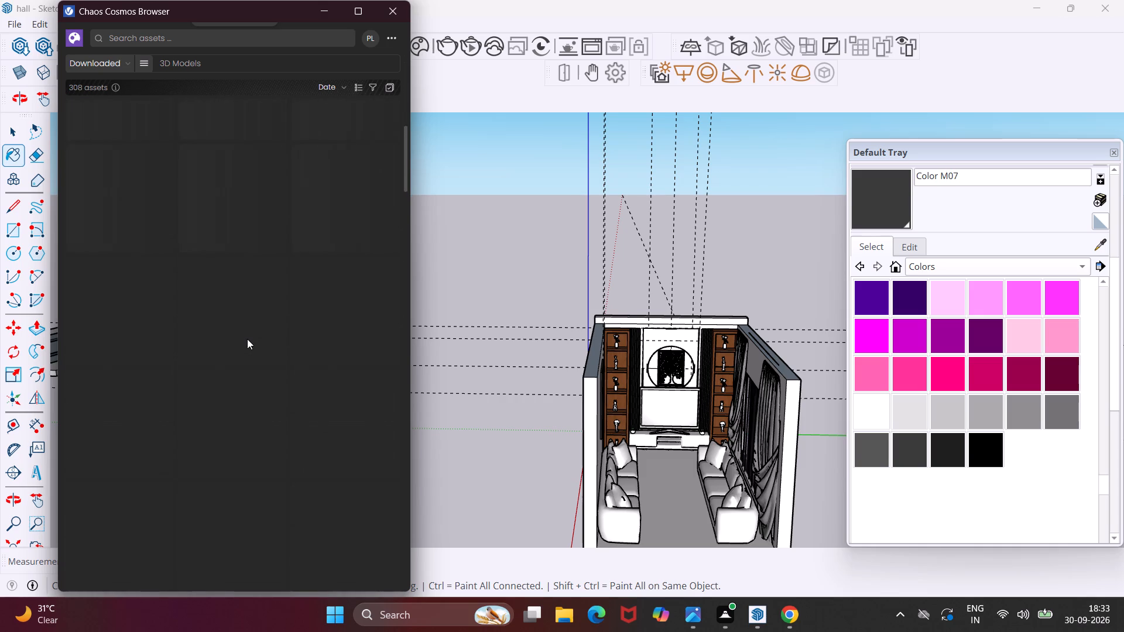
scroll(247, 339, down, 20)
scroll(247, 339, down, 18)
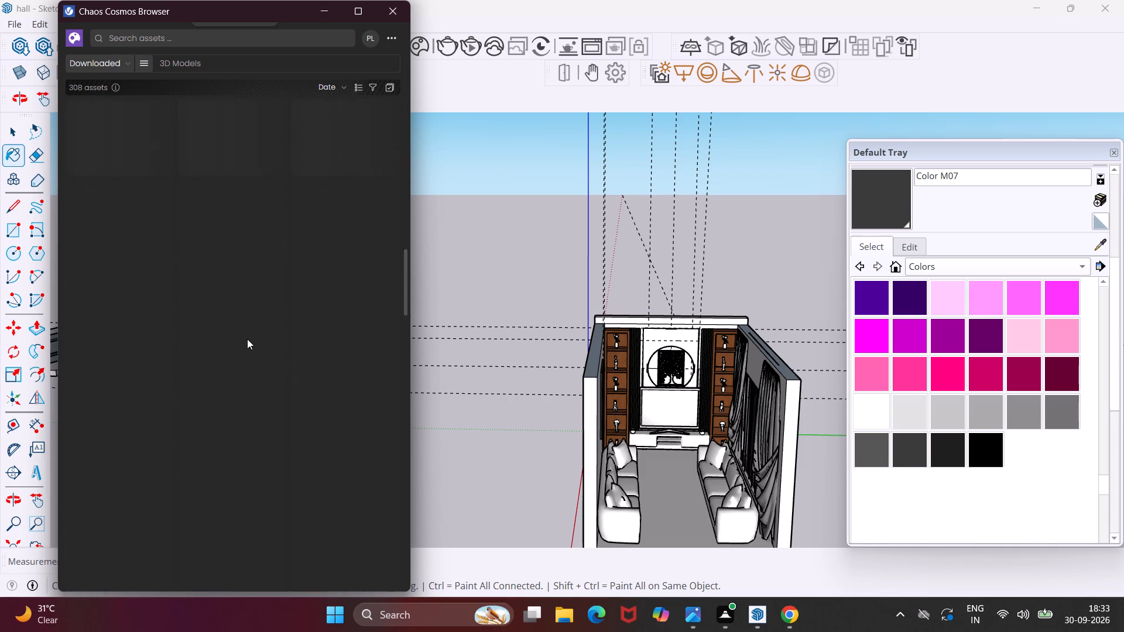
scroll(247, 339, down, 20)
scroll(247, 339, down, 18)
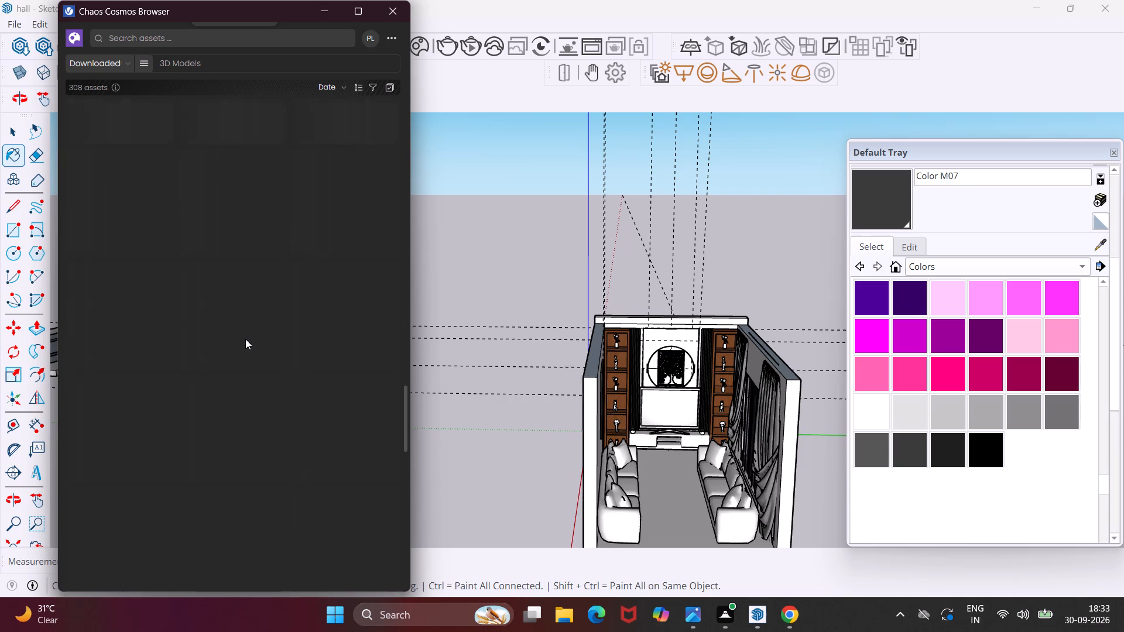
scroll(245, 339, down, 20)
scroll(245, 339, down, 12)
scroll(244, 341, up, 4)
scroll(243, 341, down, 4)
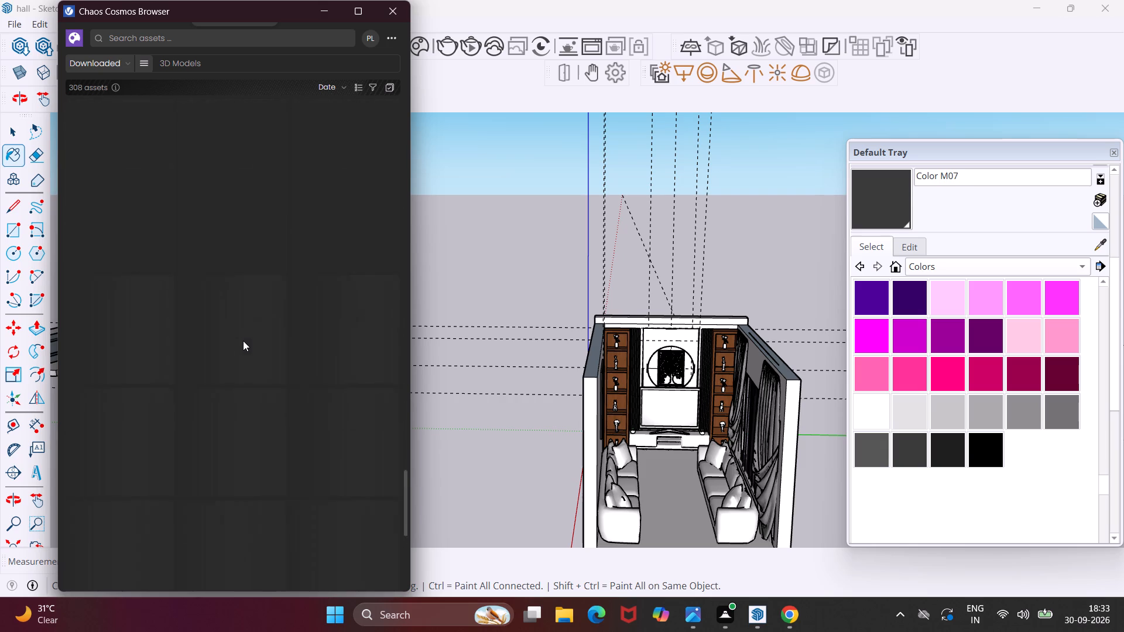
scroll(243, 341, up, 1)
scroll(243, 341, down, 4)
scroll(243, 341, up, 2)
scroll(243, 341, down, 4)
scroll(242, 341, up, 3)
scroll(242, 341, down, 5)
scroll(242, 341, up, 3)
scroll(242, 341, down, 18)
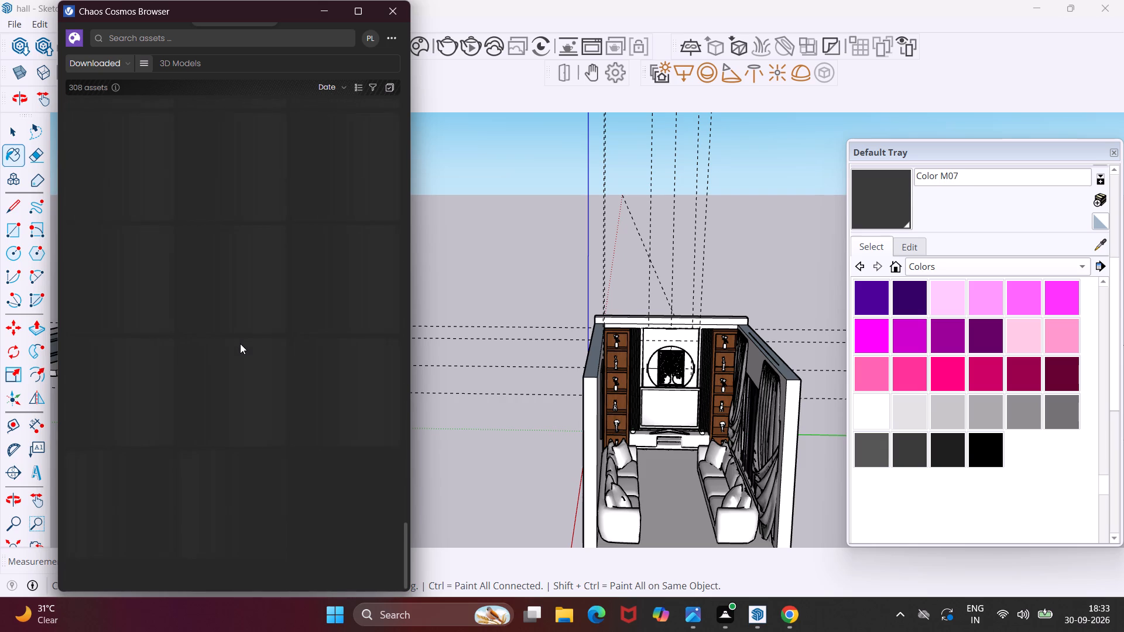
scroll(240, 344, down, 5)
scroll(255, 442, up, 5)
scroll(255, 442, up, 20)
scroll(255, 442, up, 15)
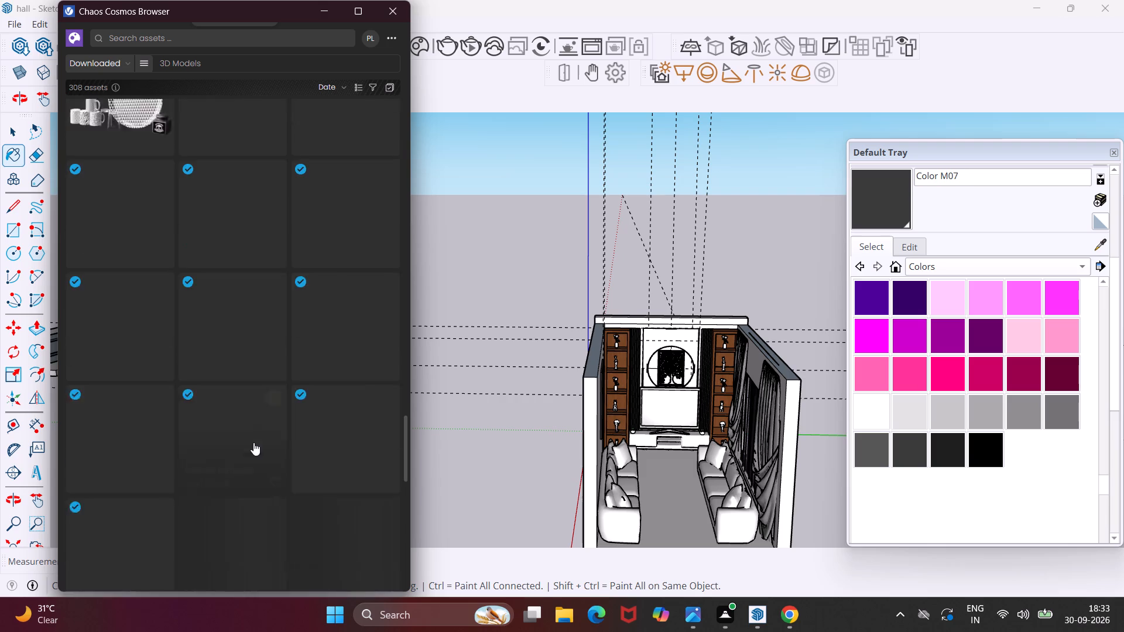
scroll(253, 442, up, 4)
scroll(253, 442, down, 3)
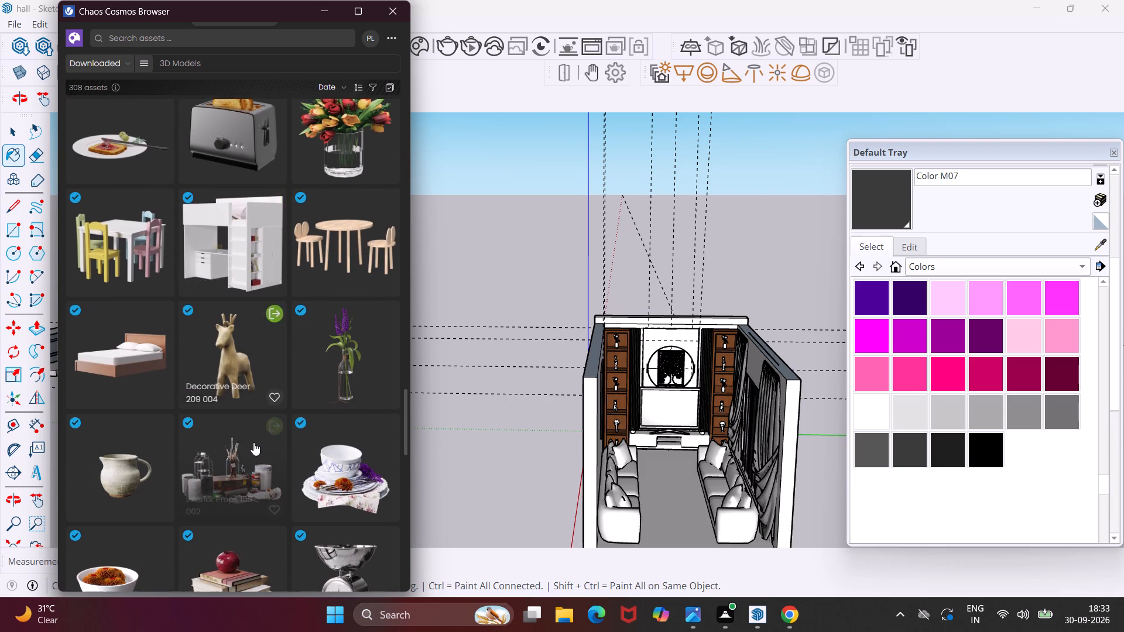
scroll(253, 442, down, 2)
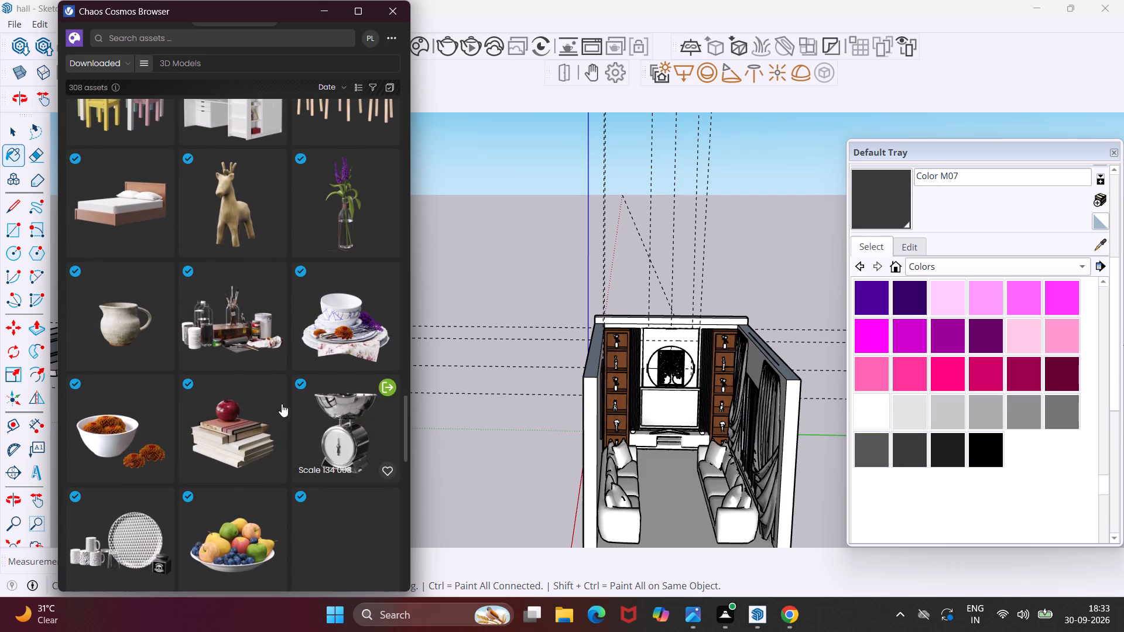
scroll(251, 413, down, 4)
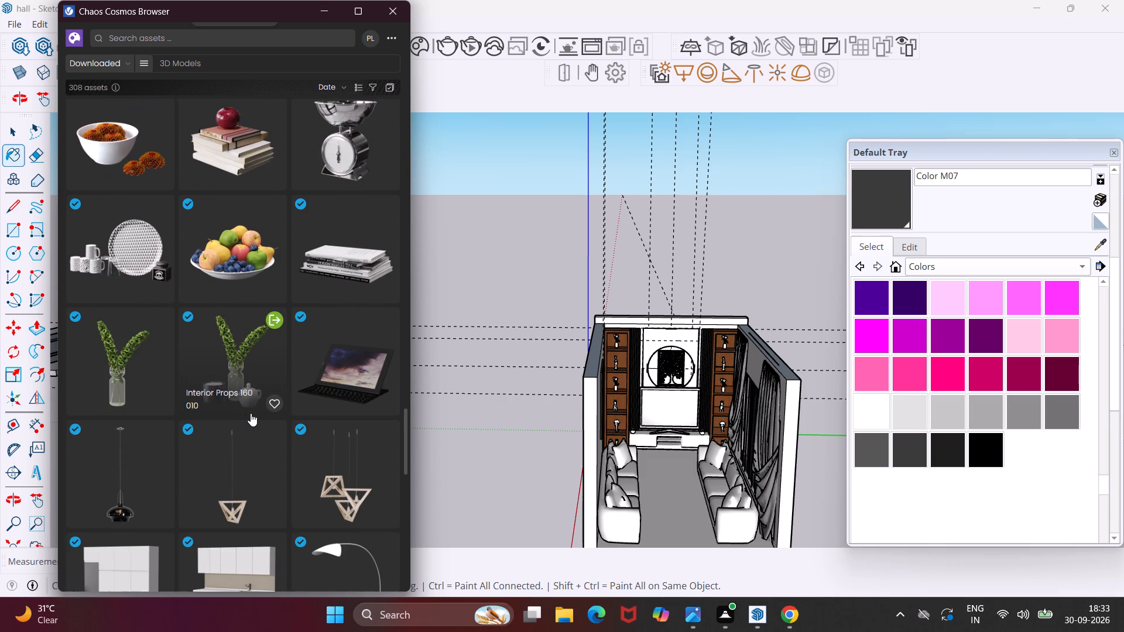
scroll(251, 413, down, 2)
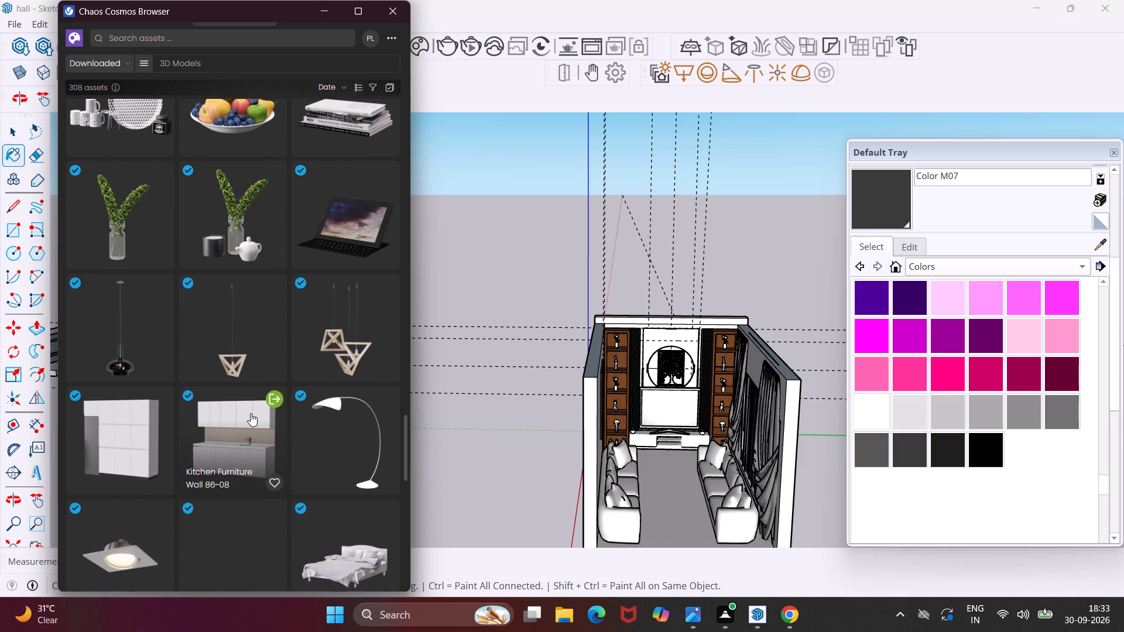
scroll(251, 413, down, 5)
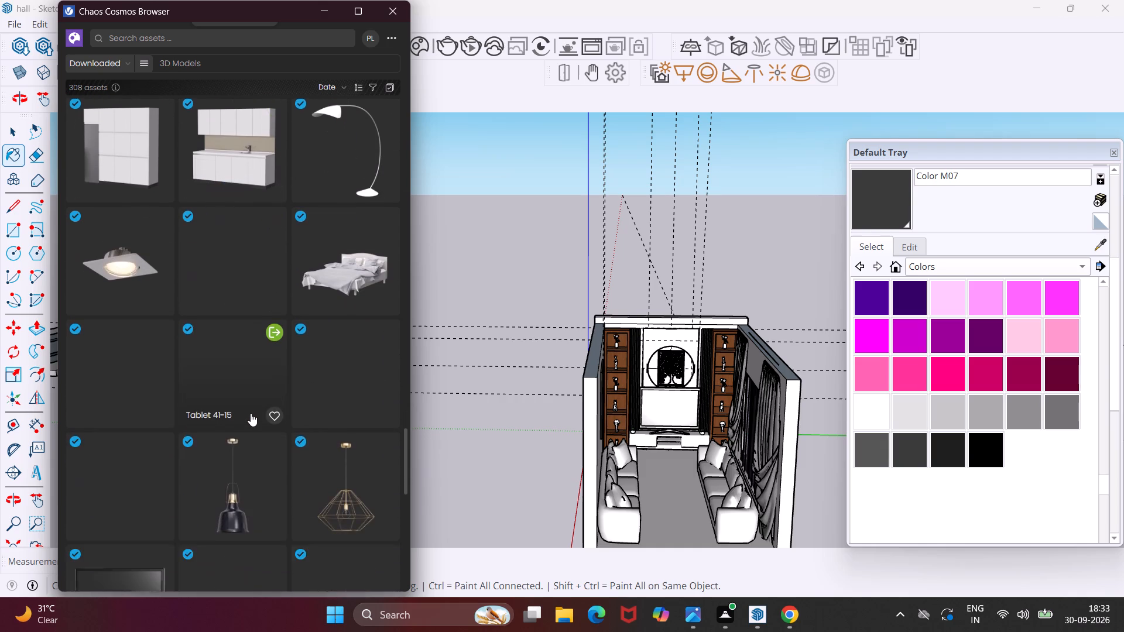
scroll(251, 413, down, 4)
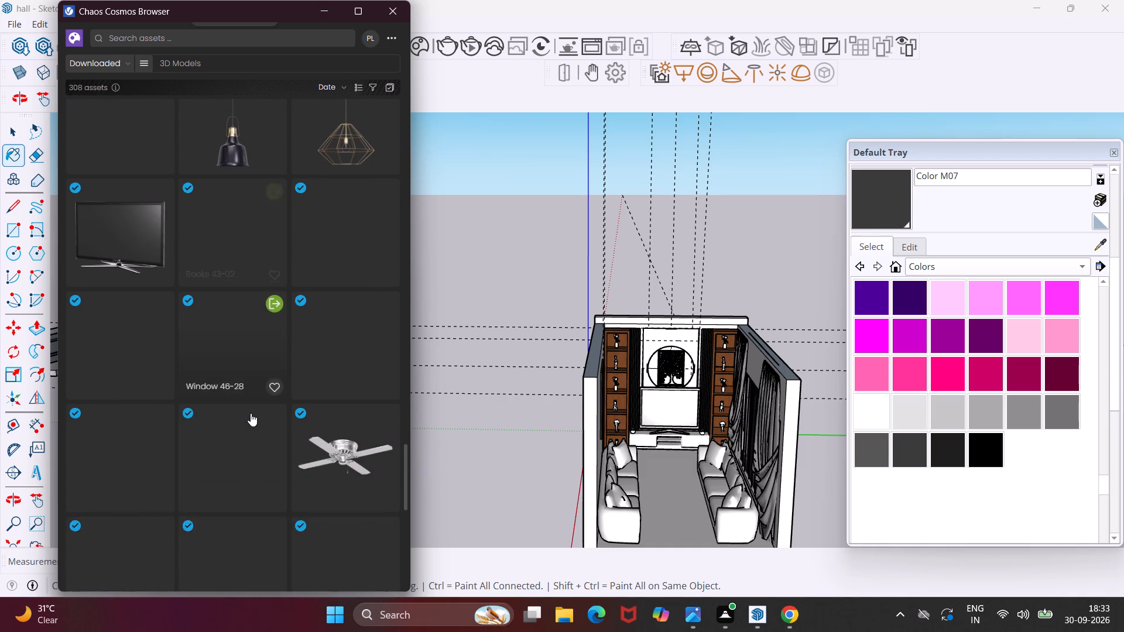
scroll(251, 413, down, 2)
scroll(250, 335, down, 1)
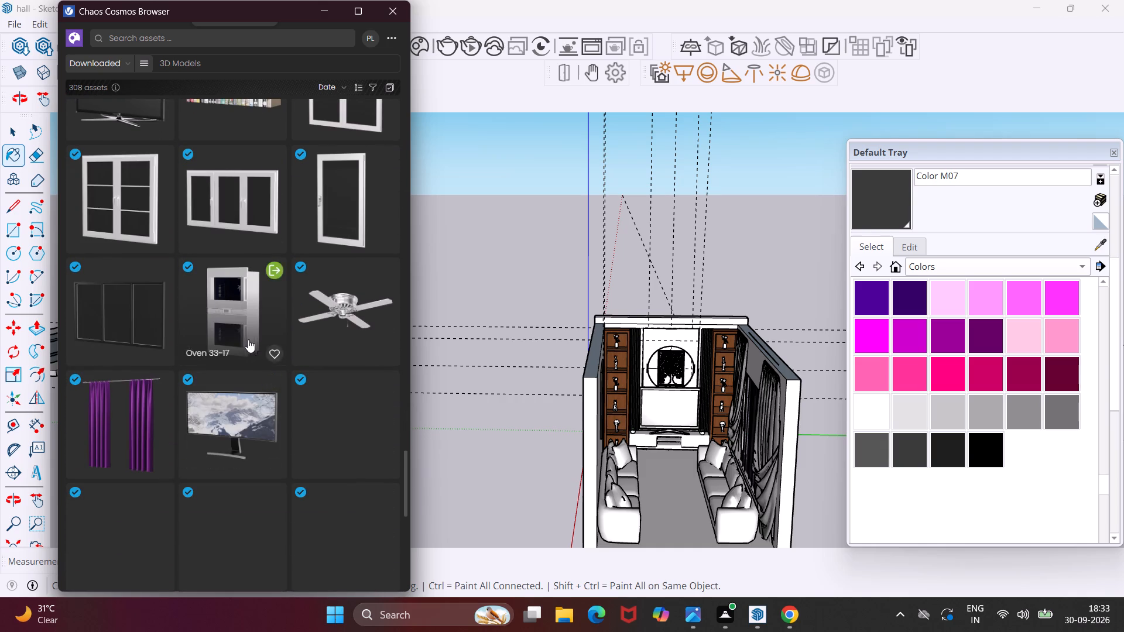
scroll(248, 339, down, 5)
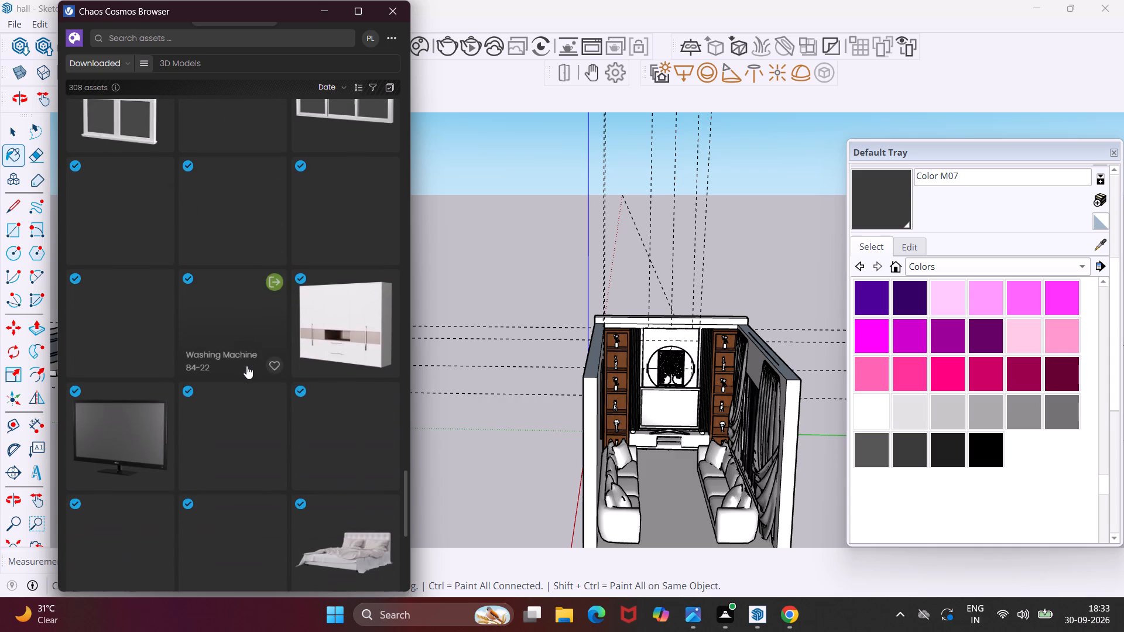
scroll(246, 366, down, 7)
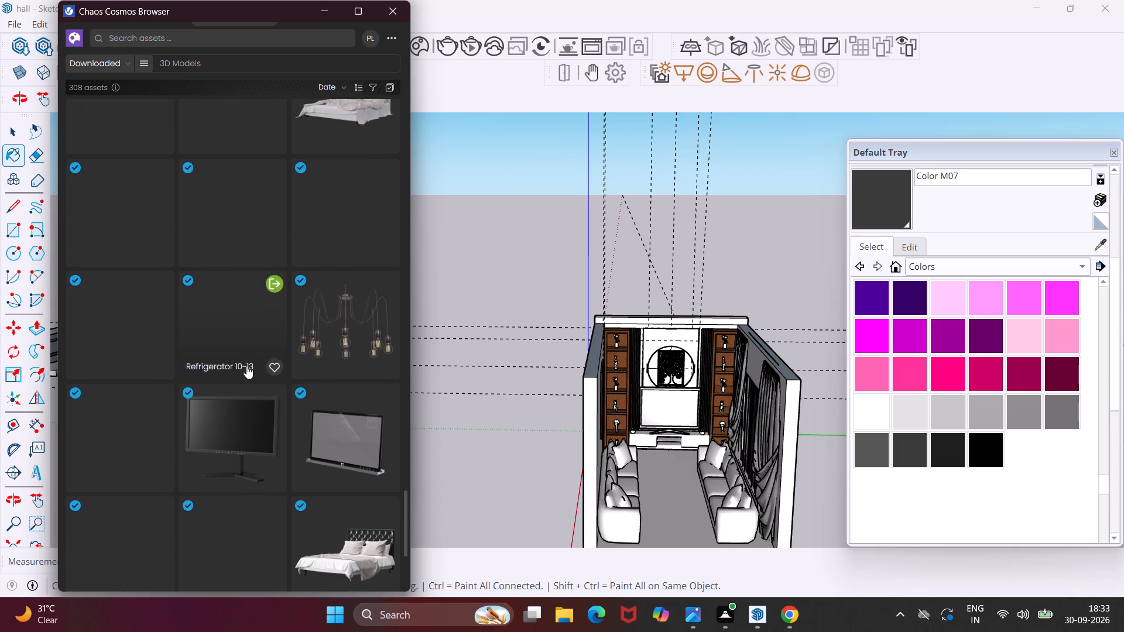
scroll(246, 366, down, 4)
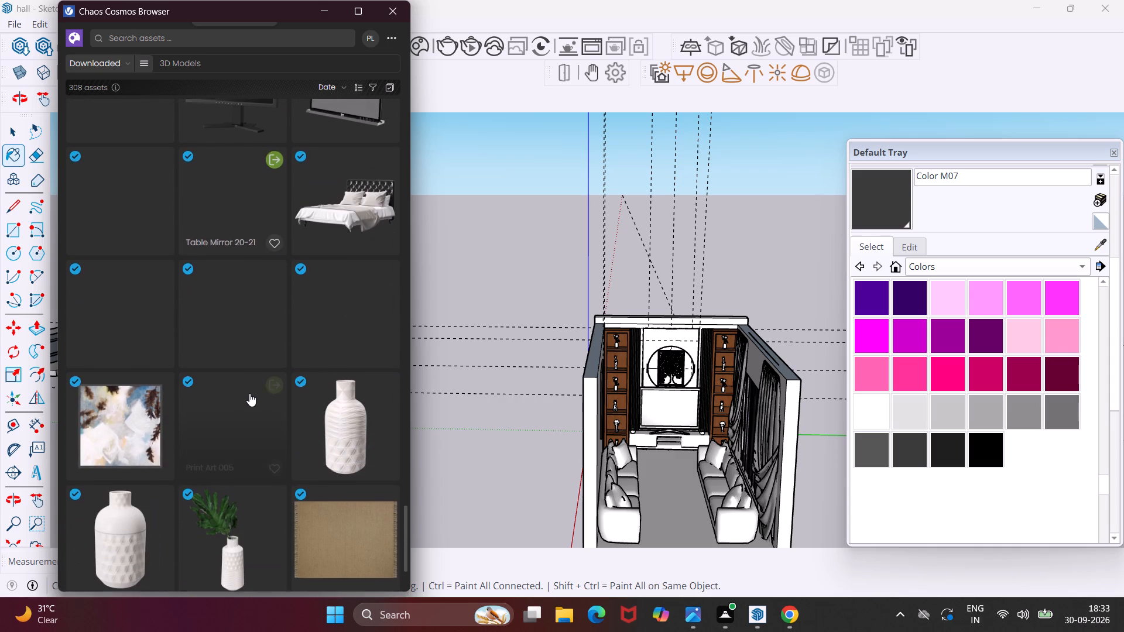
scroll(249, 393, down, 2)
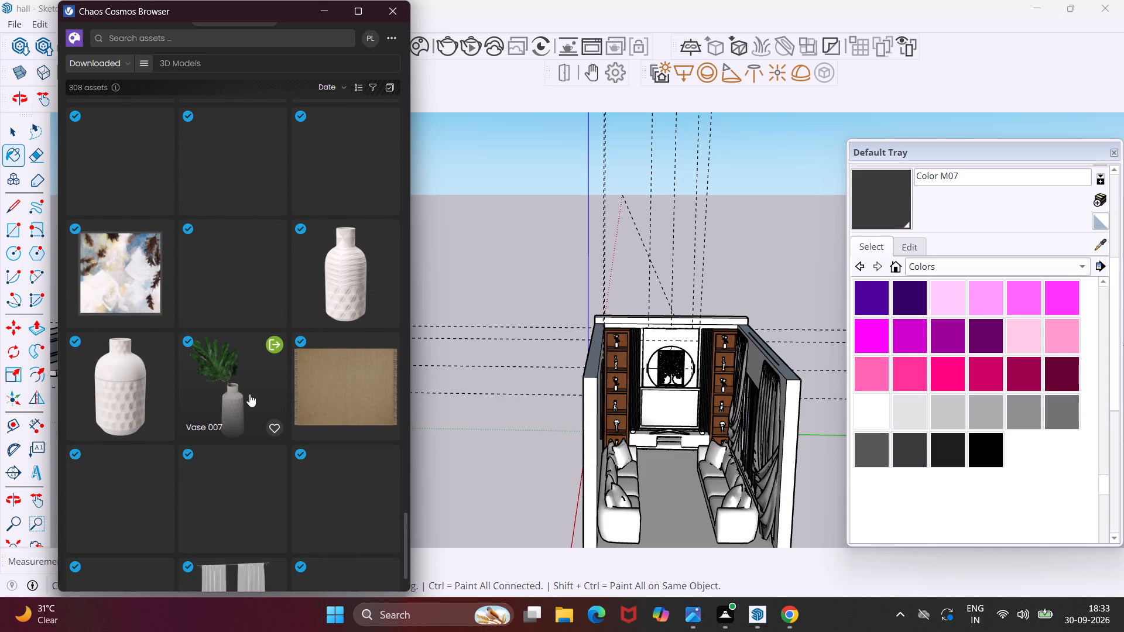
scroll(249, 394, down, 2)
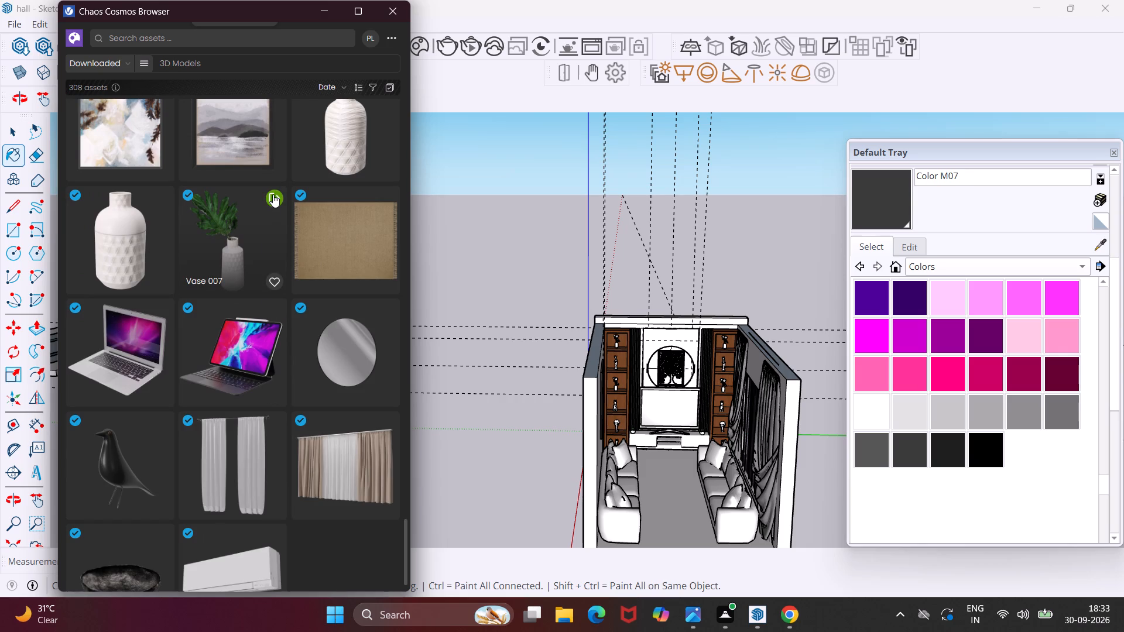
scroll(258, 325, down, 7)
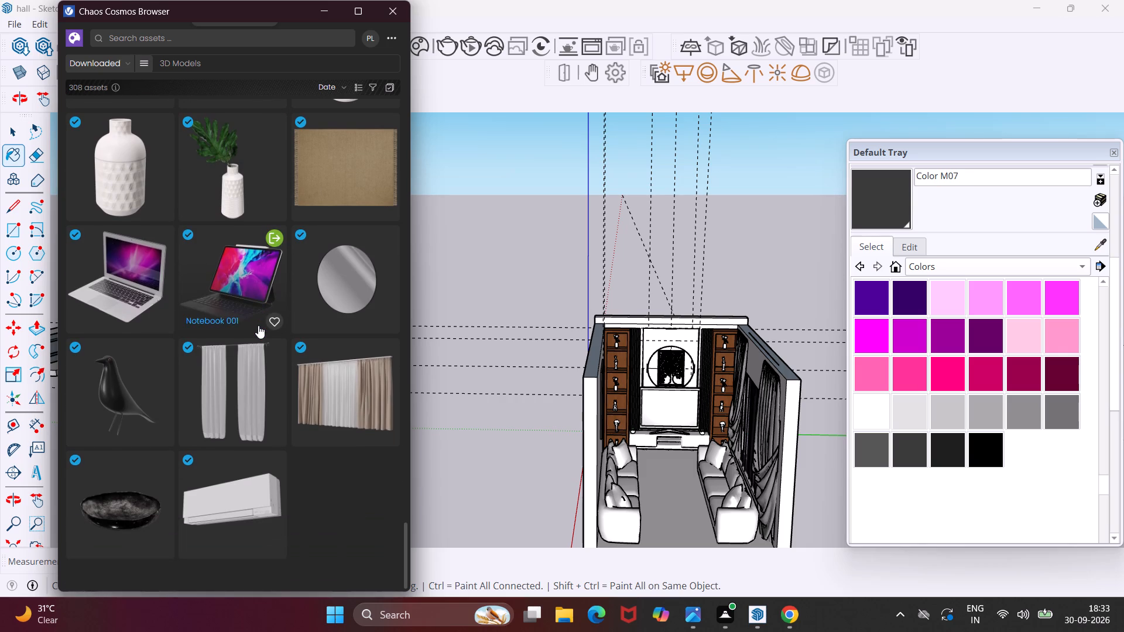
Look back through the downloaded 3D models toward the start of the listing for a suitable piece to furnish the hall.
scroll(258, 325, up, 9)
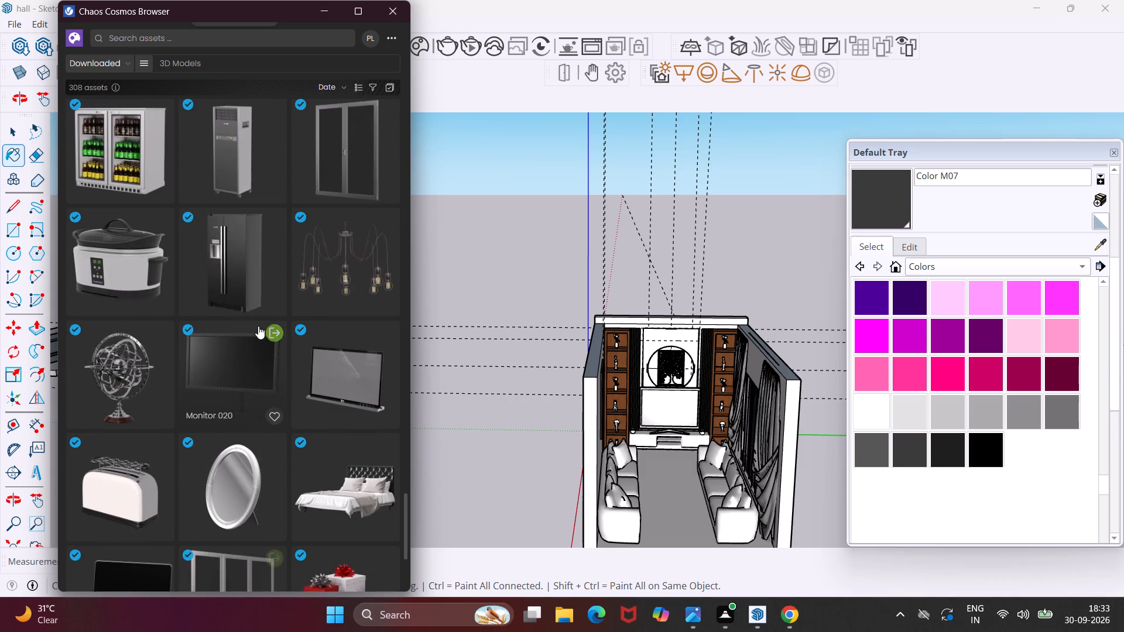
scroll(258, 326, up, 5)
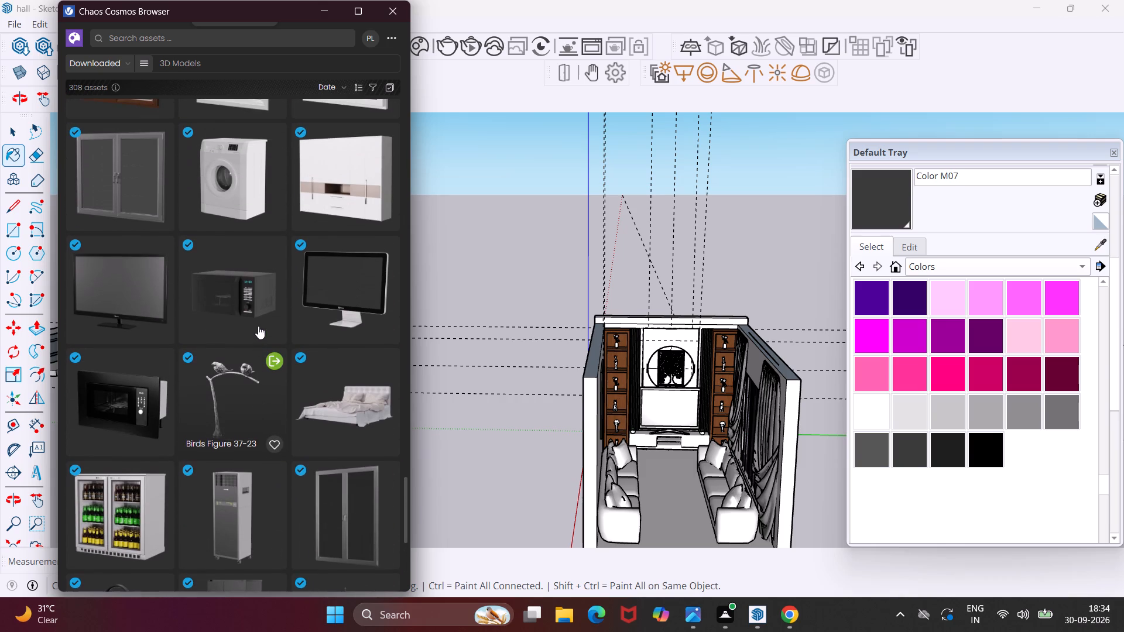
scroll(258, 326, up, 4)
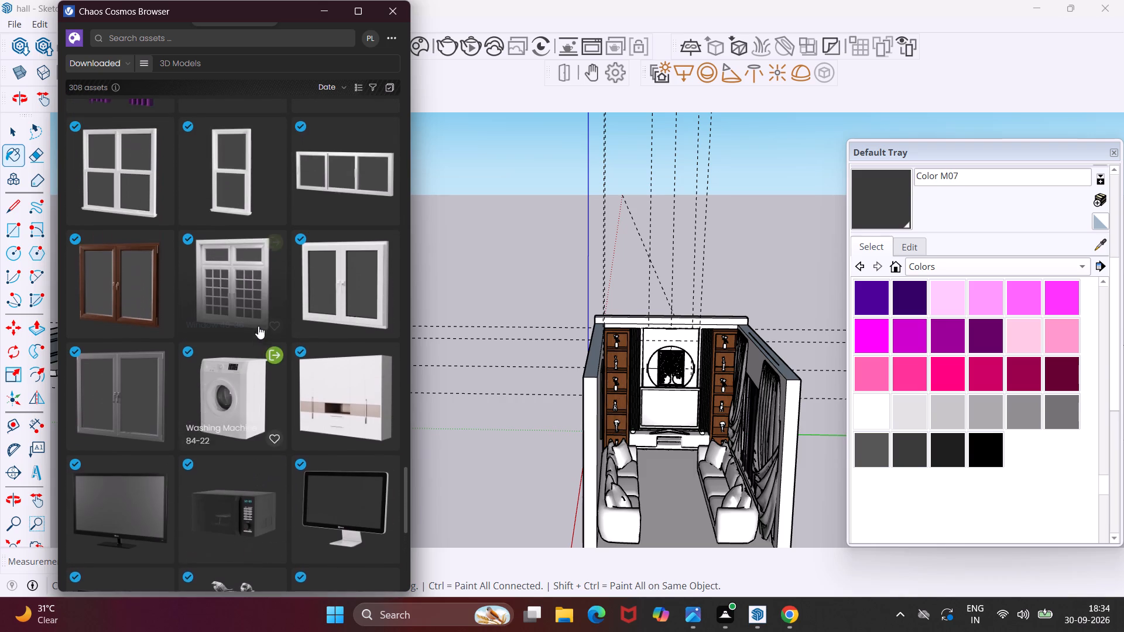
scroll(258, 326, up, 9)
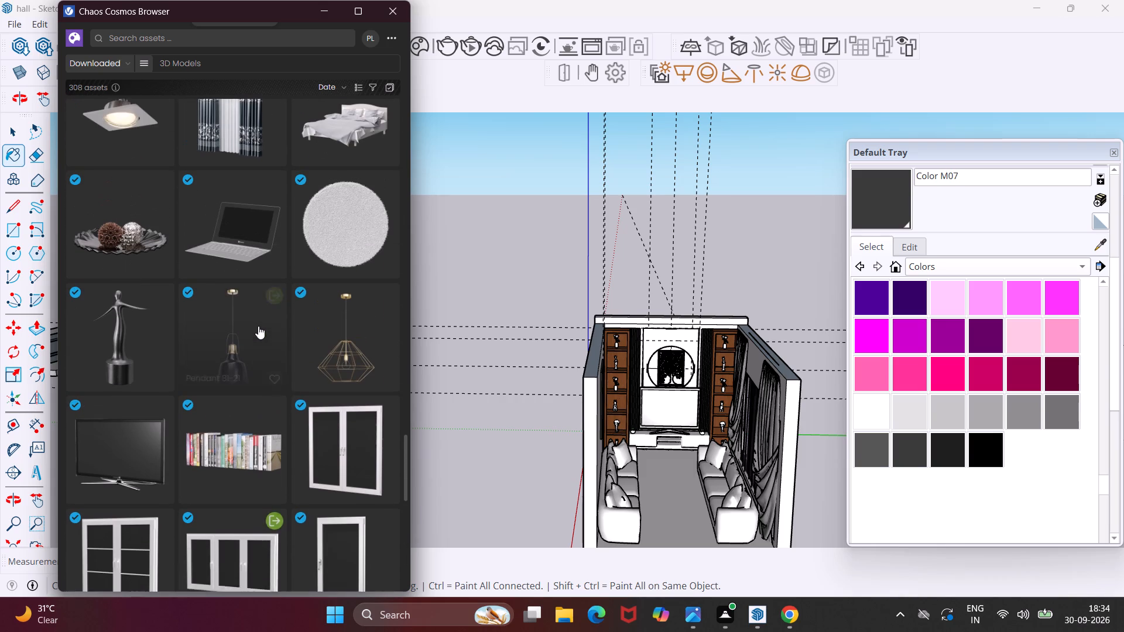
scroll(227, 312, up, 3)
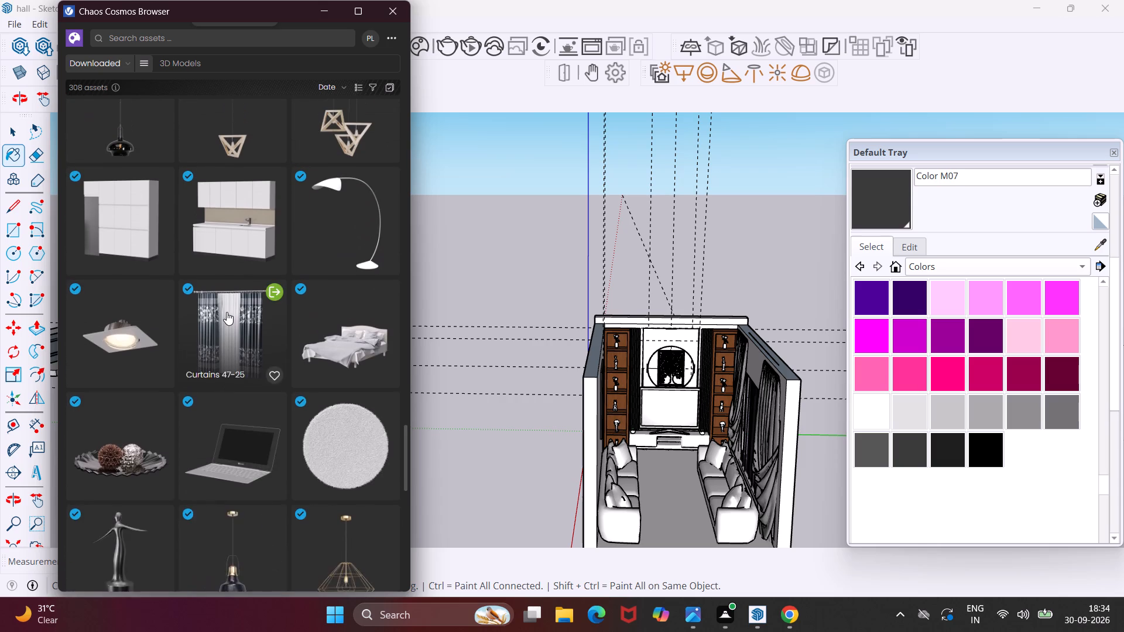
scroll(227, 312, up, 10)
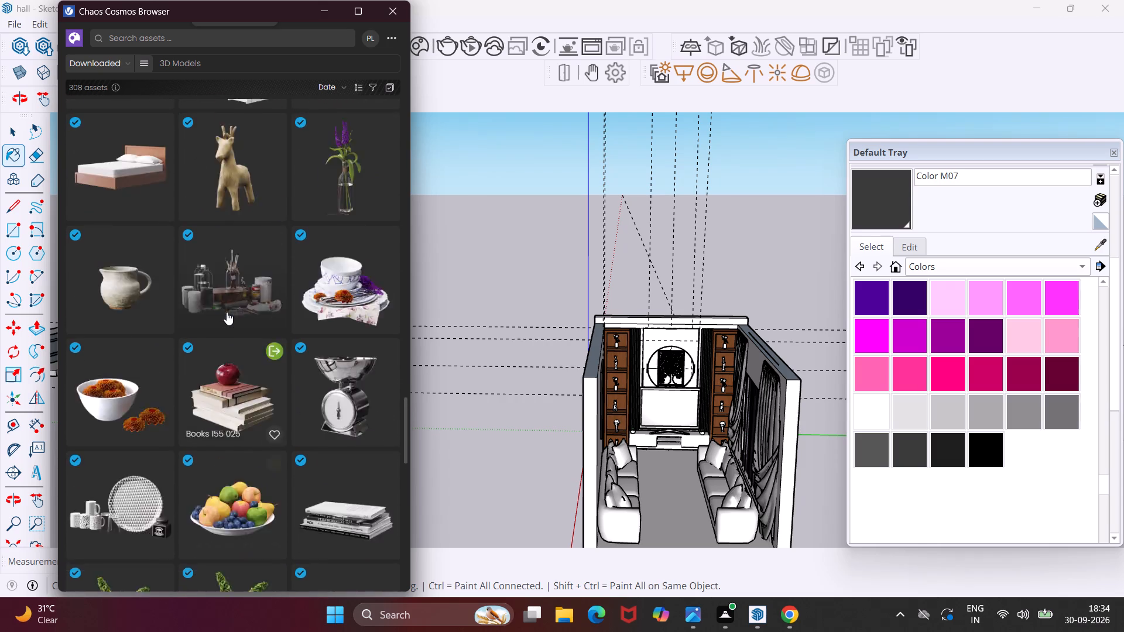
scroll(227, 312, up, 8)
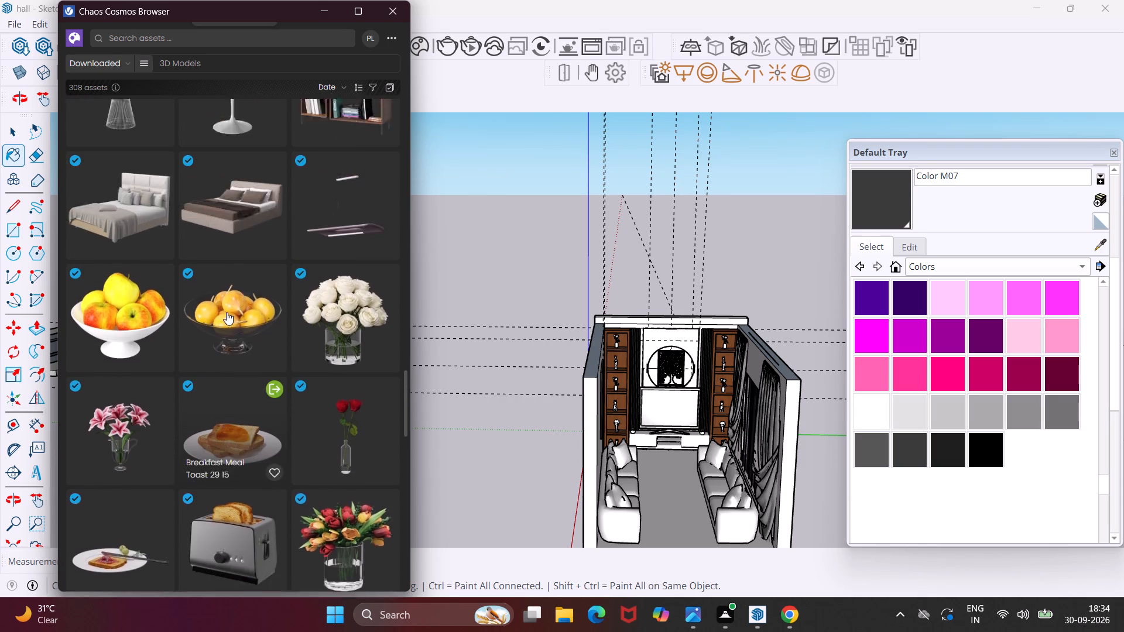
scroll(227, 312, up, 4)
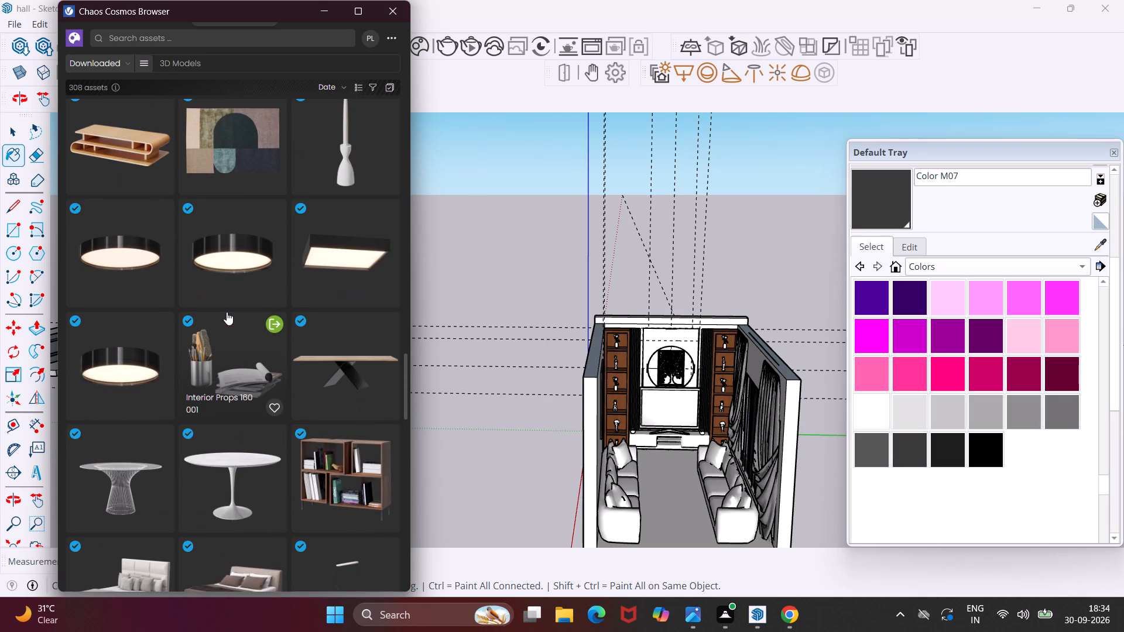
scroll(227, 312, up, 3)
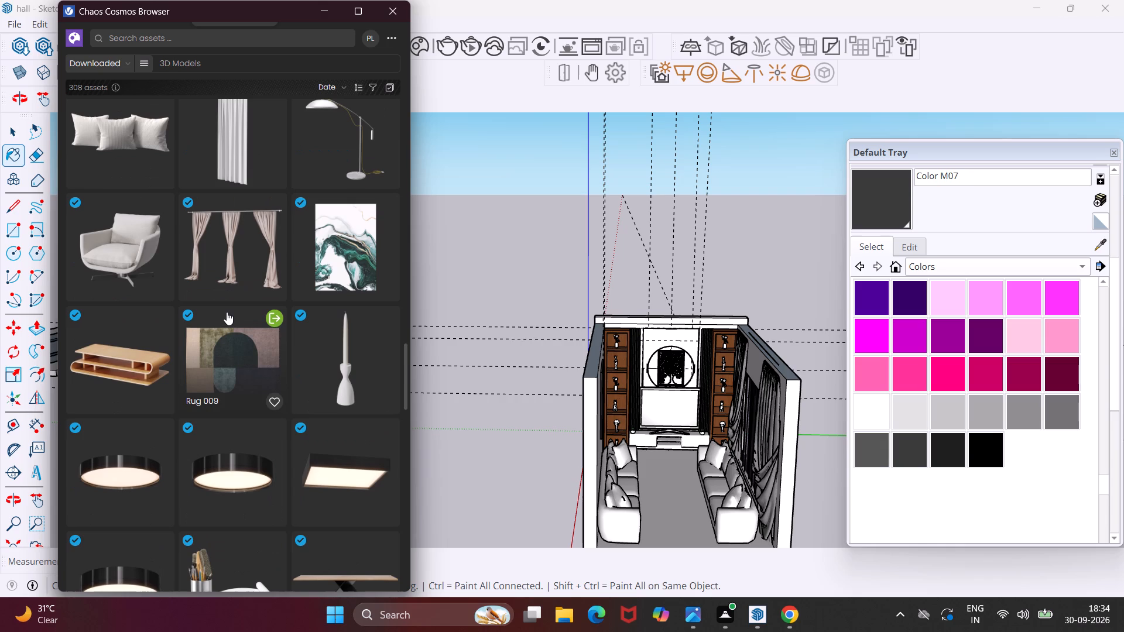
scroll(227, 312, up, 4)
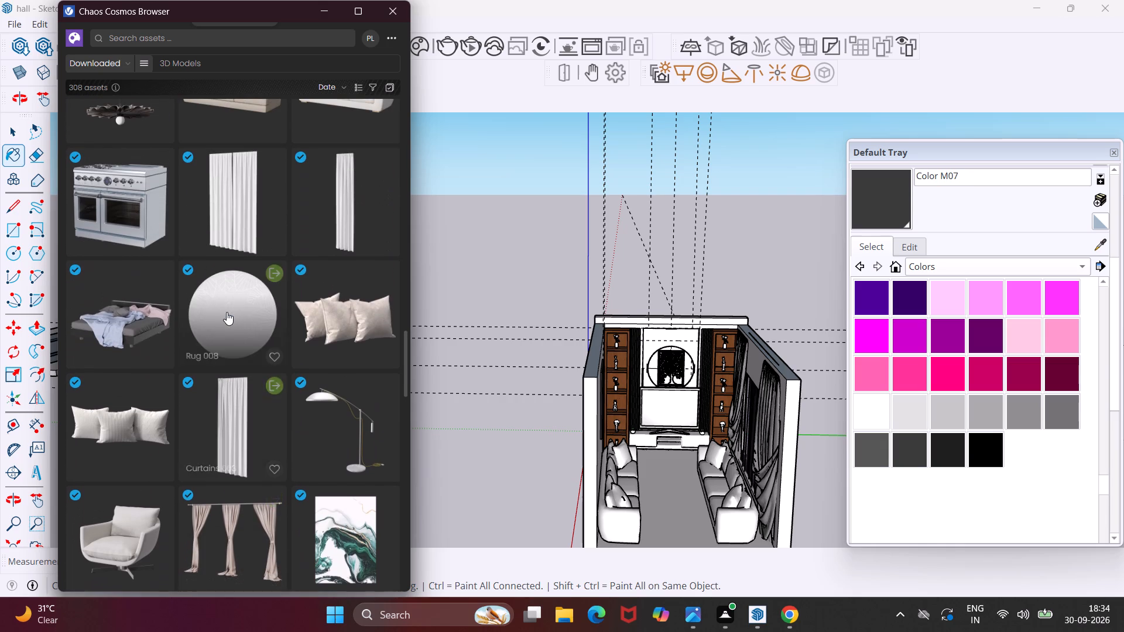
scroll(227, 312, up, 8)
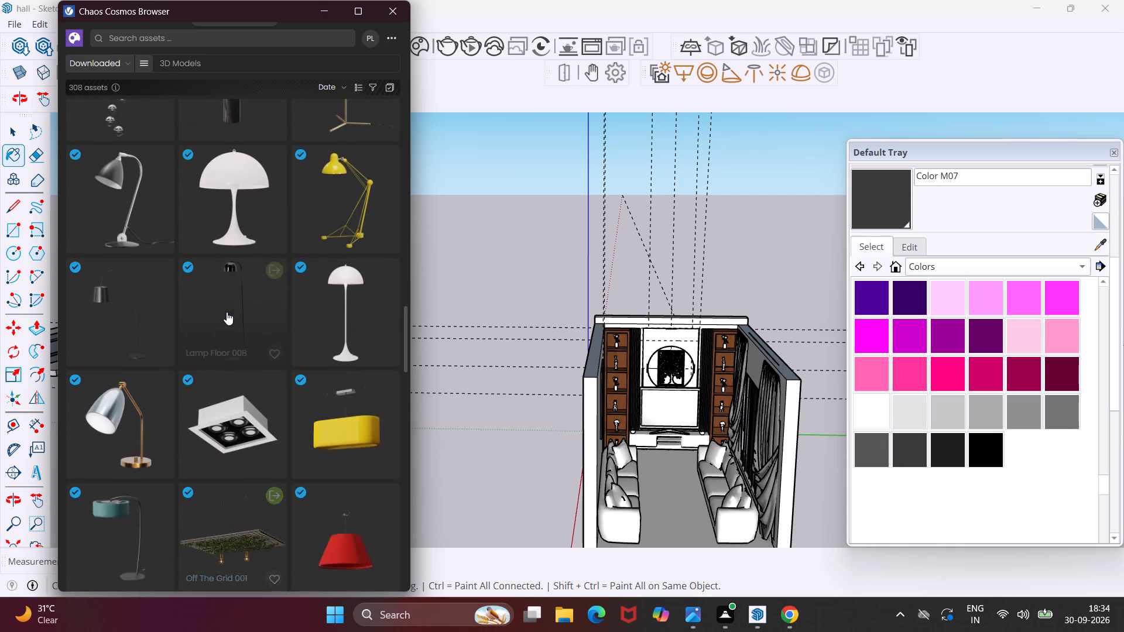
scroll(227, 312, up, 10)
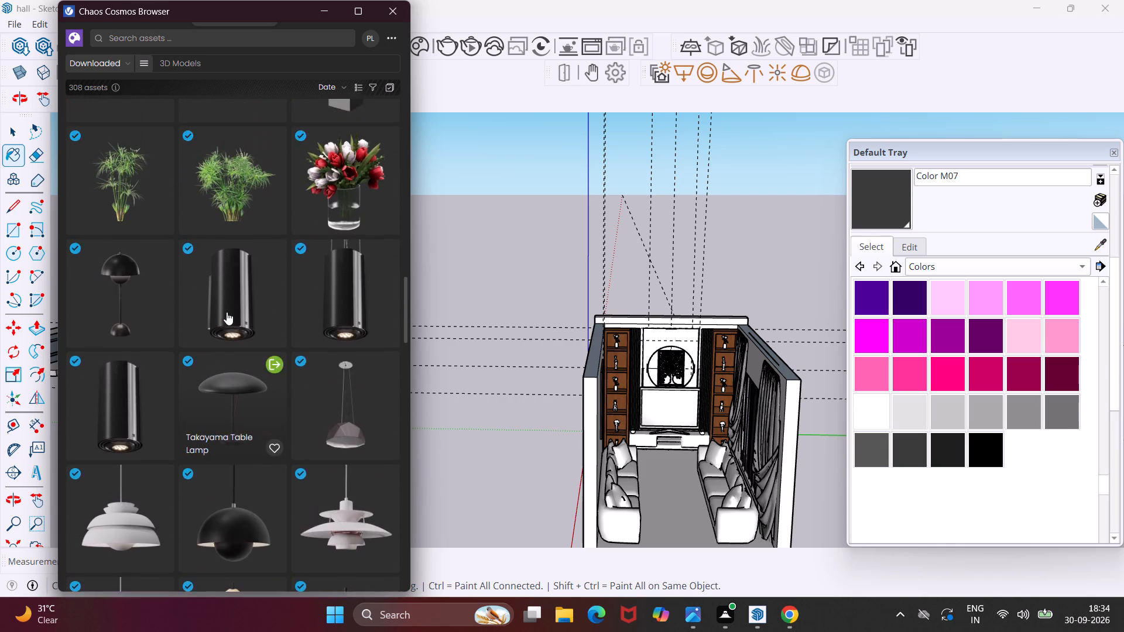
scroll(227, 312, up, 5)
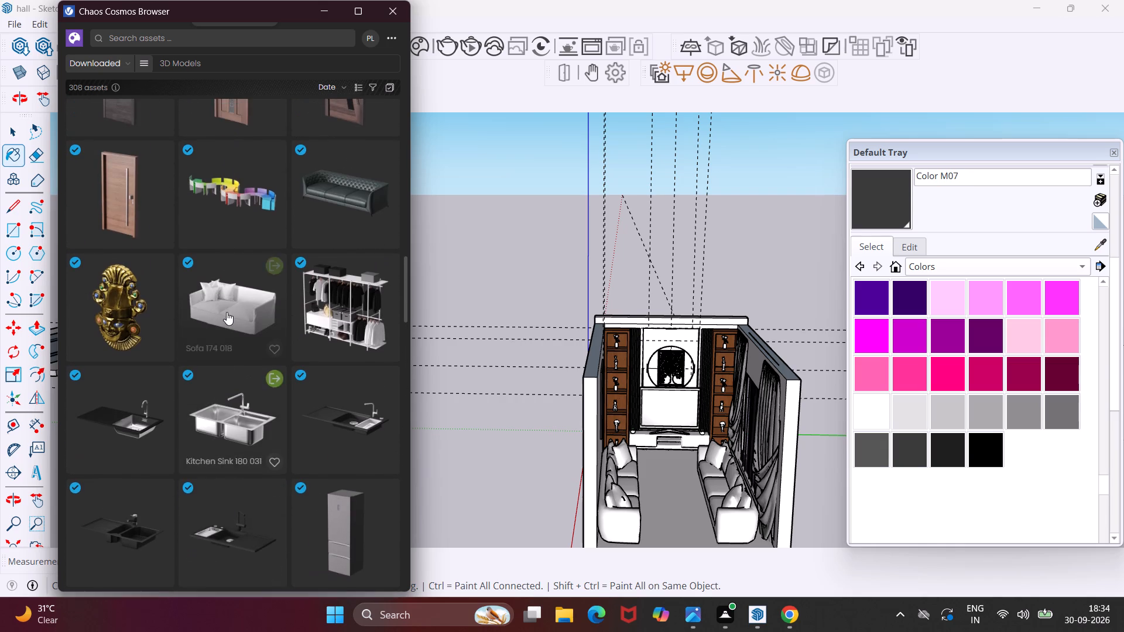
scroll(227, 312, up, 4)
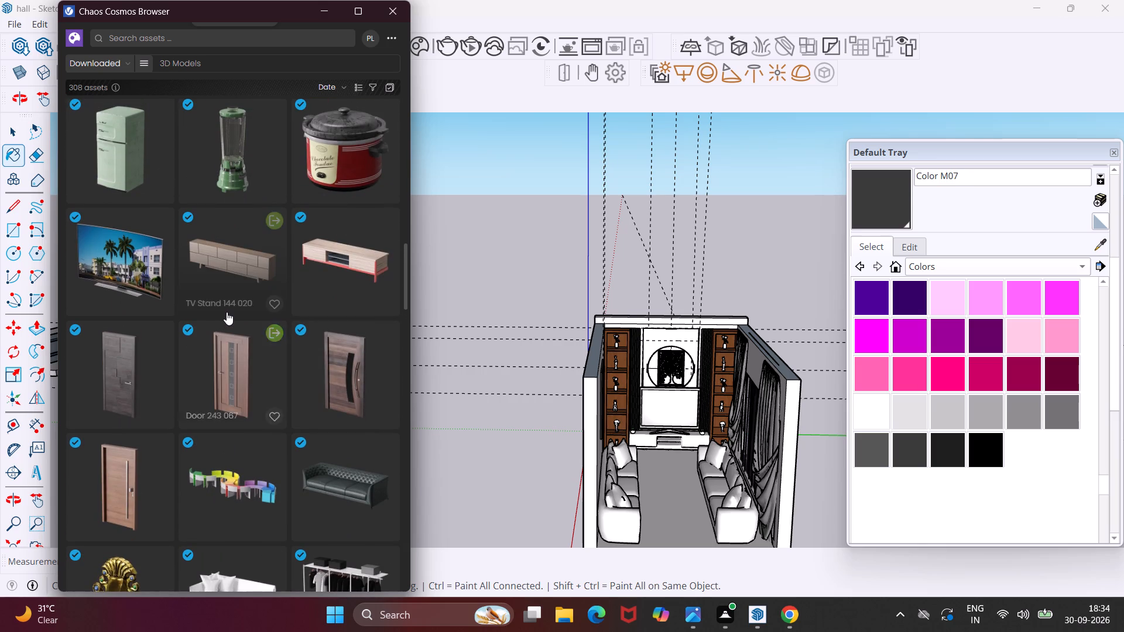
scroll(227, 312, up, 6)
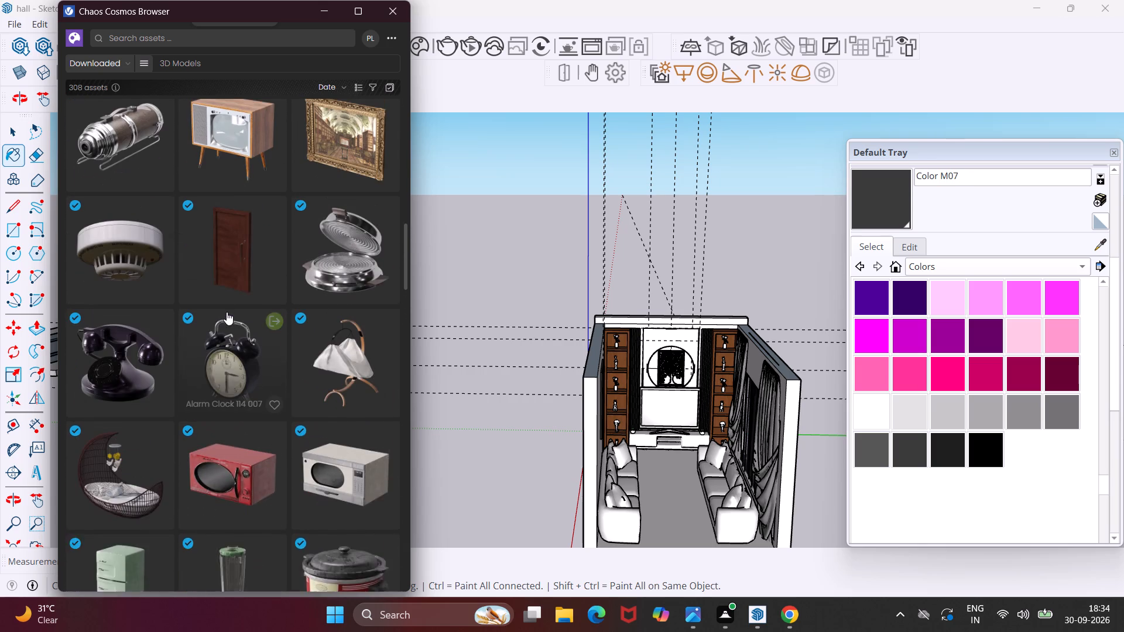
scroll(227, 312, up, 5)
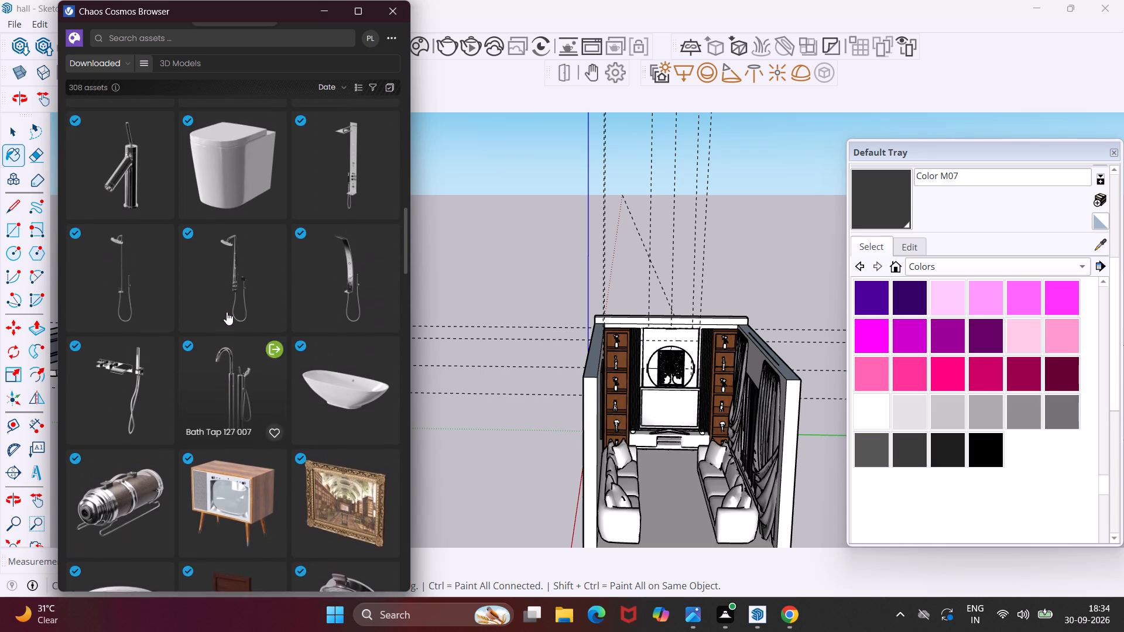
scroll(227, 312, up, 18)
scroll(227, 312, up, 5)
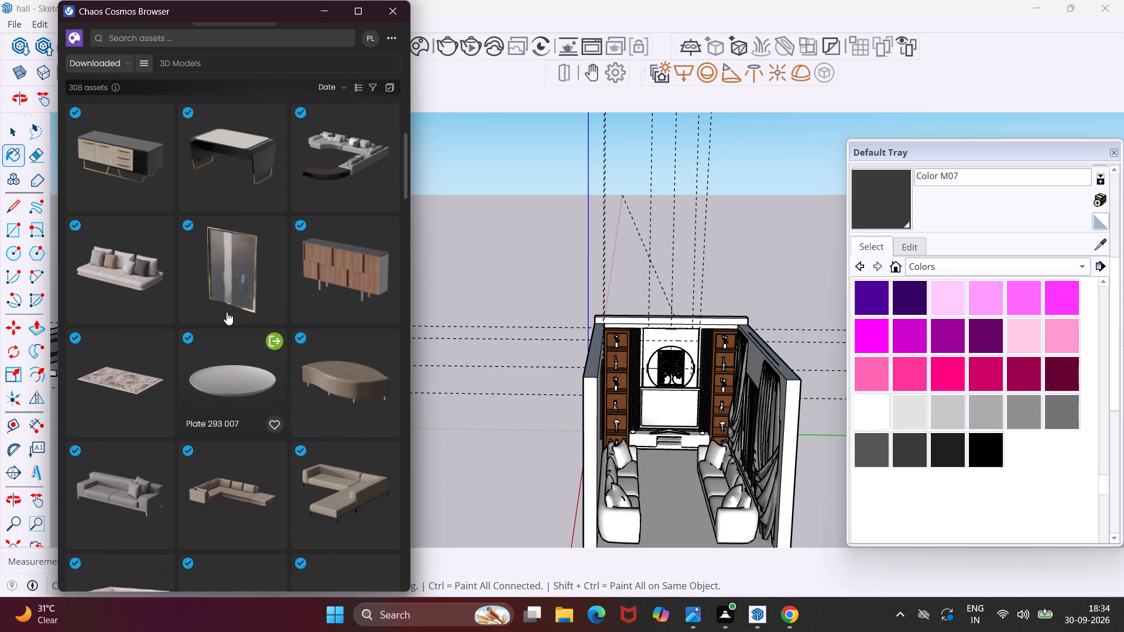
scroll(227, 312, up, 3)
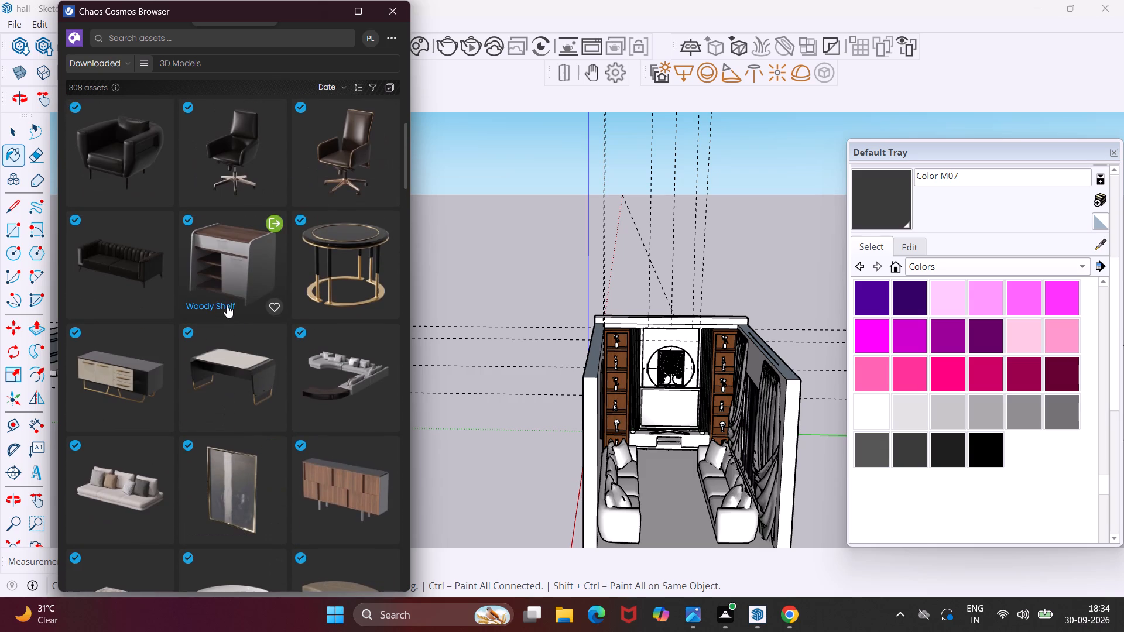
scroll(235, 252, up, 3)
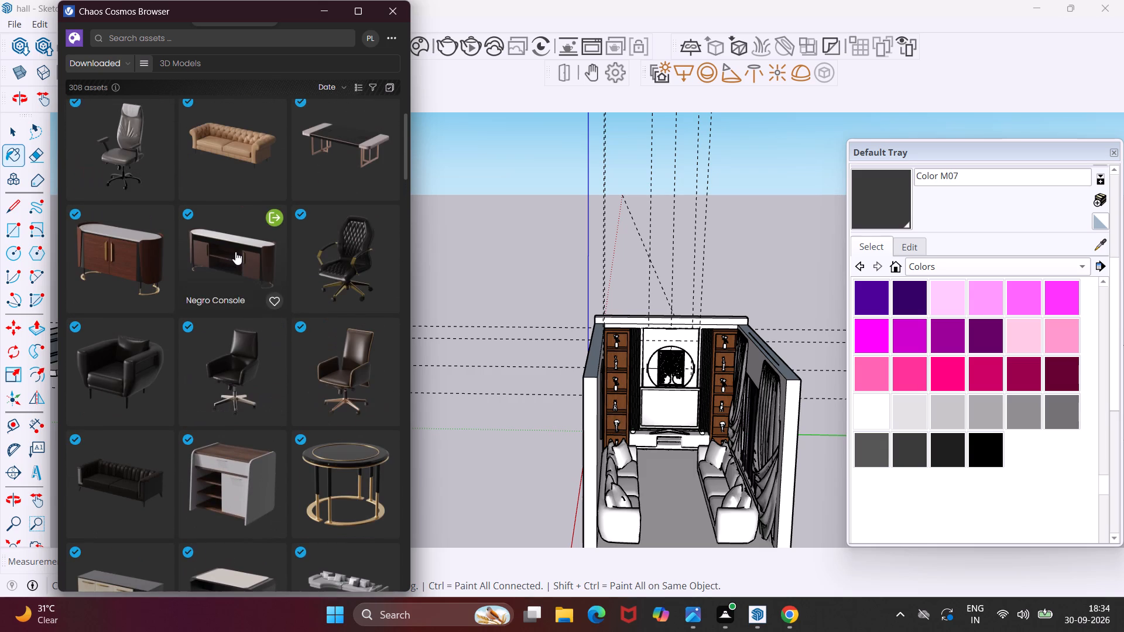
scroll(235, 252, up, 3)
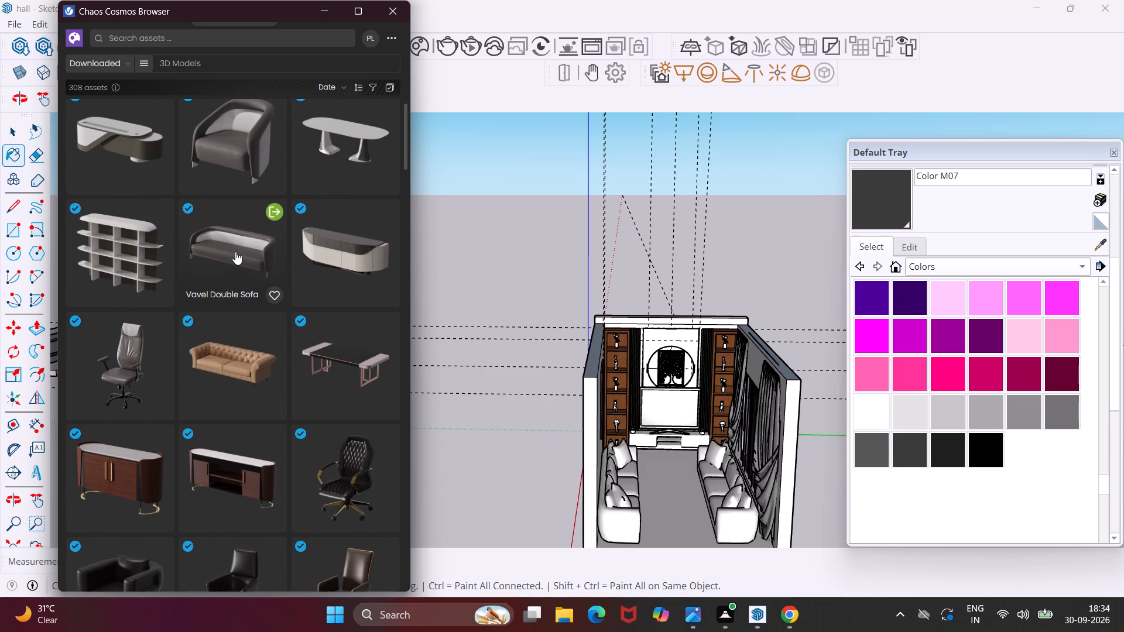
scroll(235, 252, up, 2)
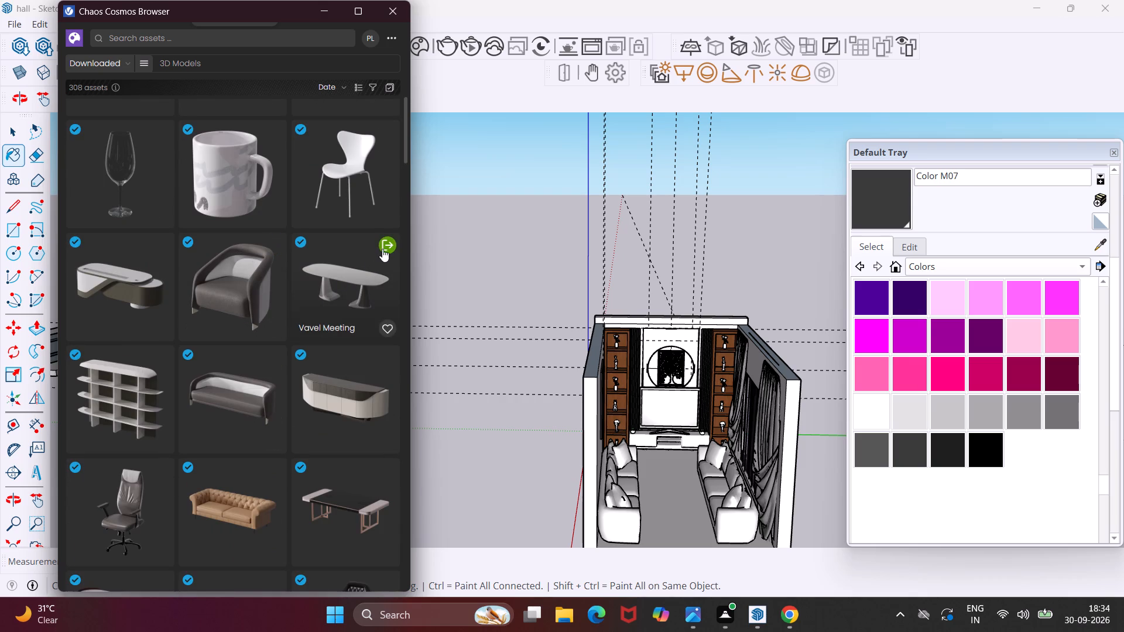
scroll(359, 243, up, 4)
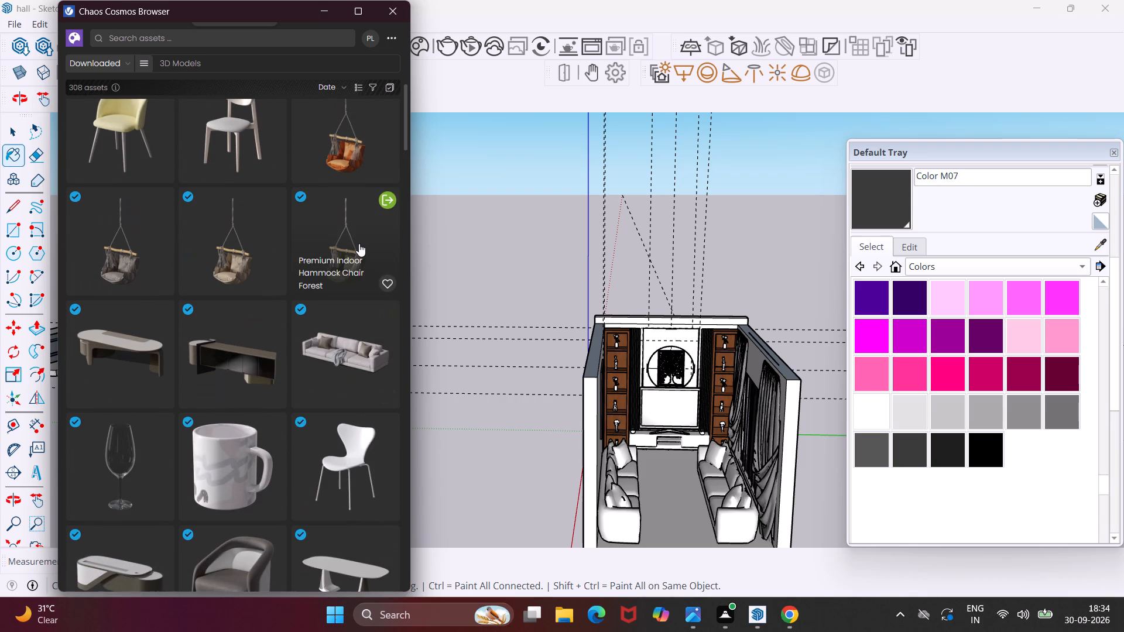
Import the Vavel Meeting table and place it on the hall floor between the two facing sofas.
scroll(359, 243, down, 2)
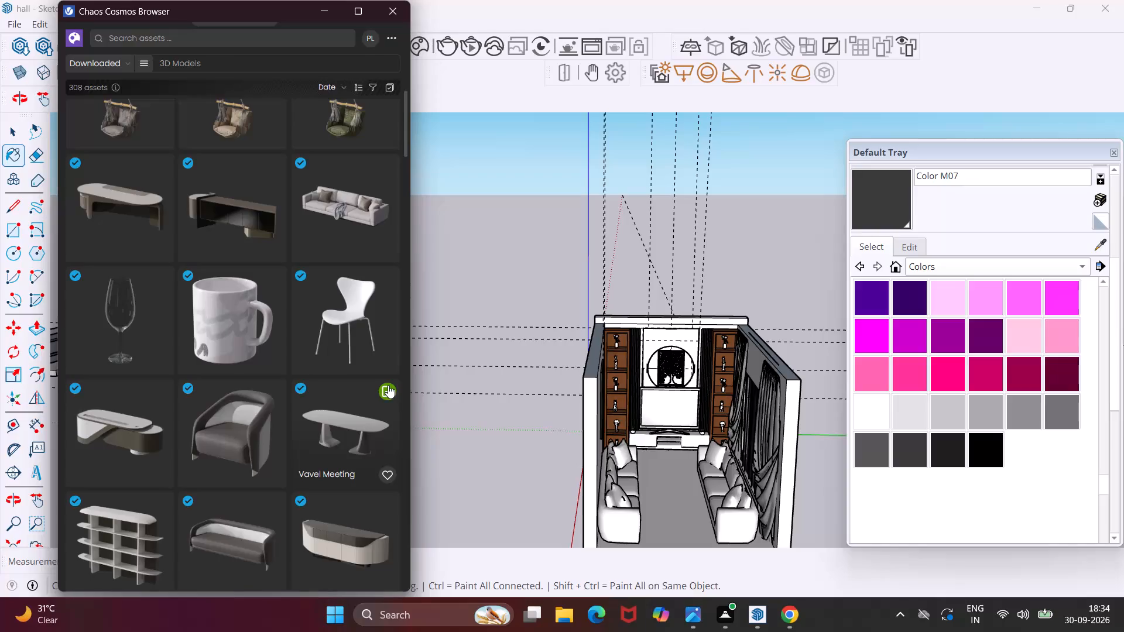
click(388, 385)
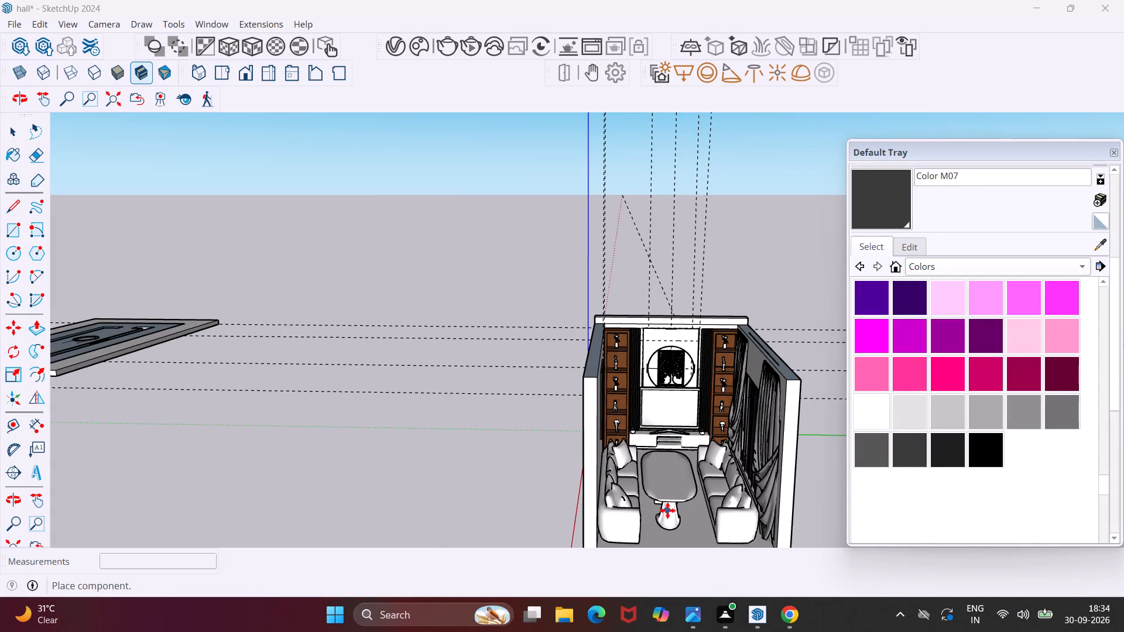
middle_drag(667, 509, 640, 421)
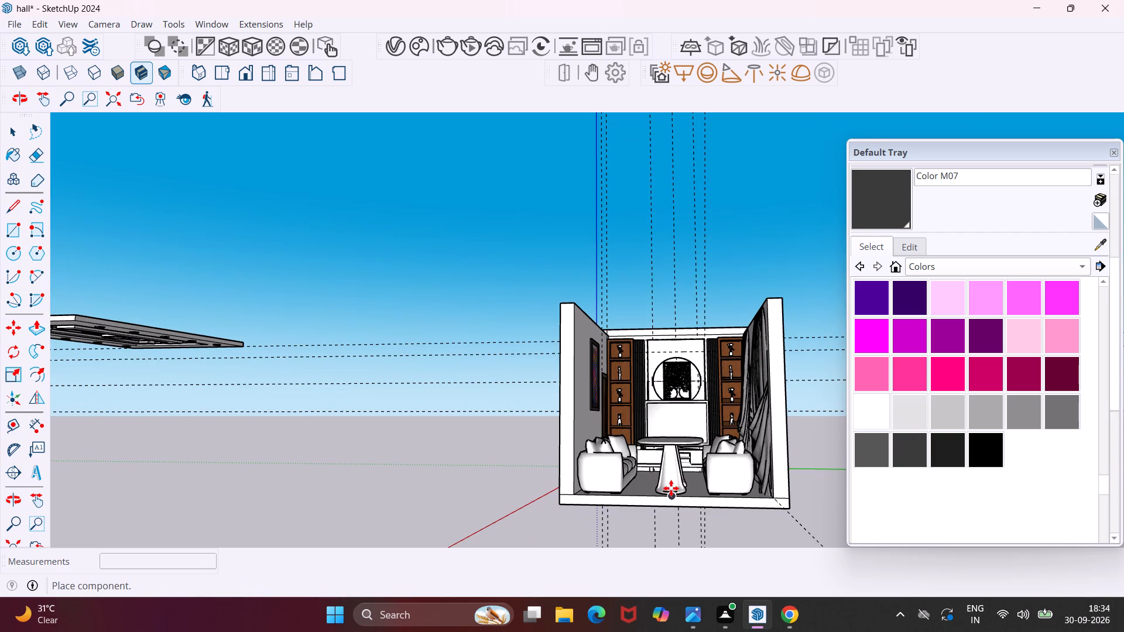
click(671, 492)
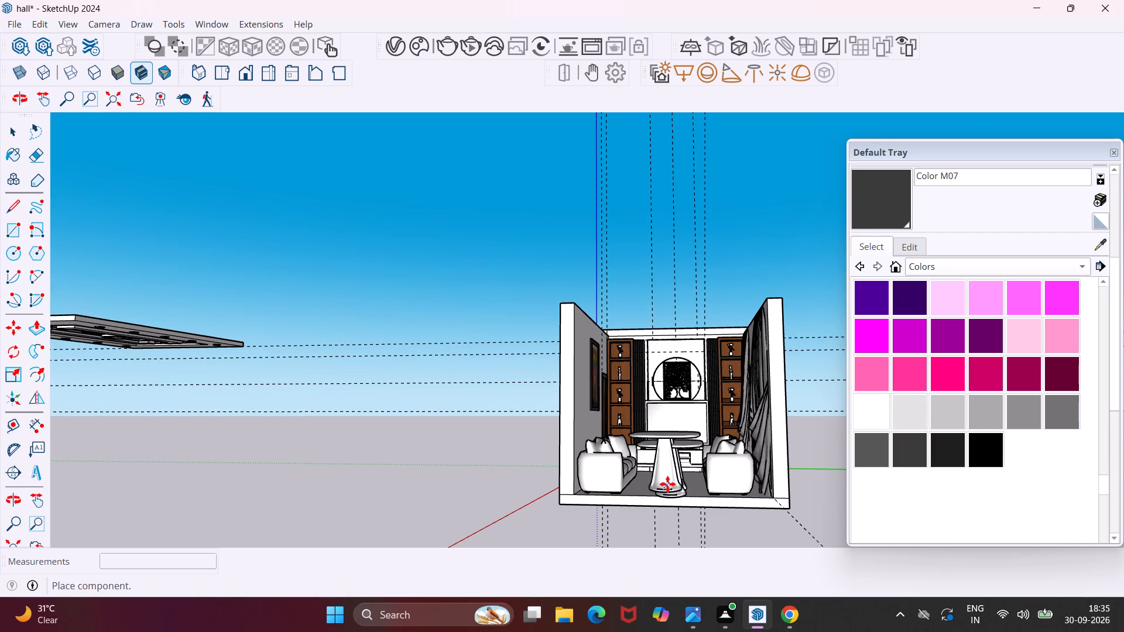
key(Escape)
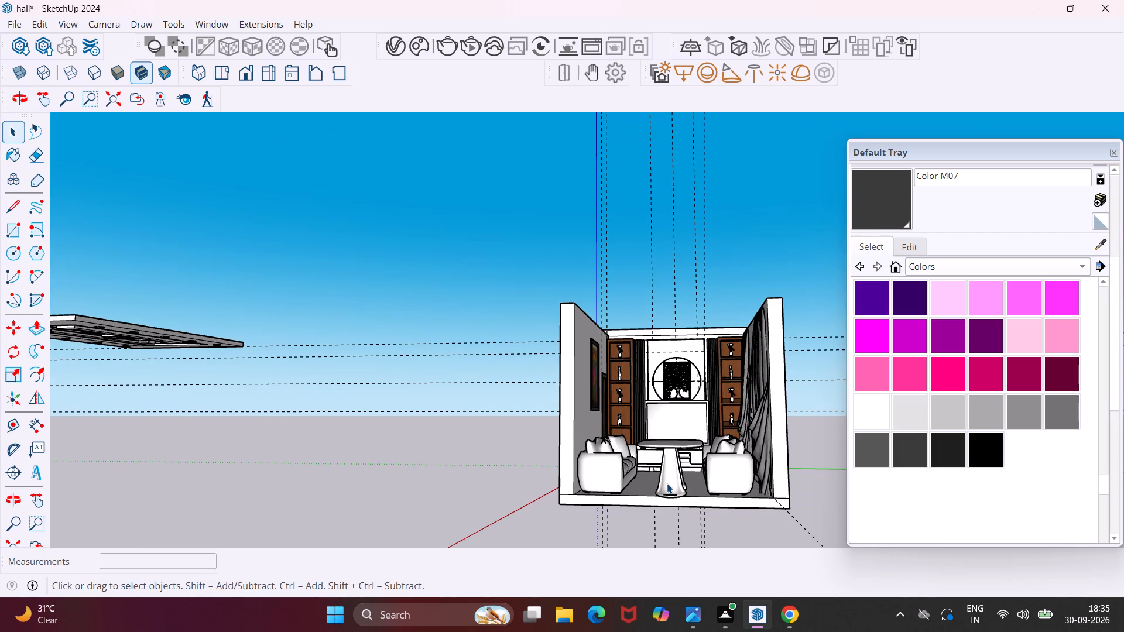
key(space)
Scale the table's height down along the blue axis to about 0.70.
middle_drag(652, 463, 647, 510)
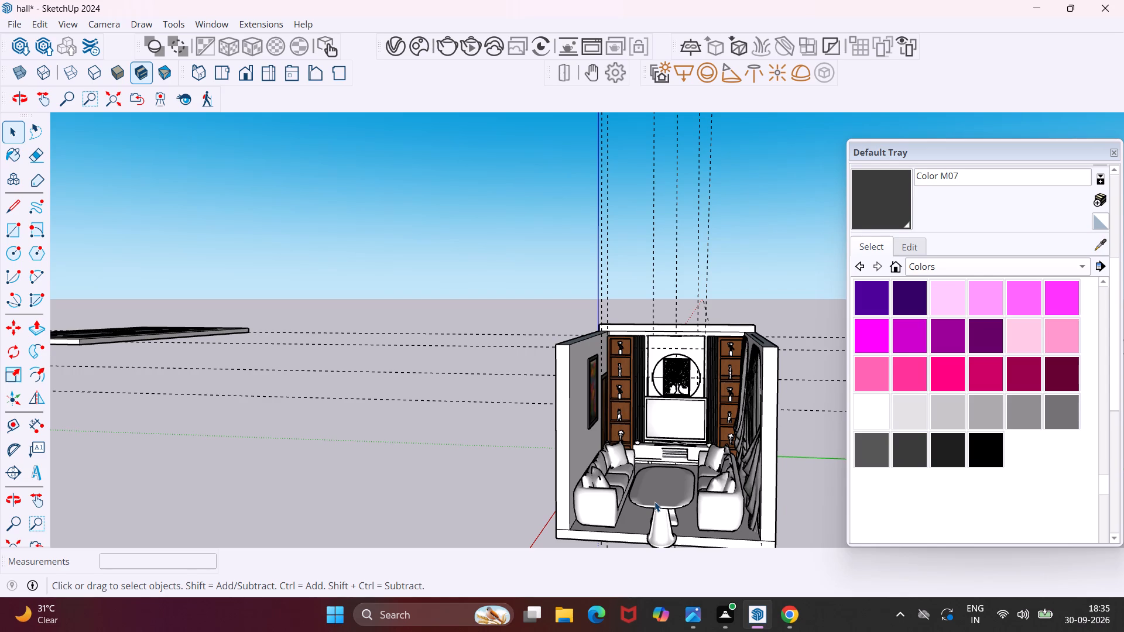
scroll(647, 435, down, 7)
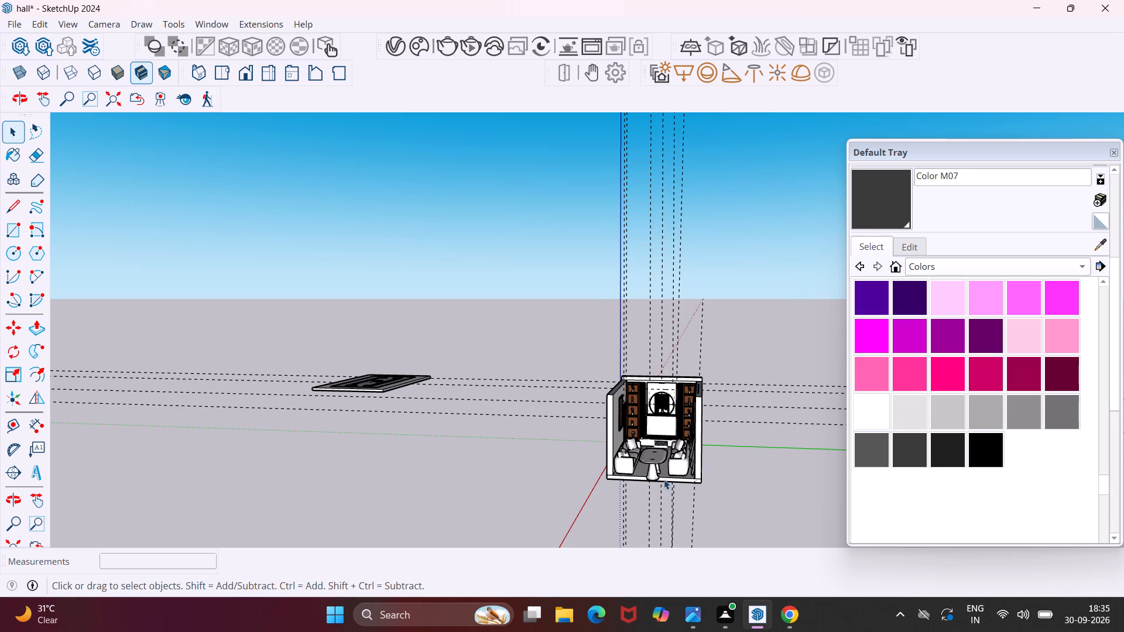
middle_drag(664, 483, 551, 504)
scroll(601, 495, up, 3)
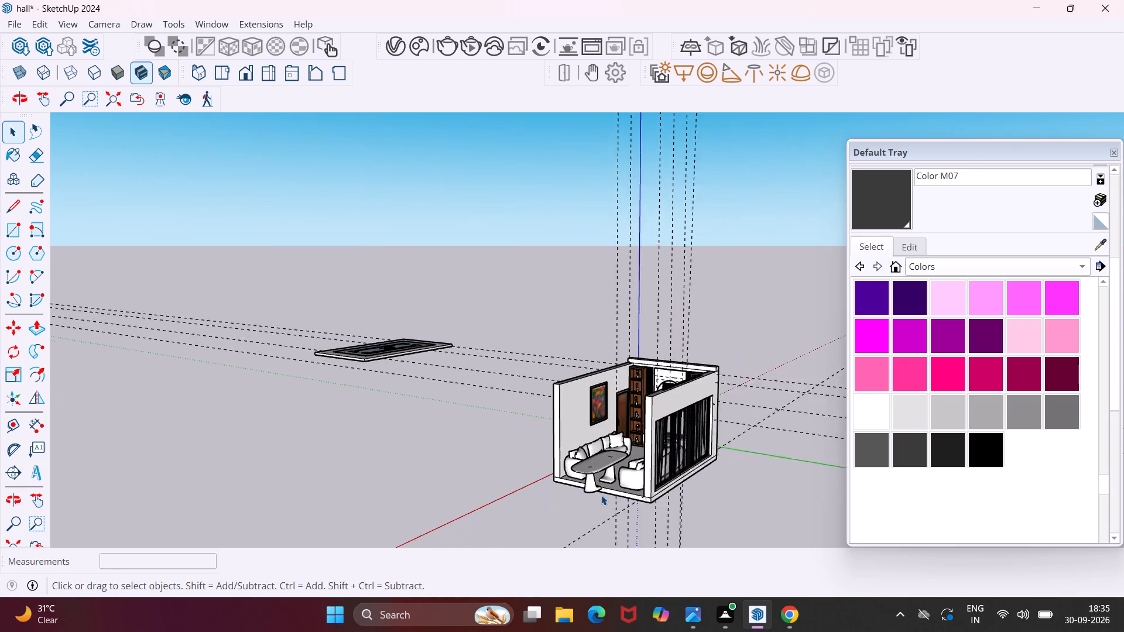
scroll(601, 495, up, 7)
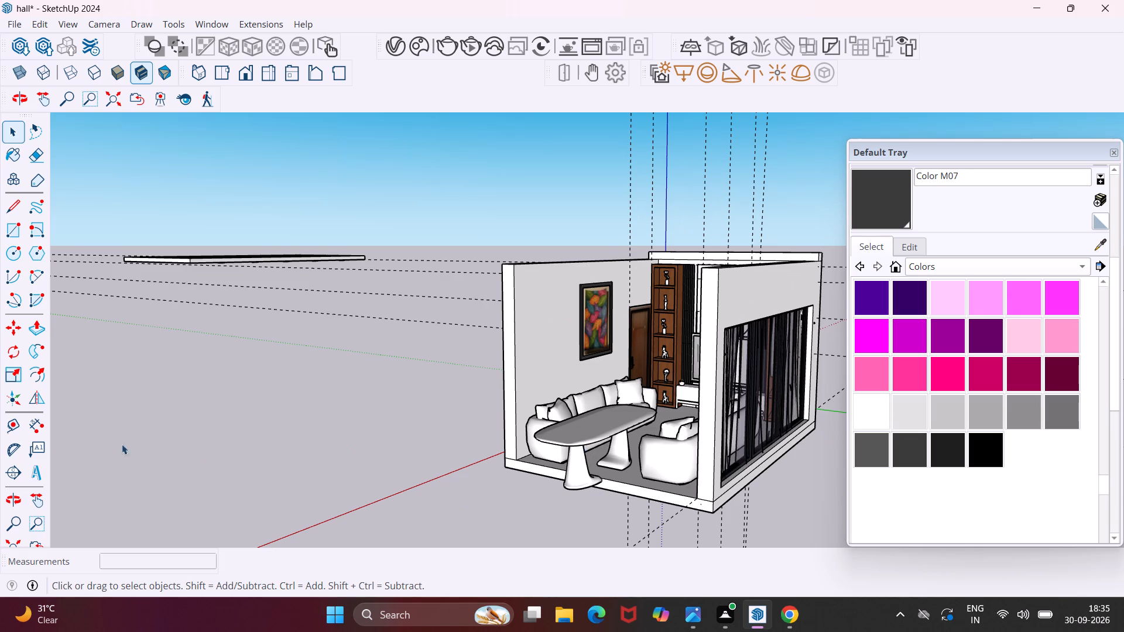
click(573, 437)
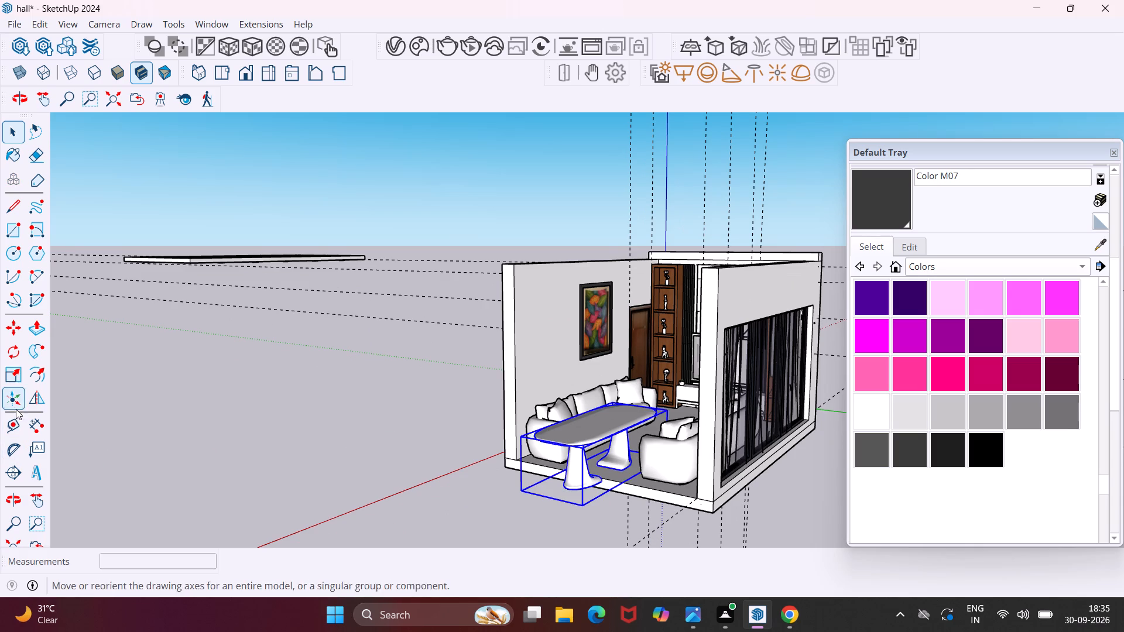
click(12, 383)
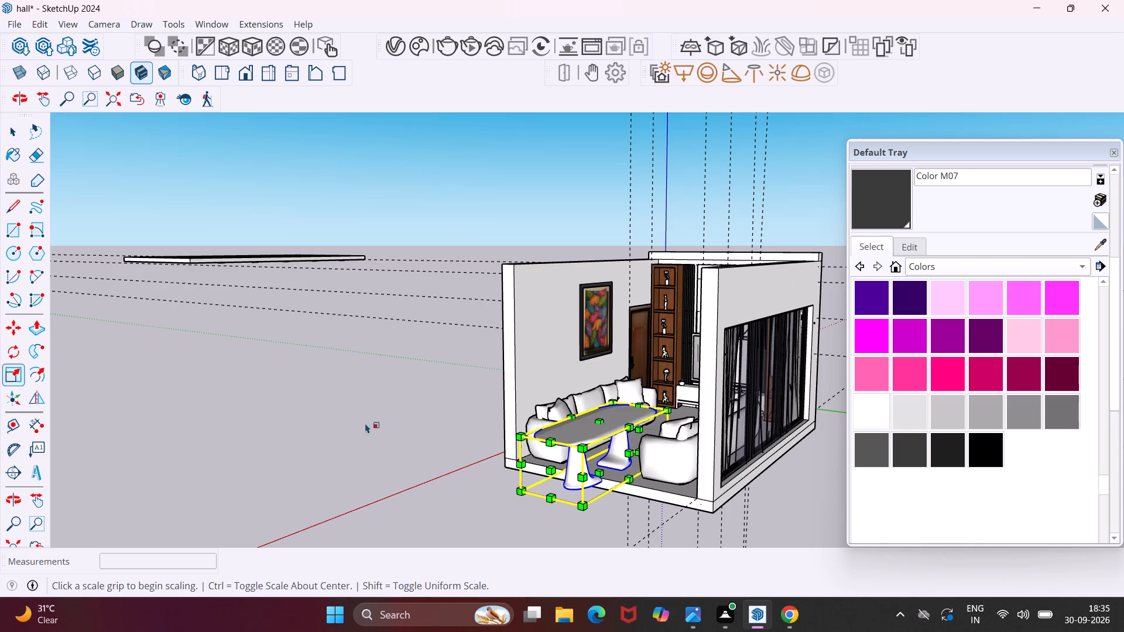
click(598, 422)
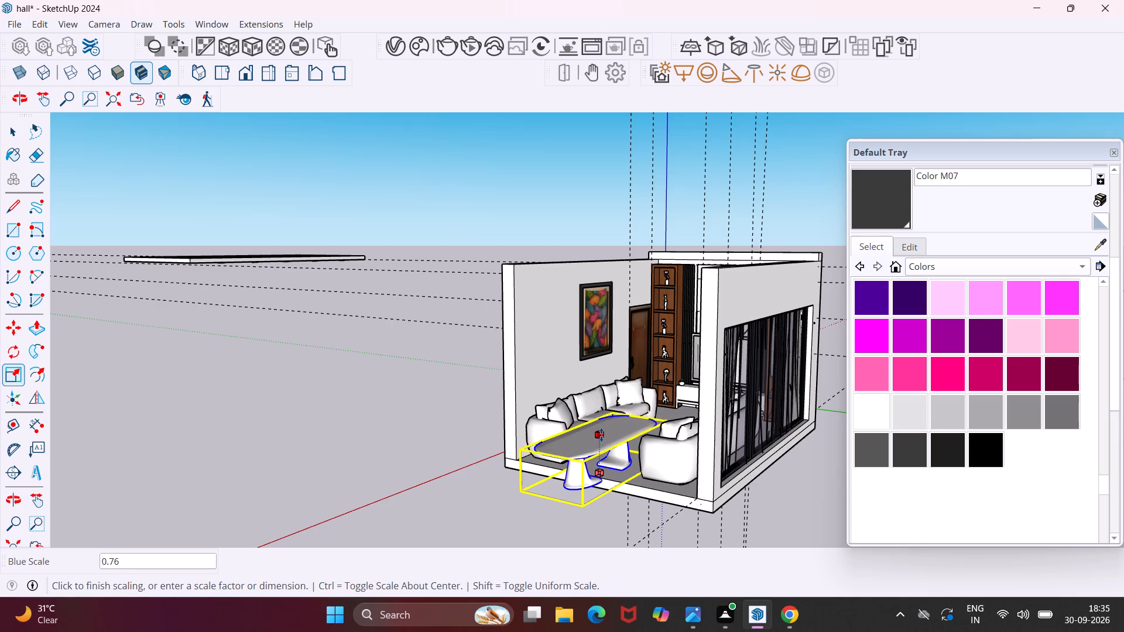
click(601, 438)
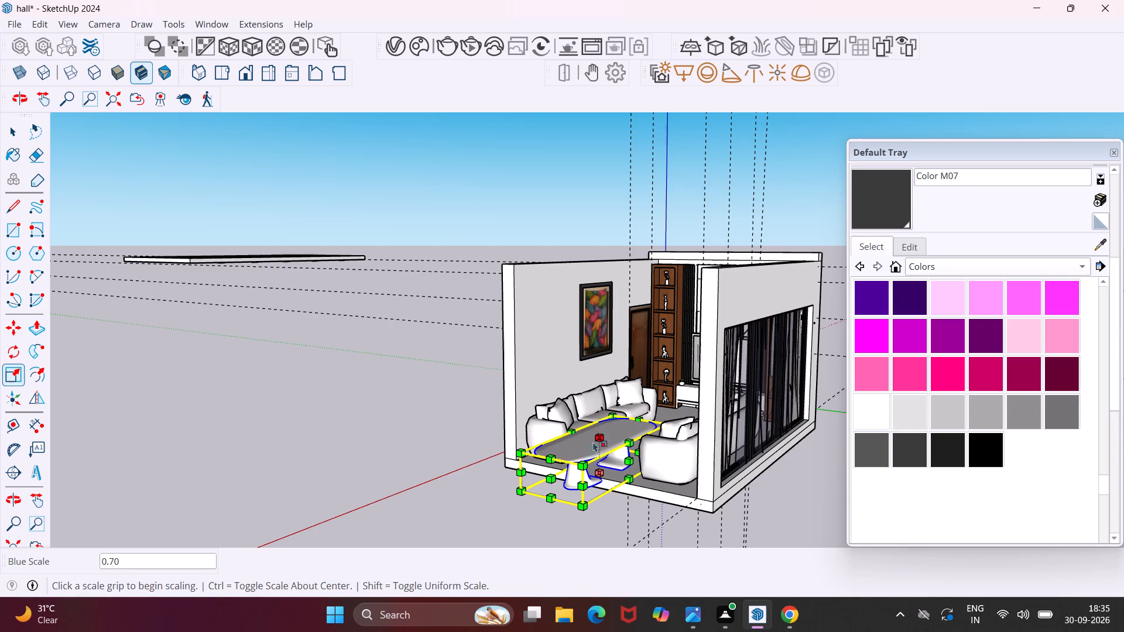
Move the Vavel Meeting table about 6' 1 7/16" along the red axis, further into the hall between the two sofas.
middle_drag(573, 455, 729, 540)
middle_drag(740, 441, 635, 497)
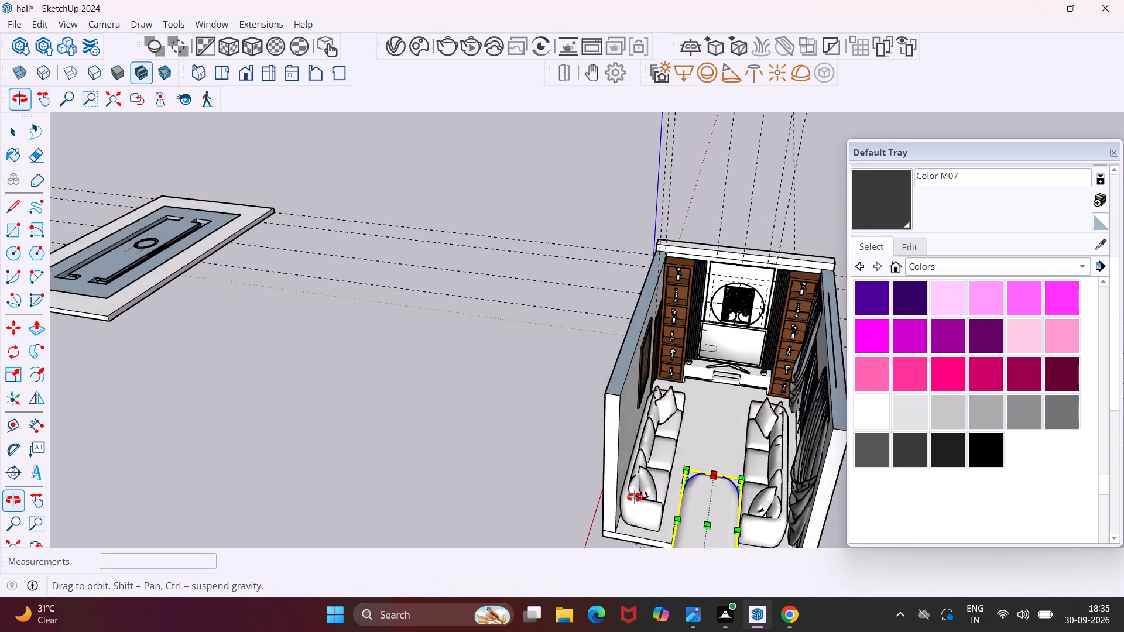
middle_drag(635, 497, 196, 569)
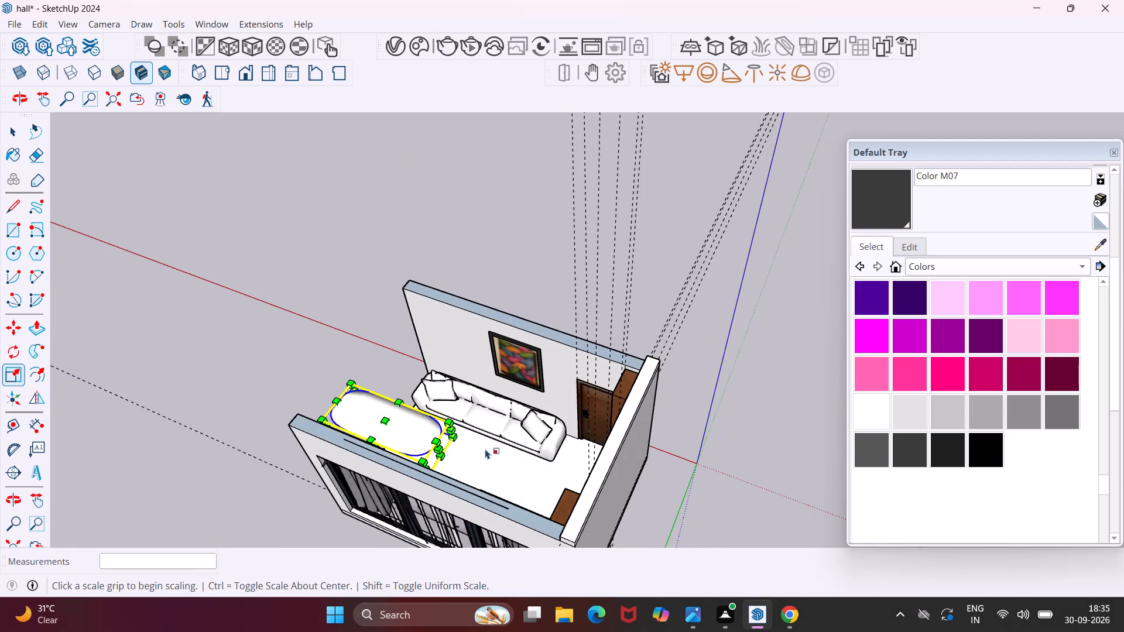
middle_drag(482, 447, 426, 458)
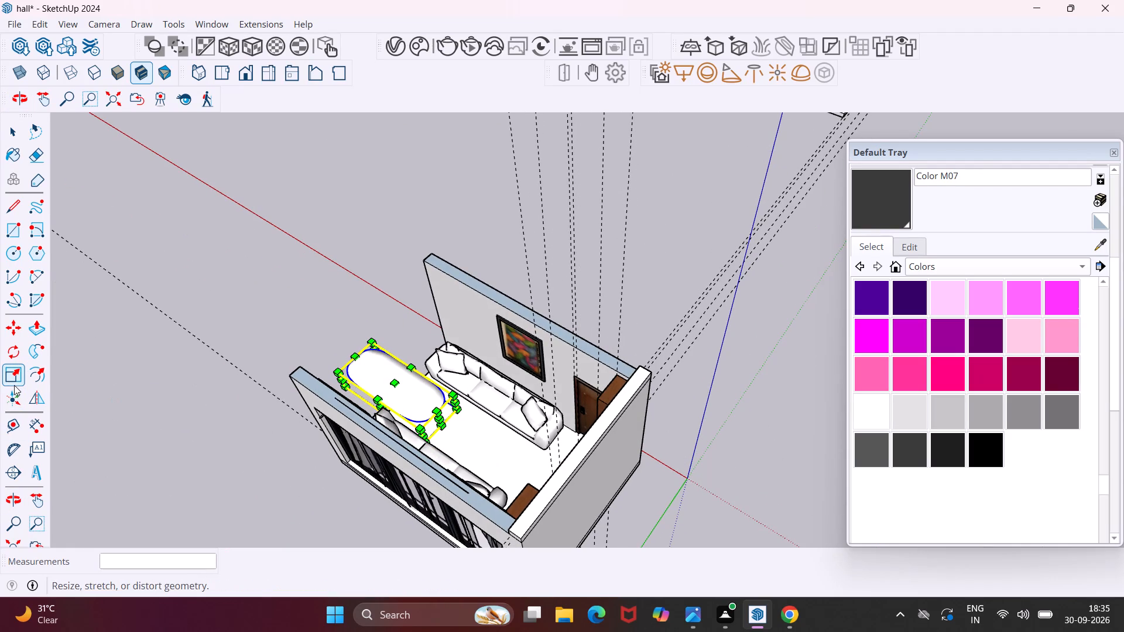
click(5, 335)
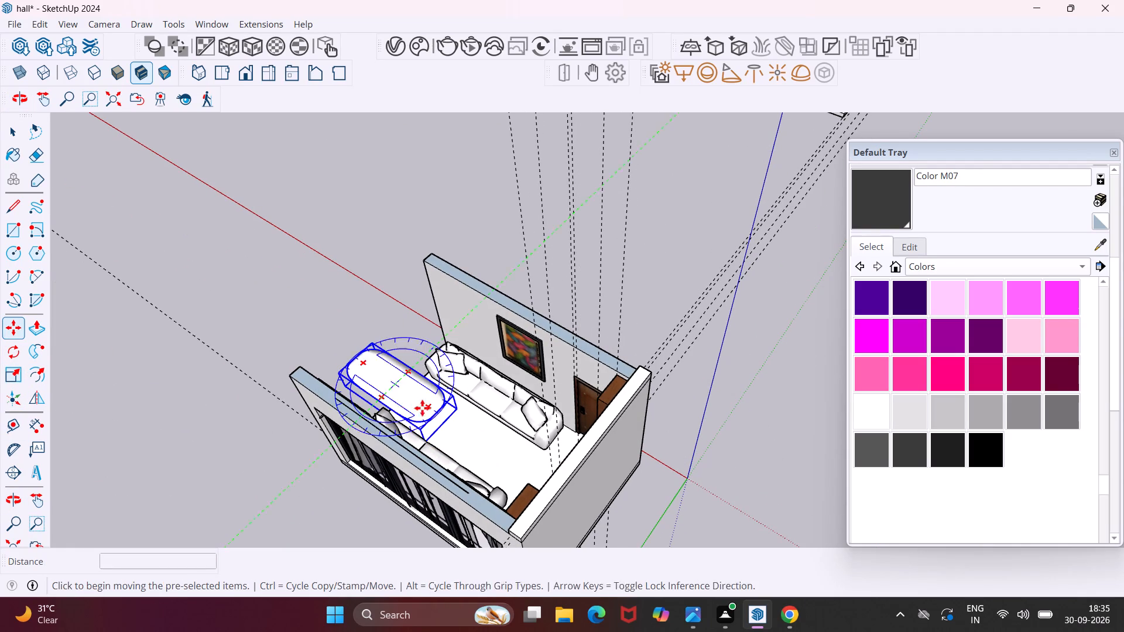
scroll(463, 438, up, 13)
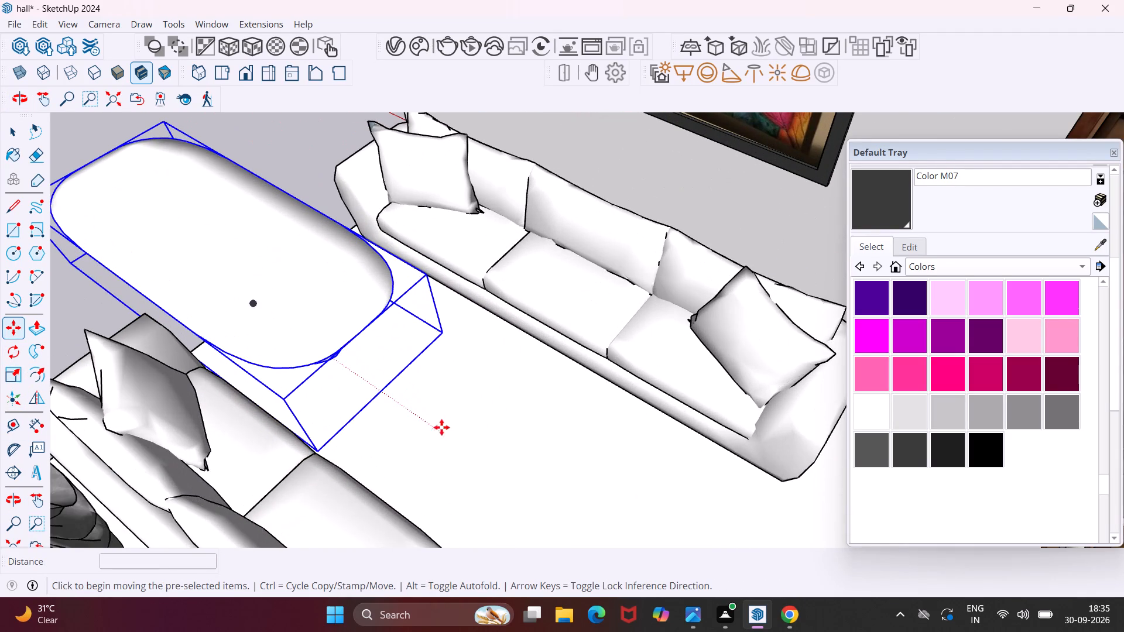
click(381, 390)
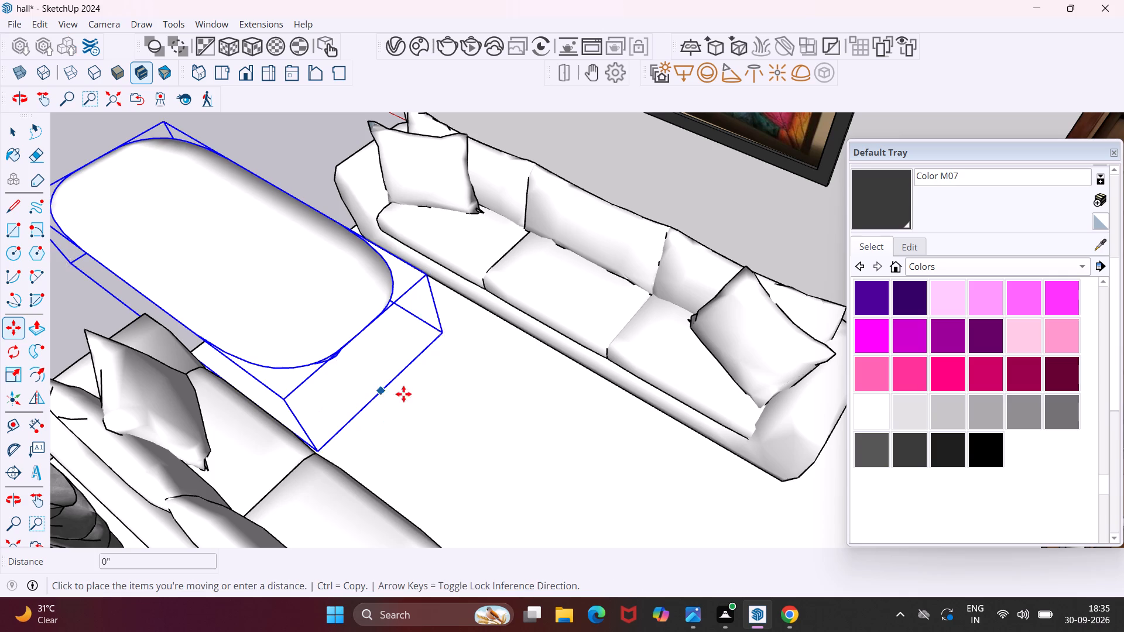
scroll(475, 421, down, 5)
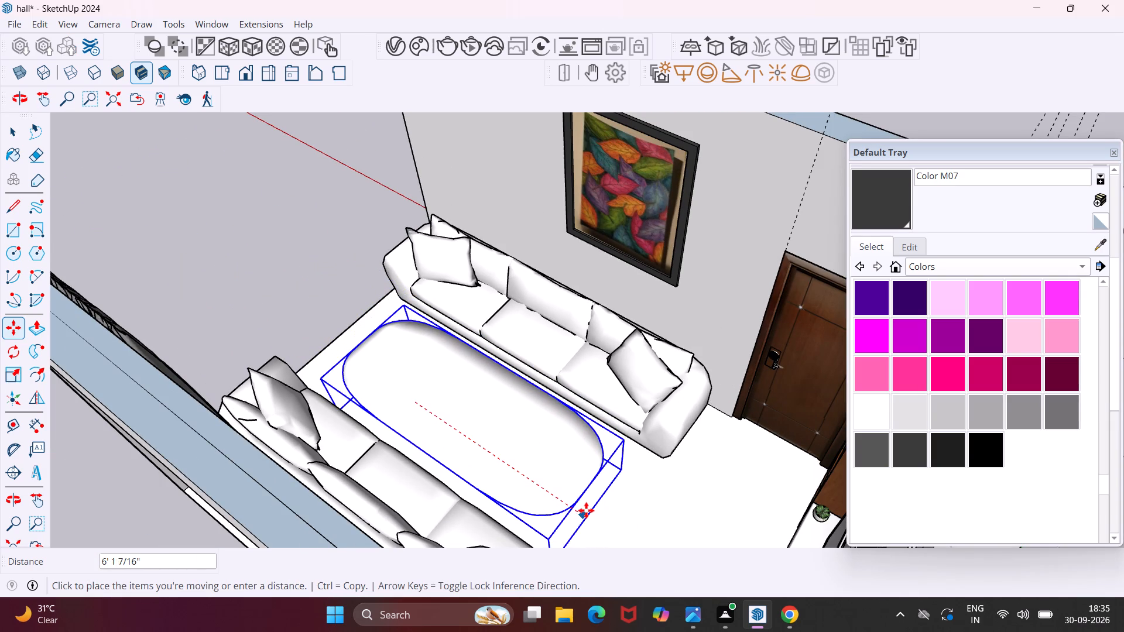
click(586, 510)
Scale the table's width down along the green axis to about 0.65, narrowing it from its window-facing side.
middle_drag(580, 491, 458, 507)
scroll(529, 480, up, 5)
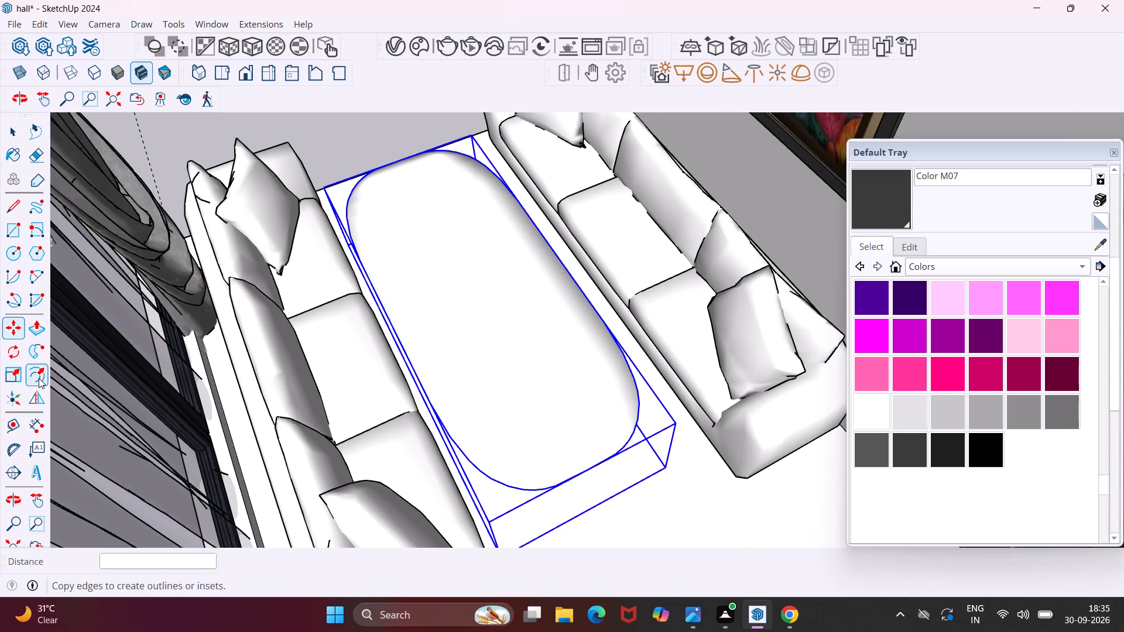
click(15, 377)
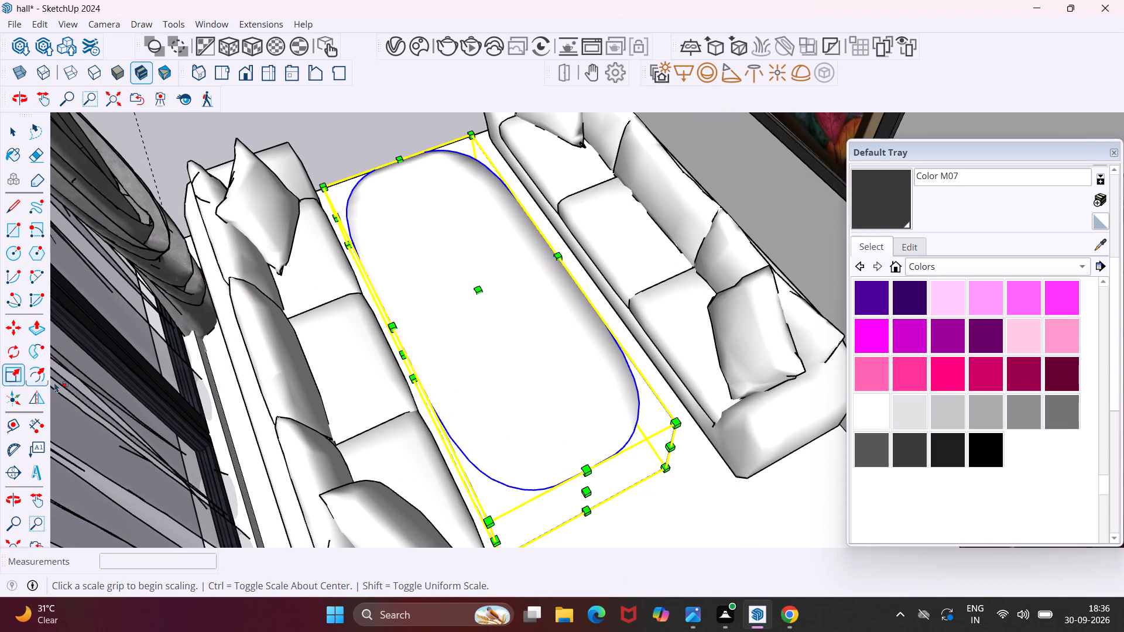
scroll(392, 360, up, 7)
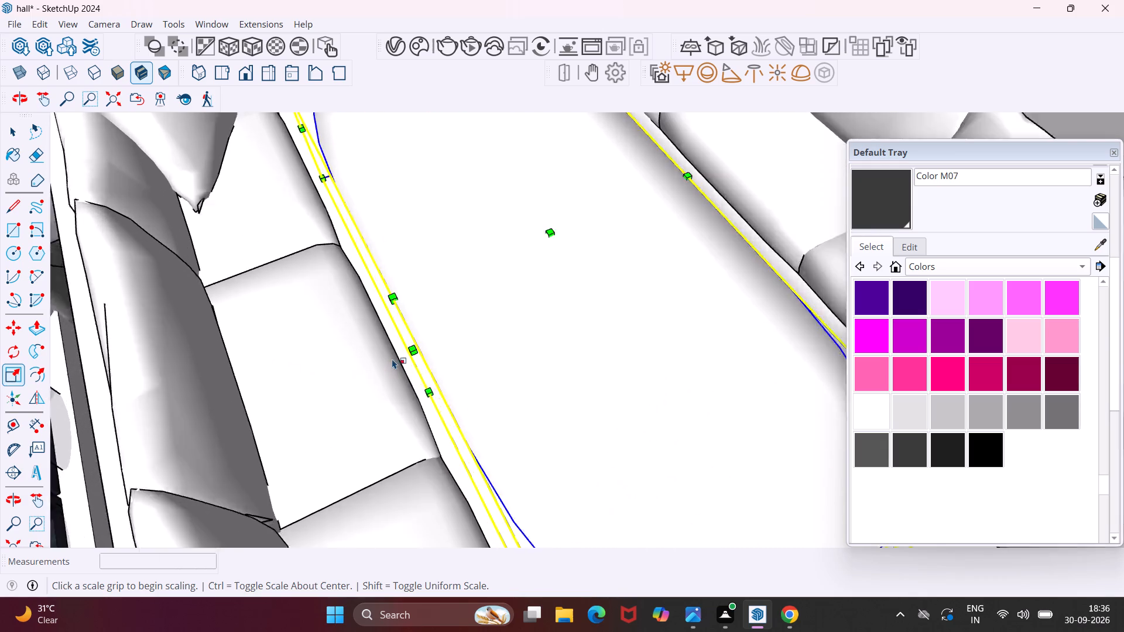
scroll(392, 359, up, 5)
click(428, 348)
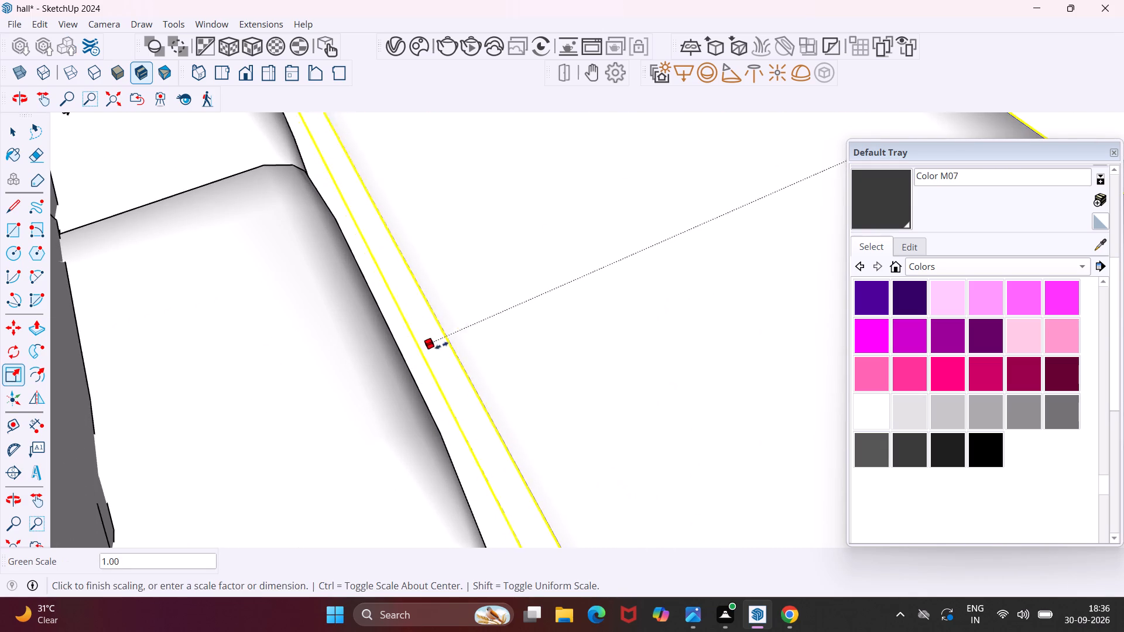
scroll(461, 335, down, 8)
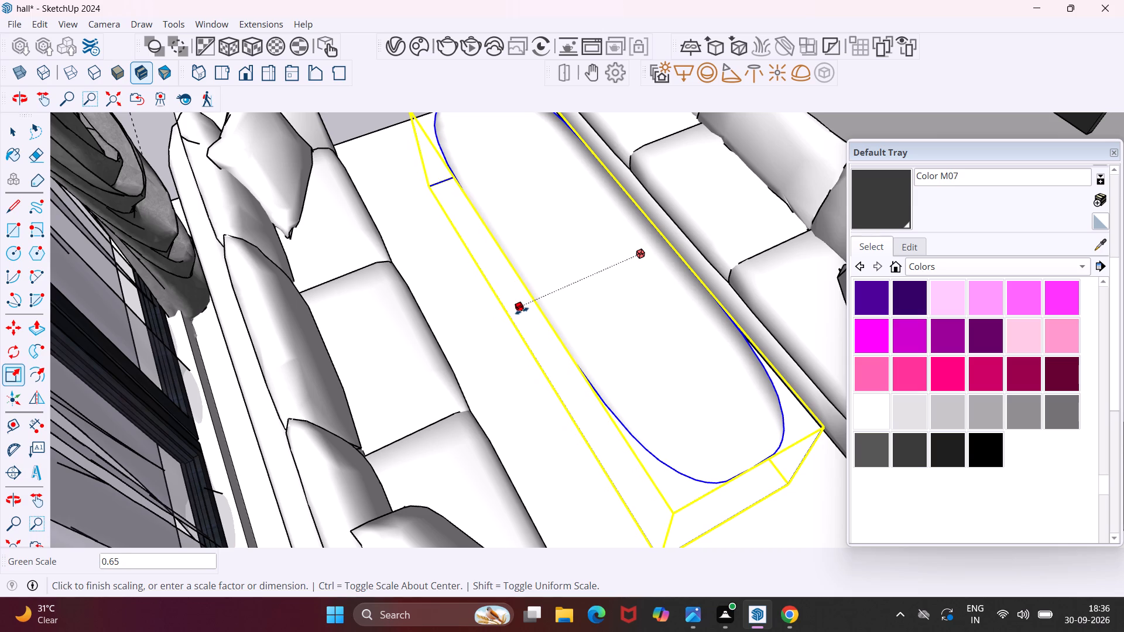
click(522, 311)
middle_drag(675, 301, 566, 315)
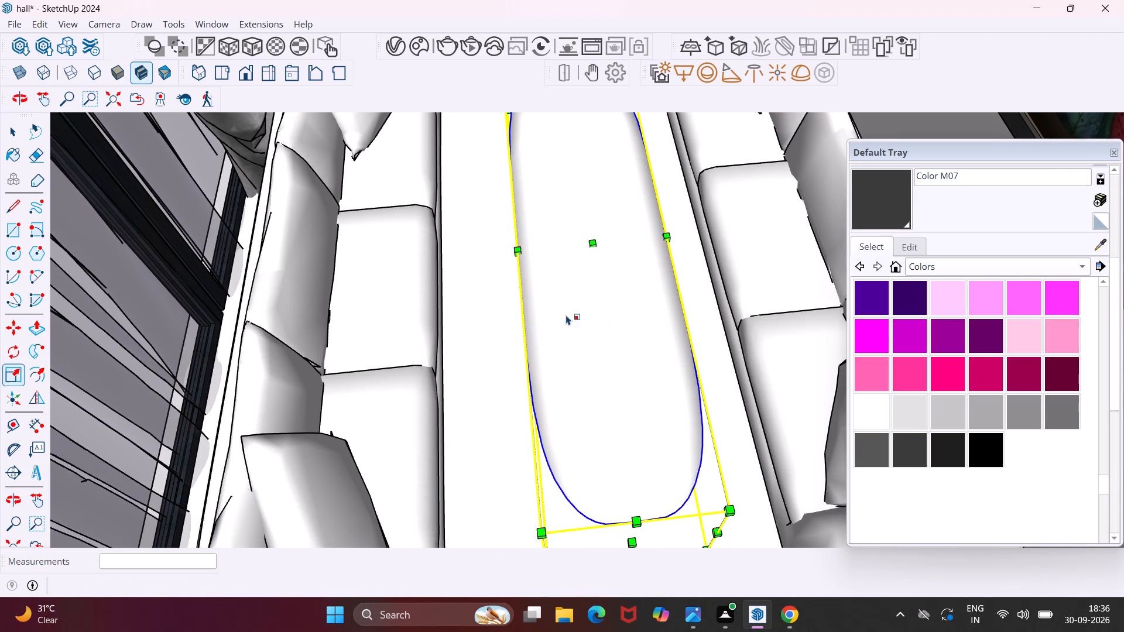
scroll(553, 313, down, 6)
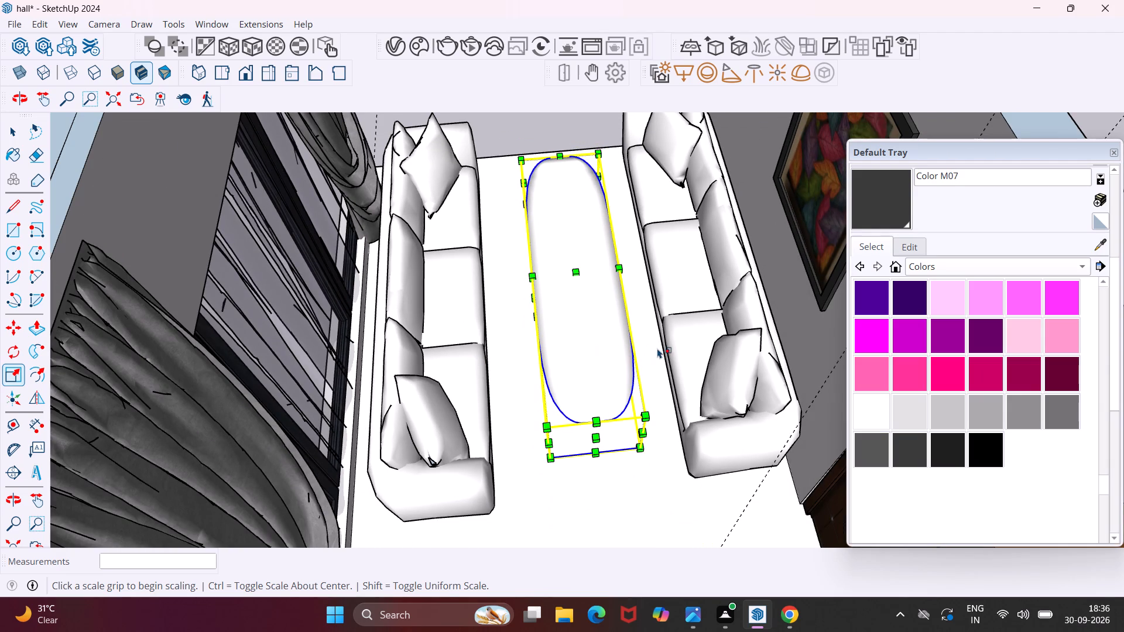
key(Escape)
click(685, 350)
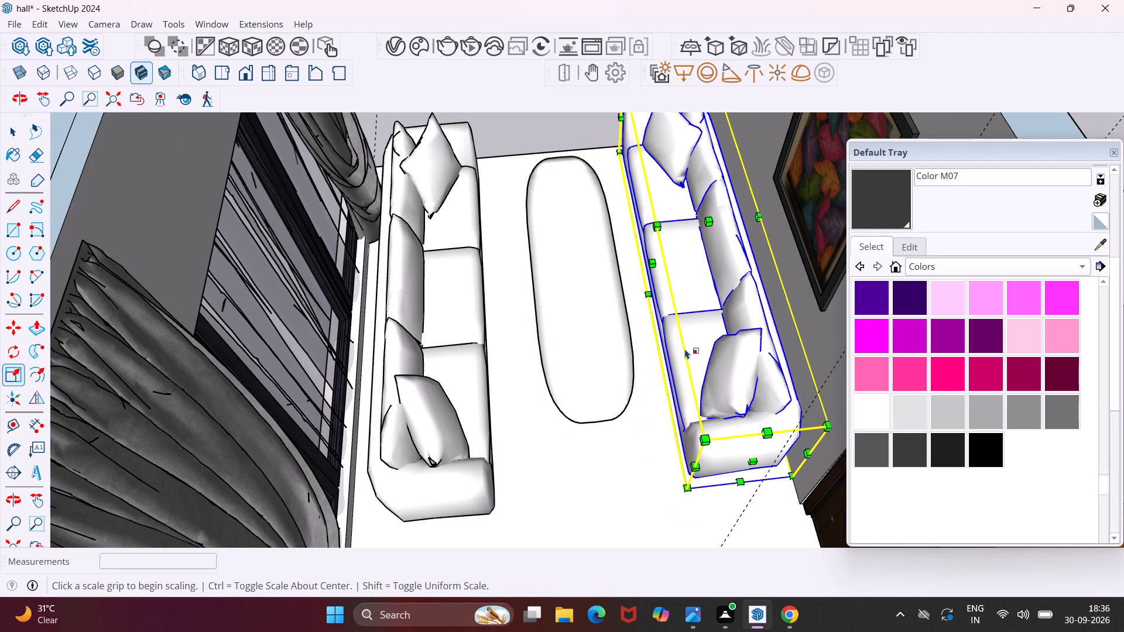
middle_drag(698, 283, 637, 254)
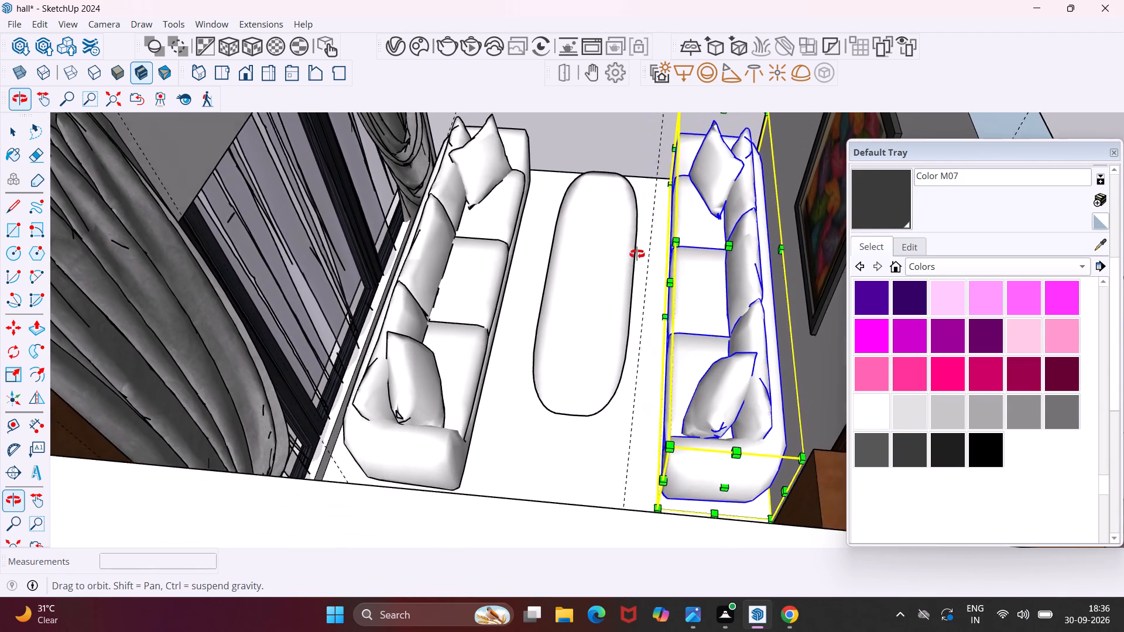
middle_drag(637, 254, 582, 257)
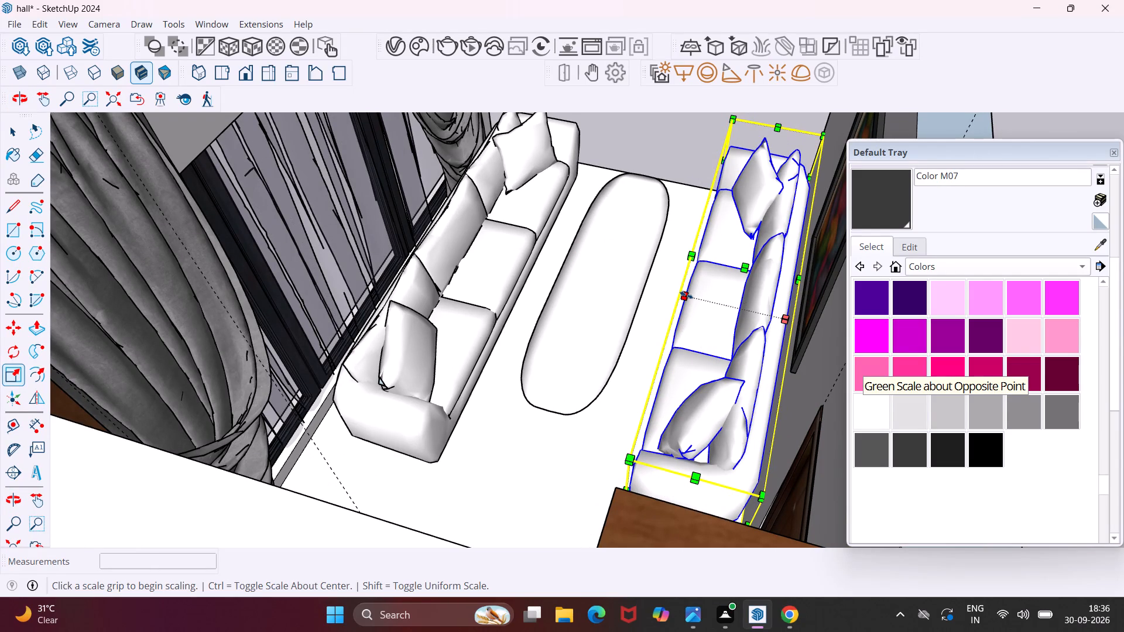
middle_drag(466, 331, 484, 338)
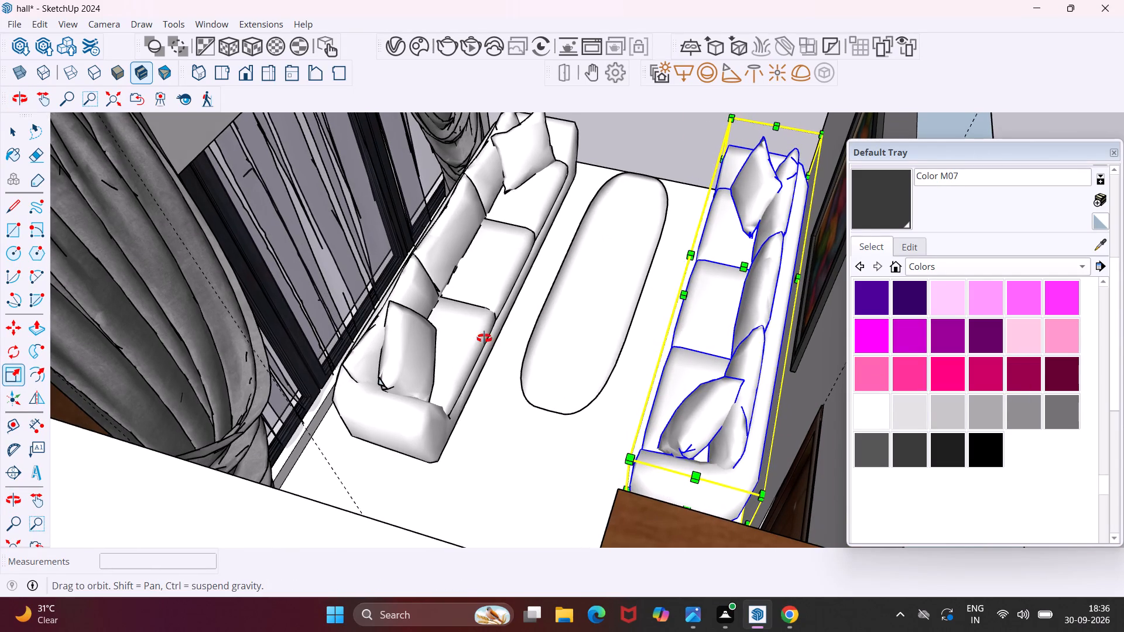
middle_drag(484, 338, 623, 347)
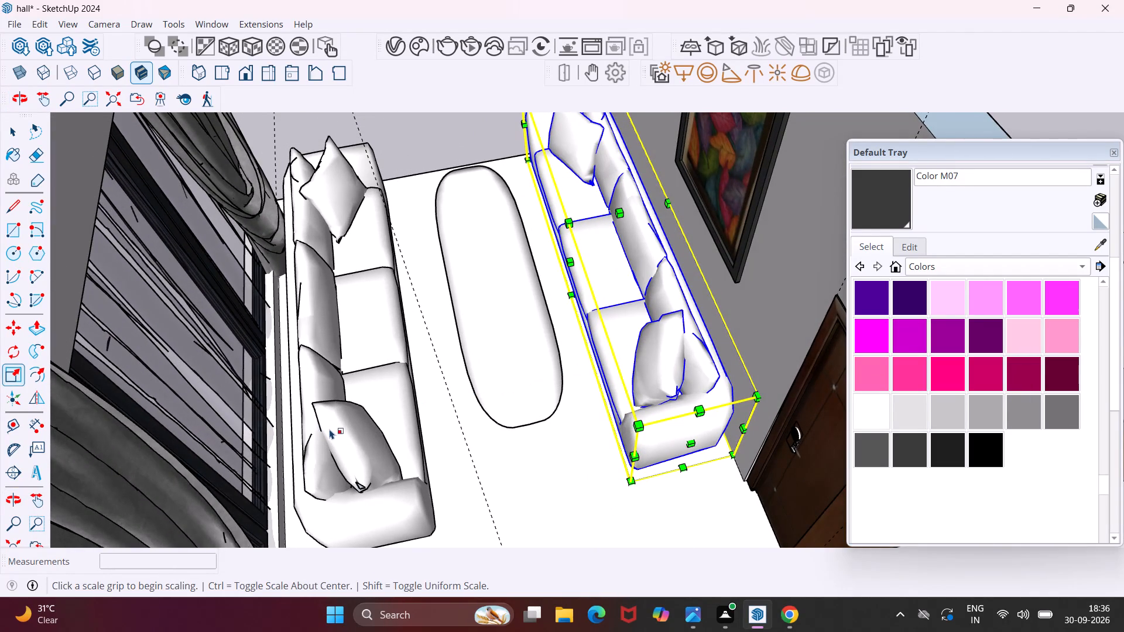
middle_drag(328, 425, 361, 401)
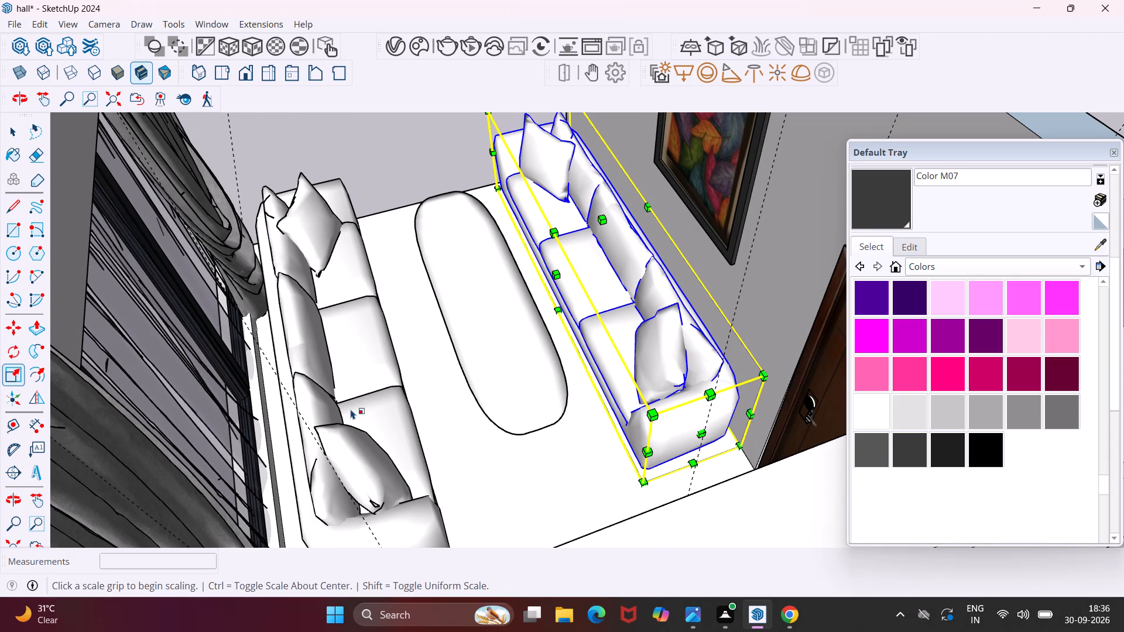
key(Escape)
Move the window-side sofa about 7 15/16" along the green axis toward the curtains.
key(space)
click(348, 414)
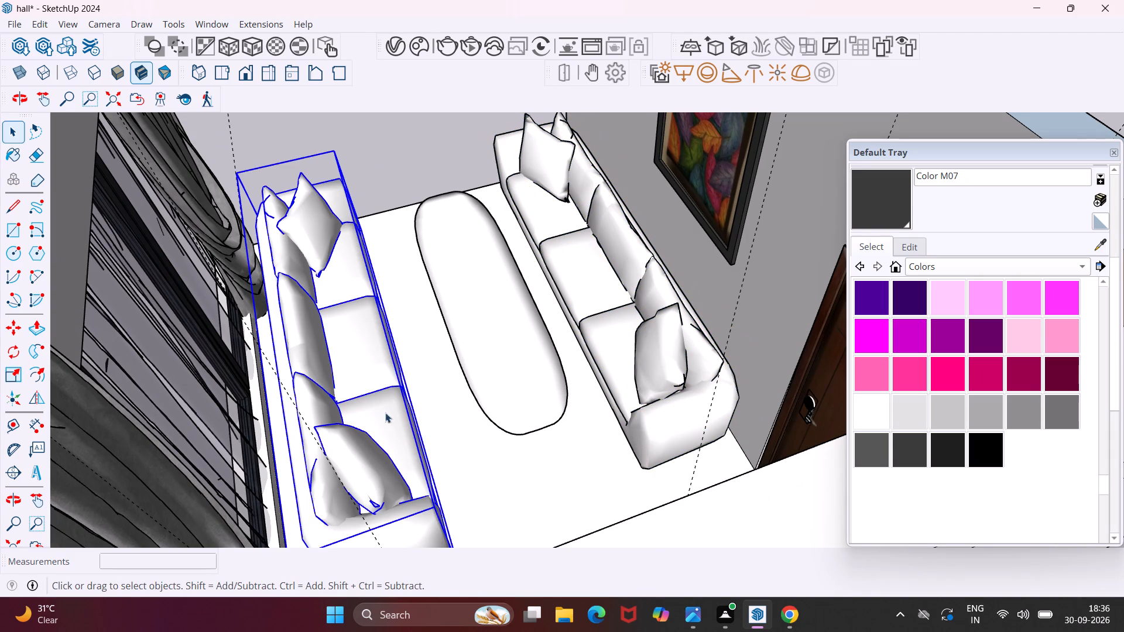
key(m)
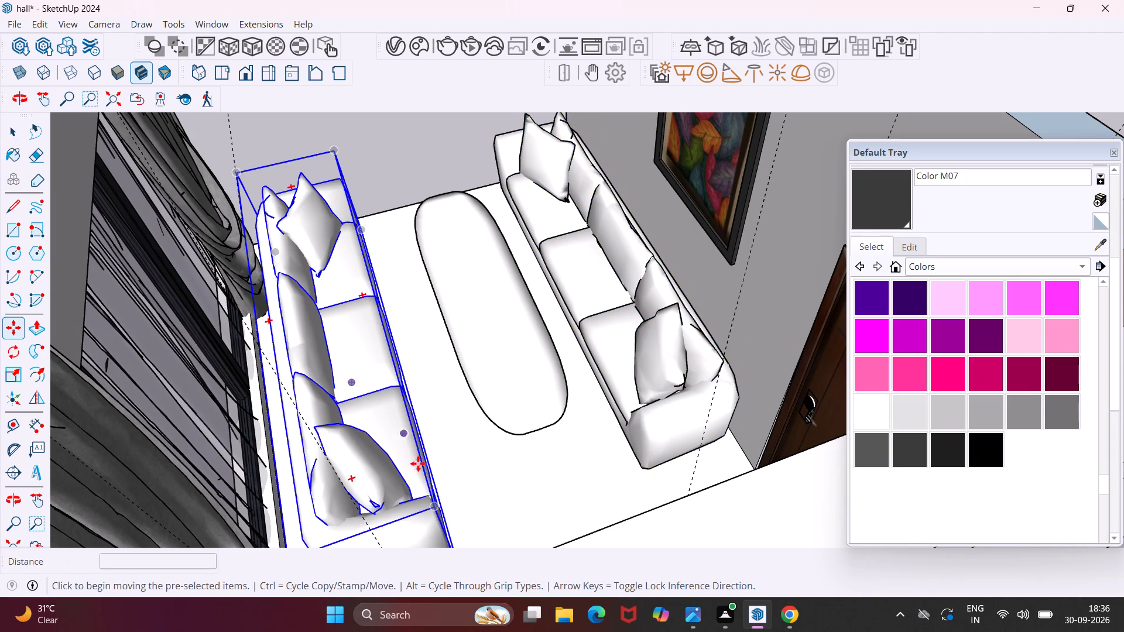
scroll(430, 510, down, 2)
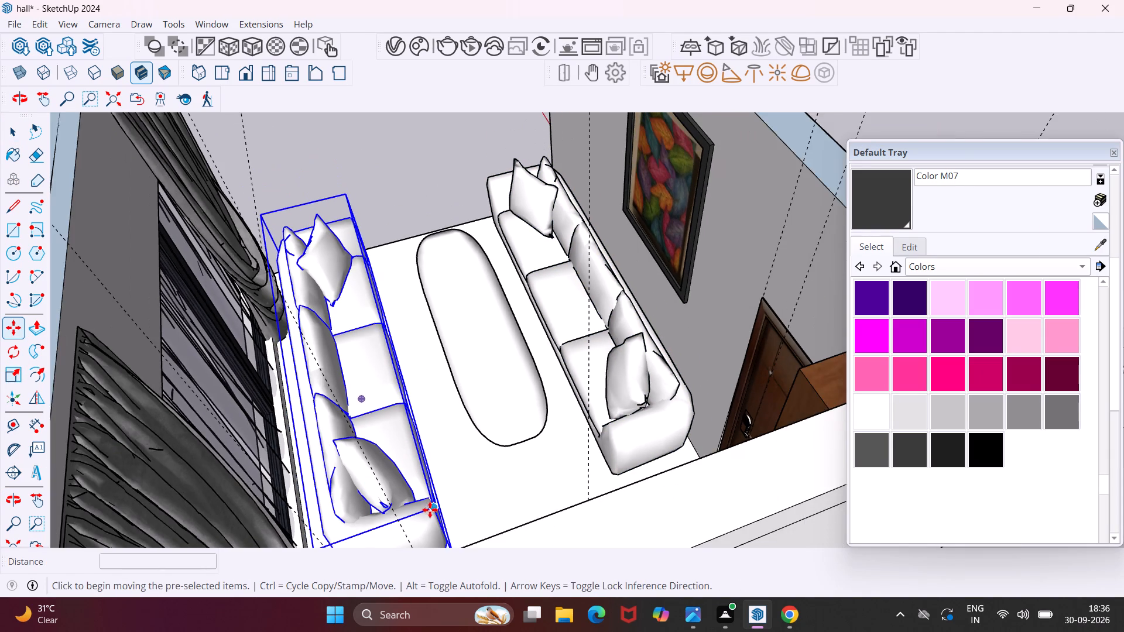
middle_drag(430, 510, 410, 553)
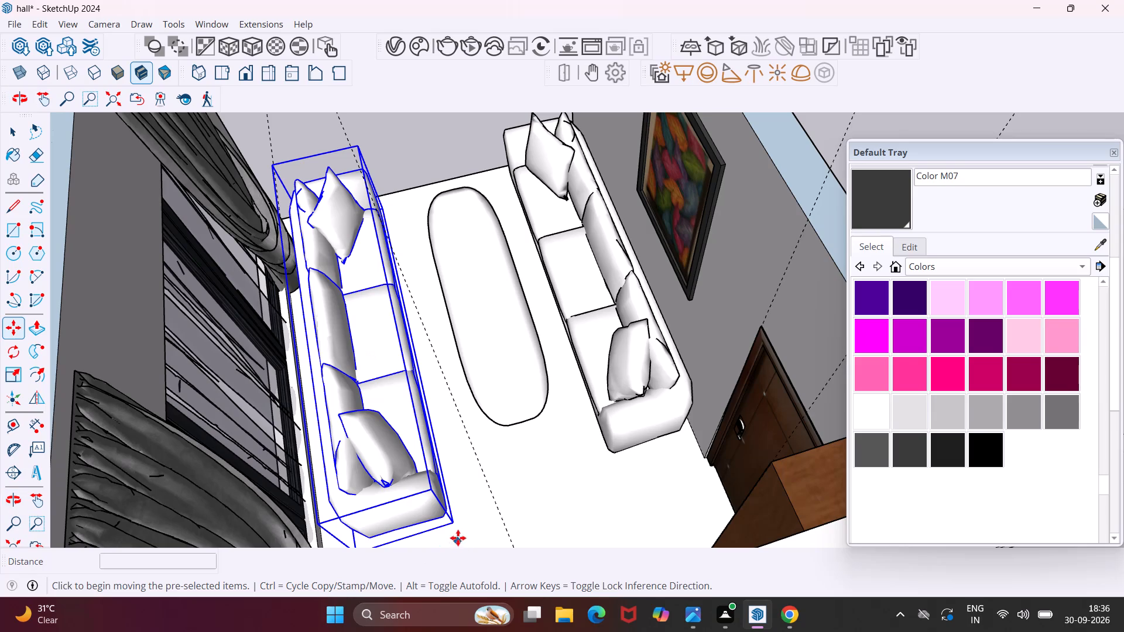
click(451, 521)
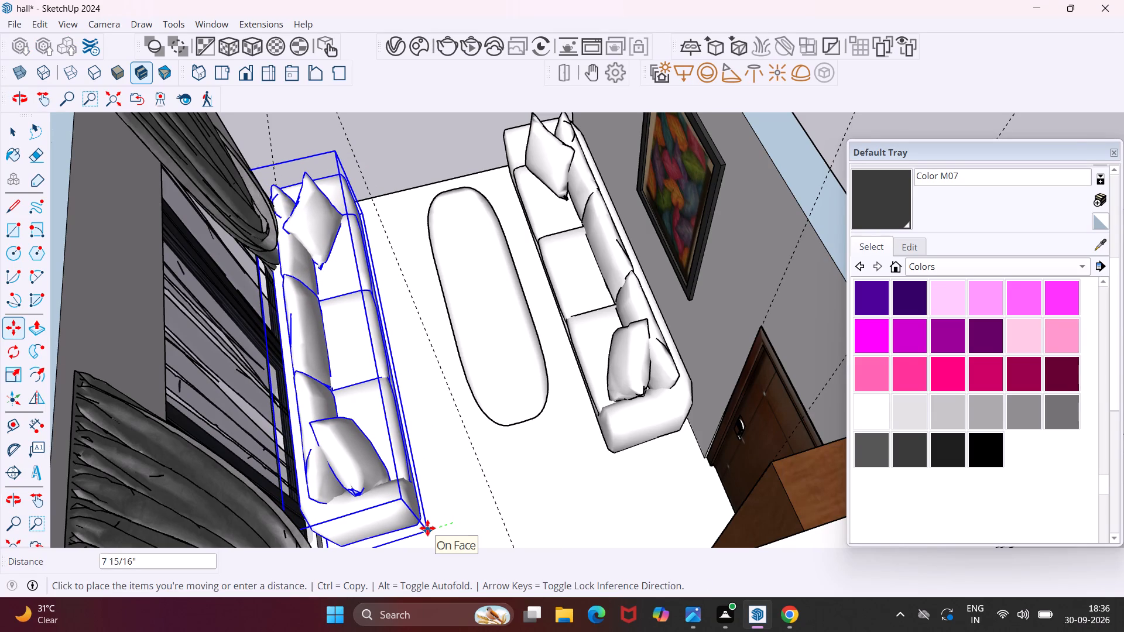
click(427, 528)
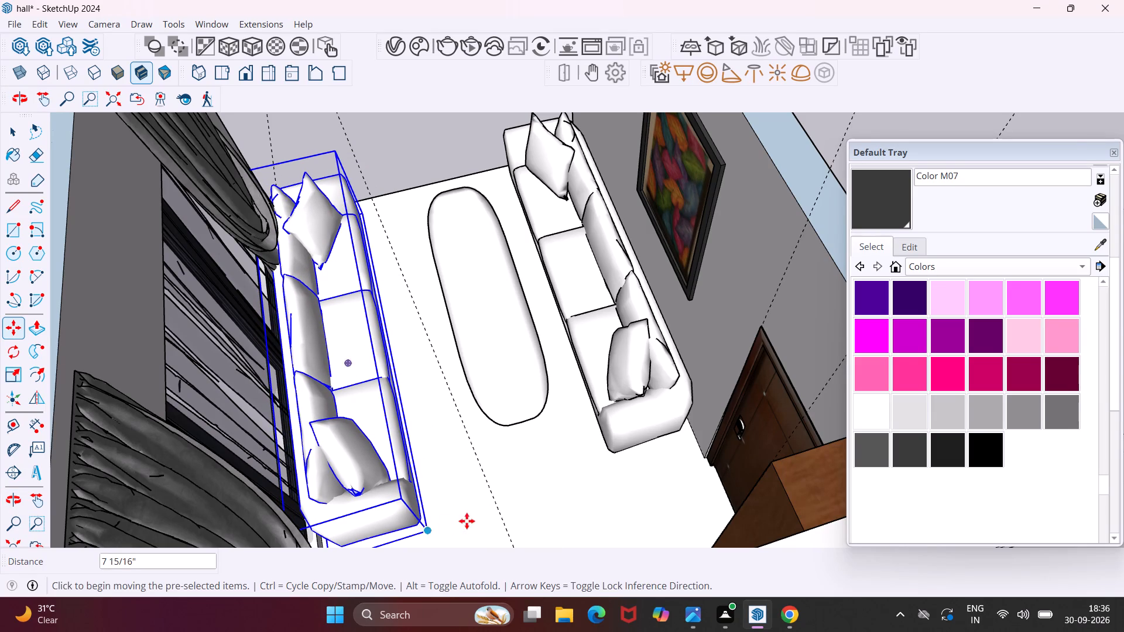
key(Escape)
Move the table about 7 5/8" along the green axis toward the window-side sofa to centre it between the sofas.
key(space)
click(523, 412)
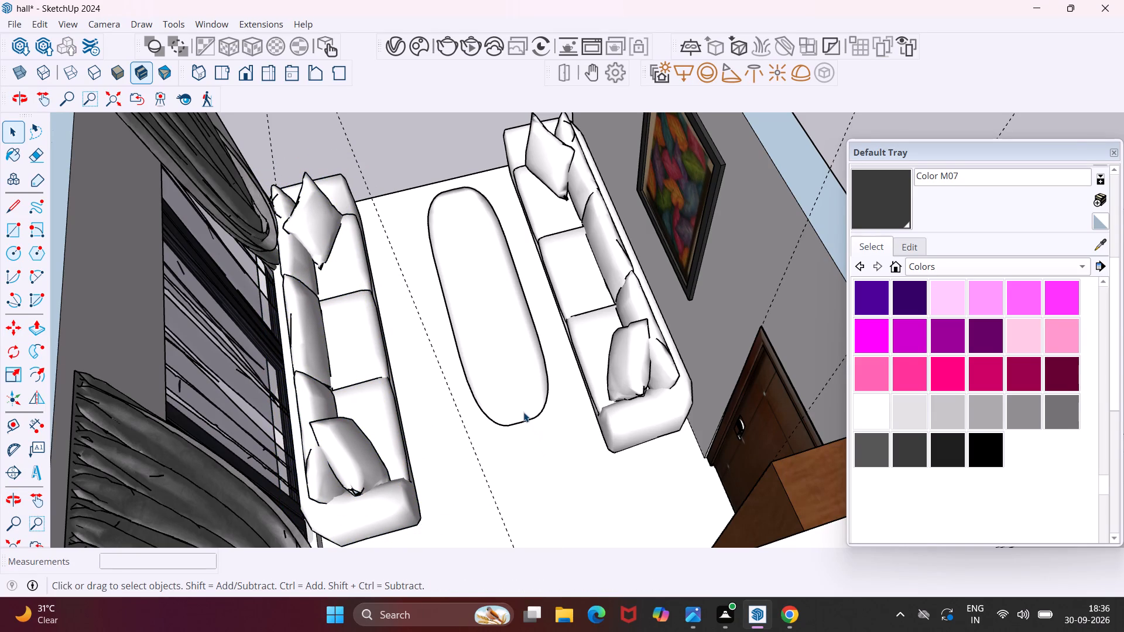
key(m)
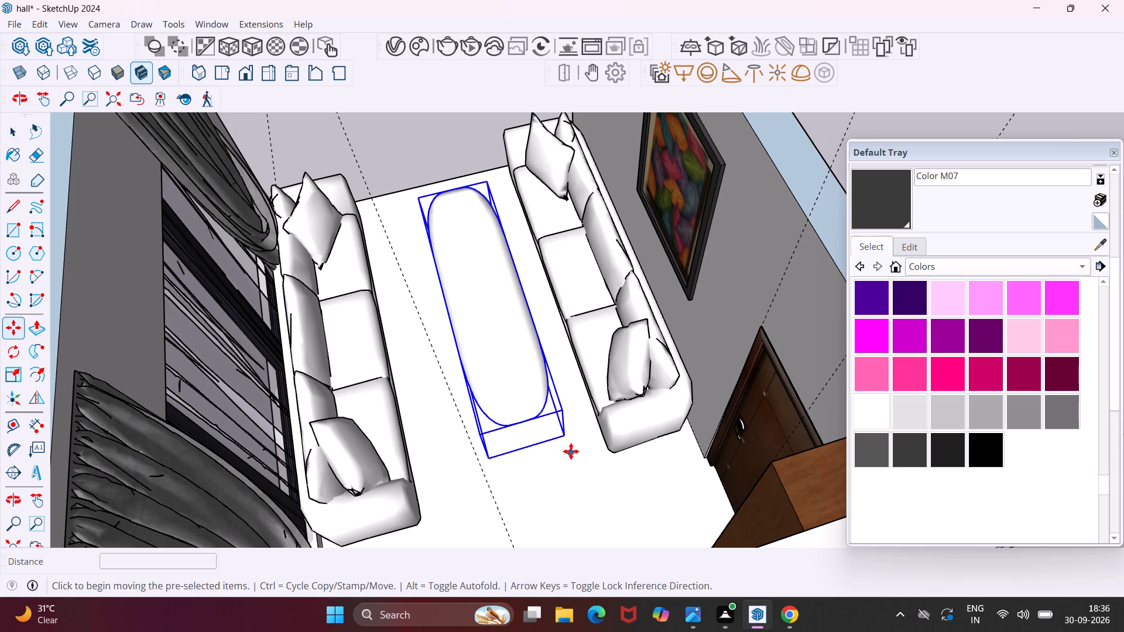
click(564, 434)
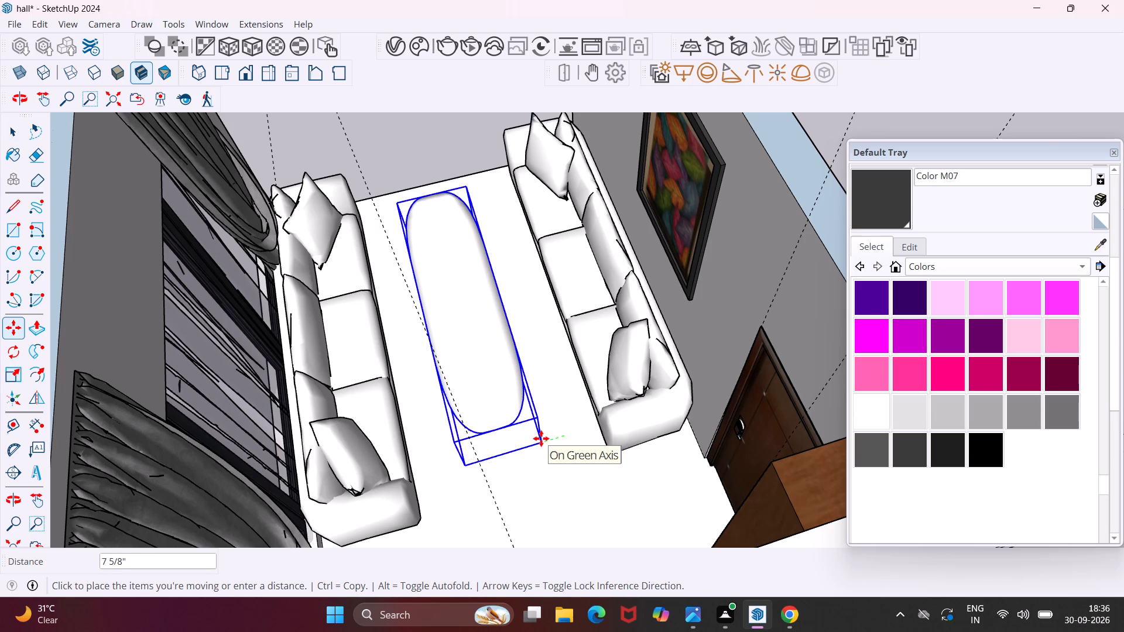
click(541, 438)
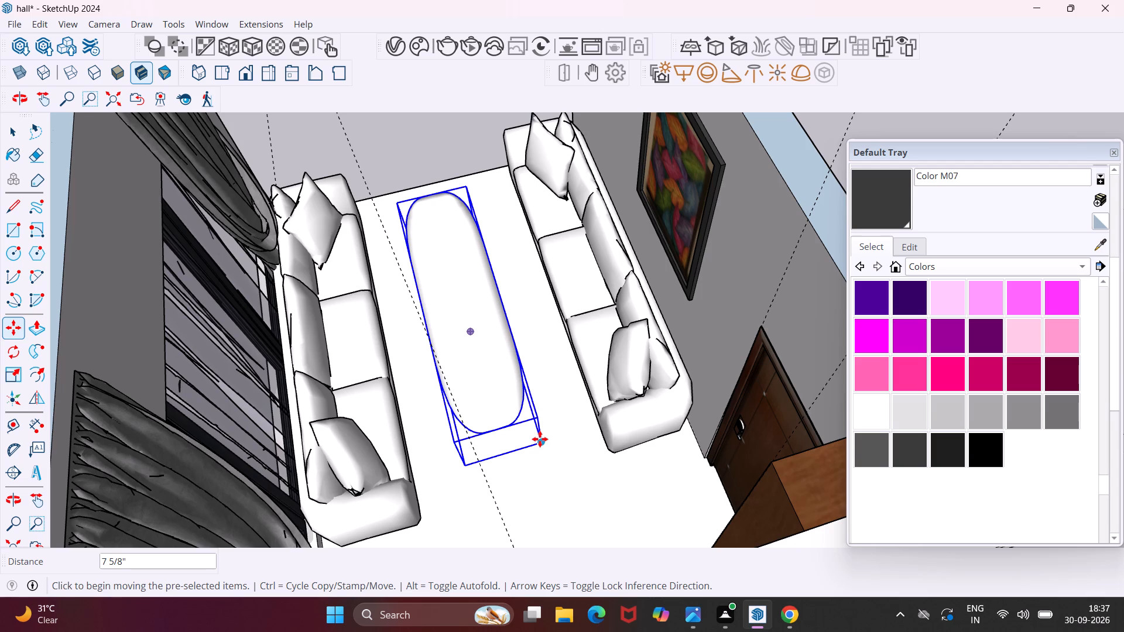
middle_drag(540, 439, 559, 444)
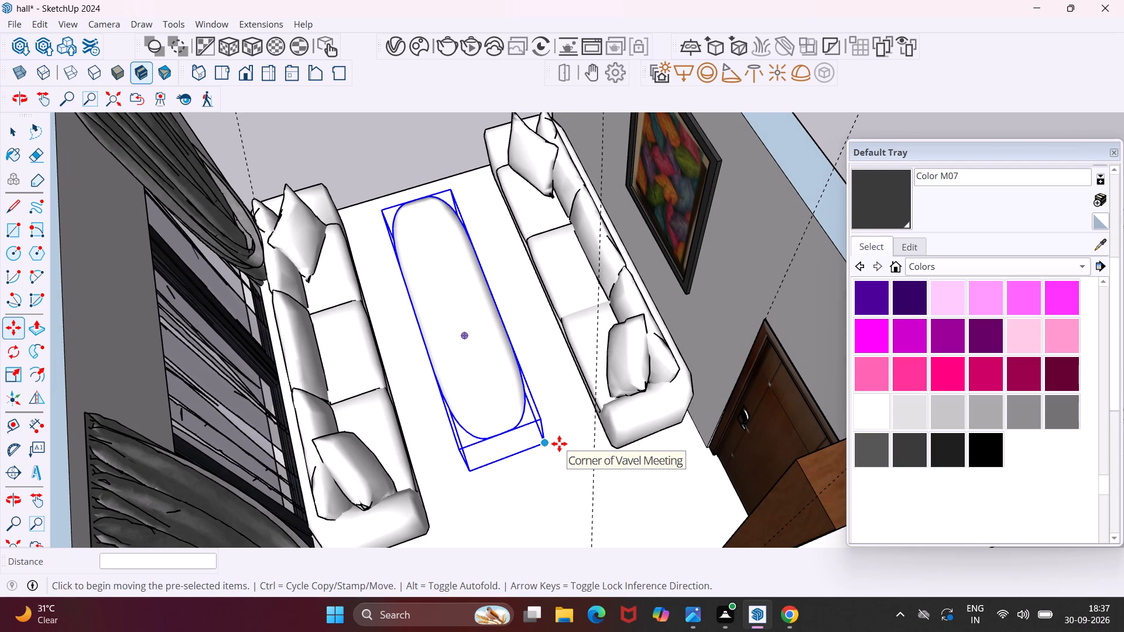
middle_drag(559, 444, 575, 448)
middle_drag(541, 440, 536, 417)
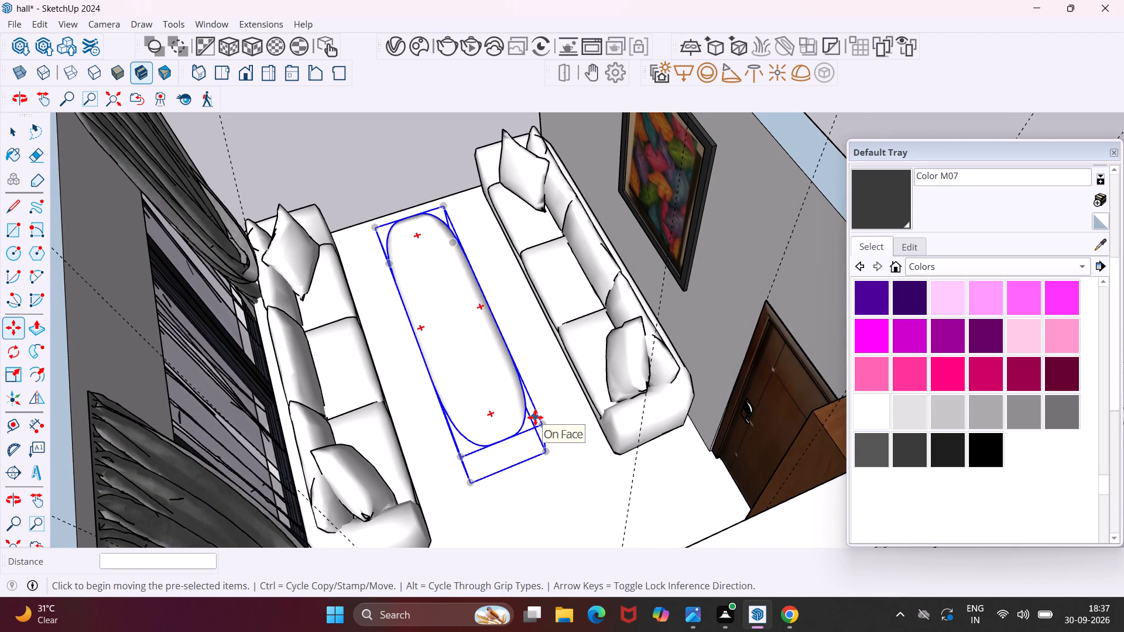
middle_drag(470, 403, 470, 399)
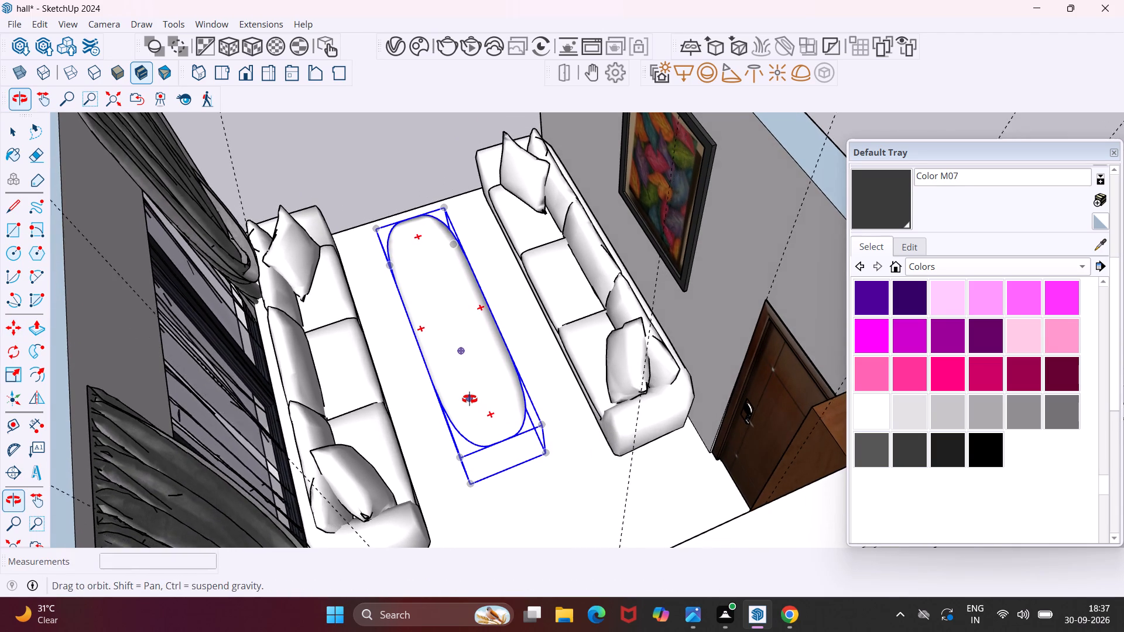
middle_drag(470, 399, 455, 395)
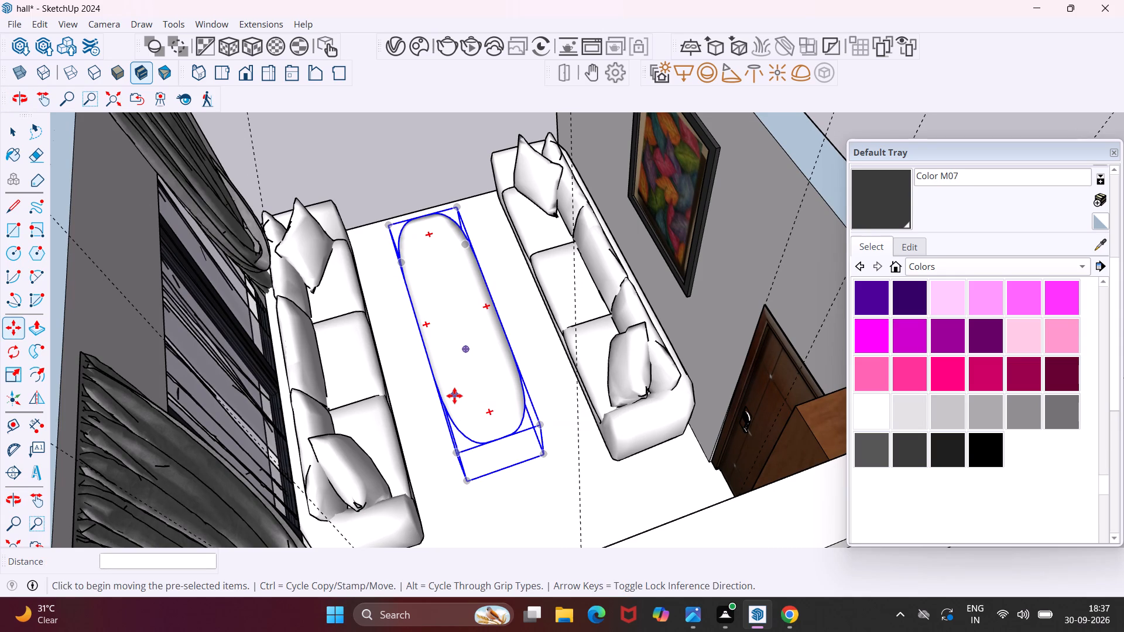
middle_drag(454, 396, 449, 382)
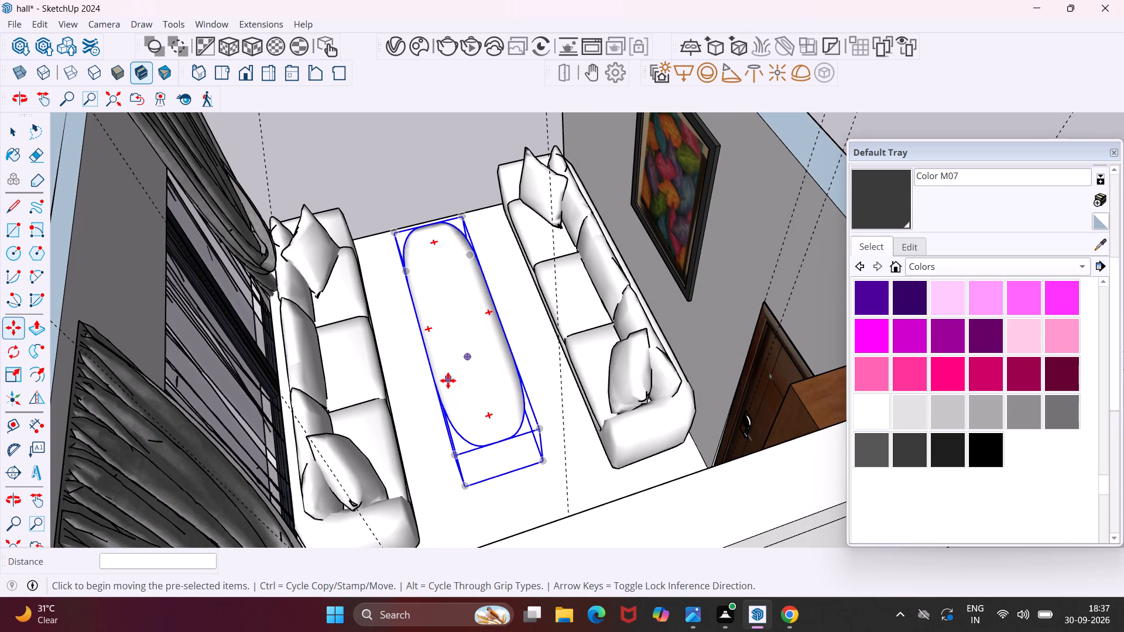
Inspect the table's placement between the two sofas from several angles and clear the selection.
middle_drag(448, 380, 731, 439)
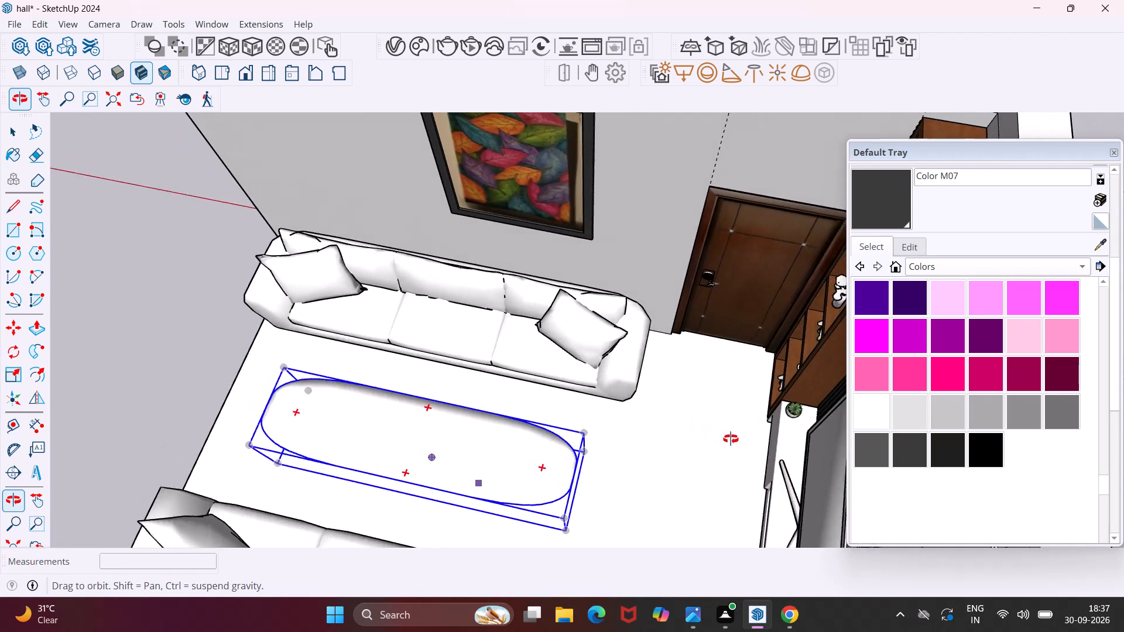
middle_drag(731, 439, 715, 440)
middle_drag(262, 382, 280, 384)
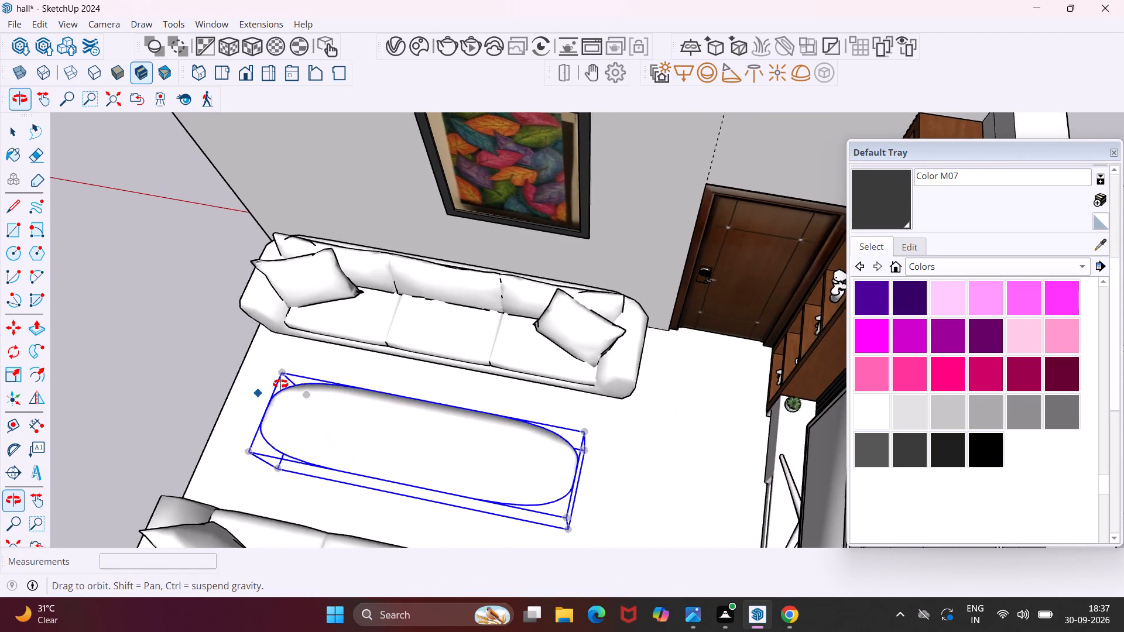
middle_drag(280, 384, 337, 325)
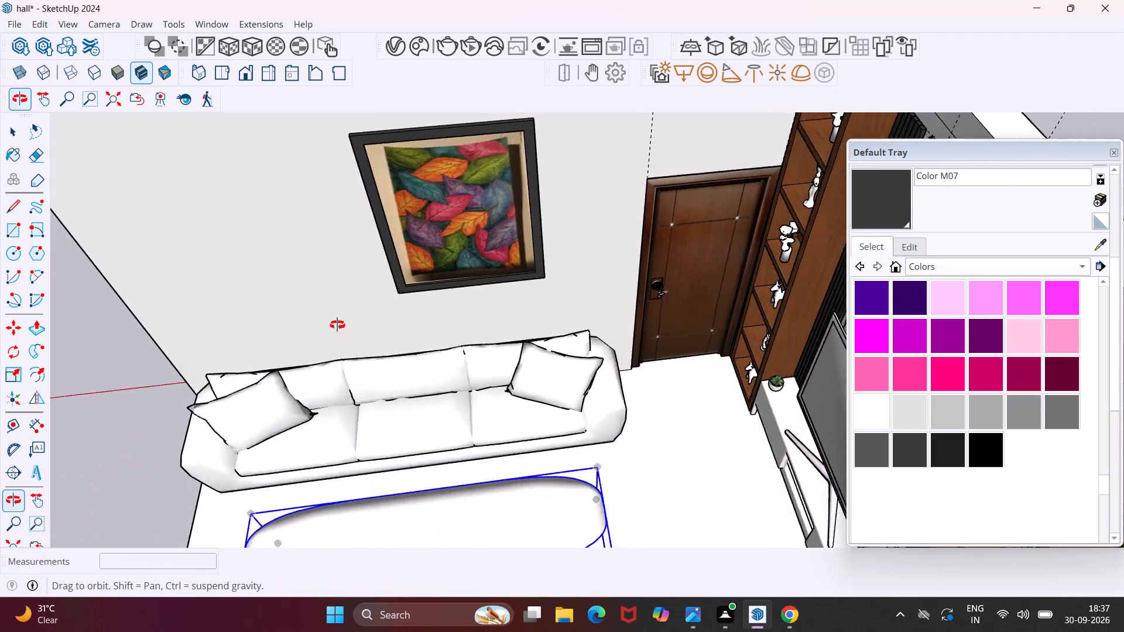
middle_drag(337, 325, 221, 342)
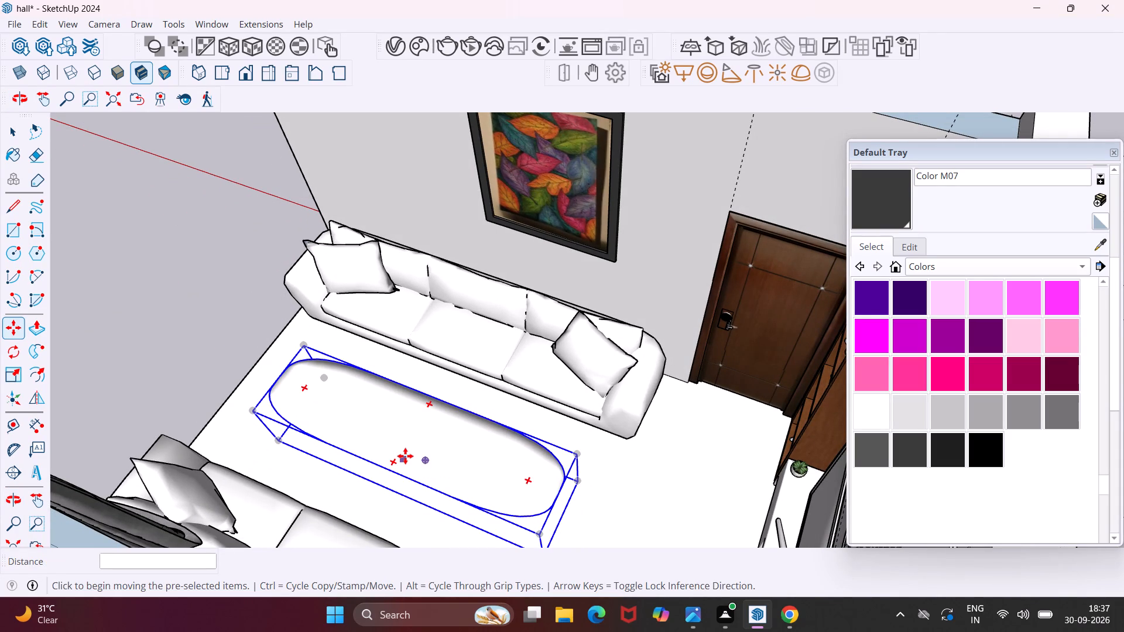
middle_drag(405, 456, 309, 432)
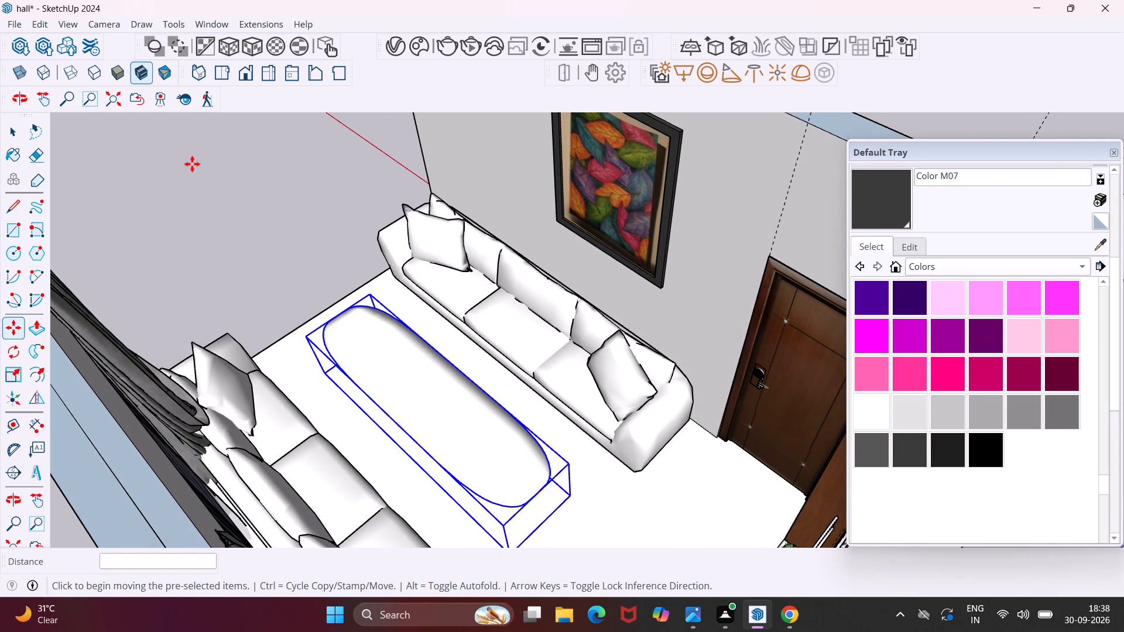
key(Escape)
key(space)
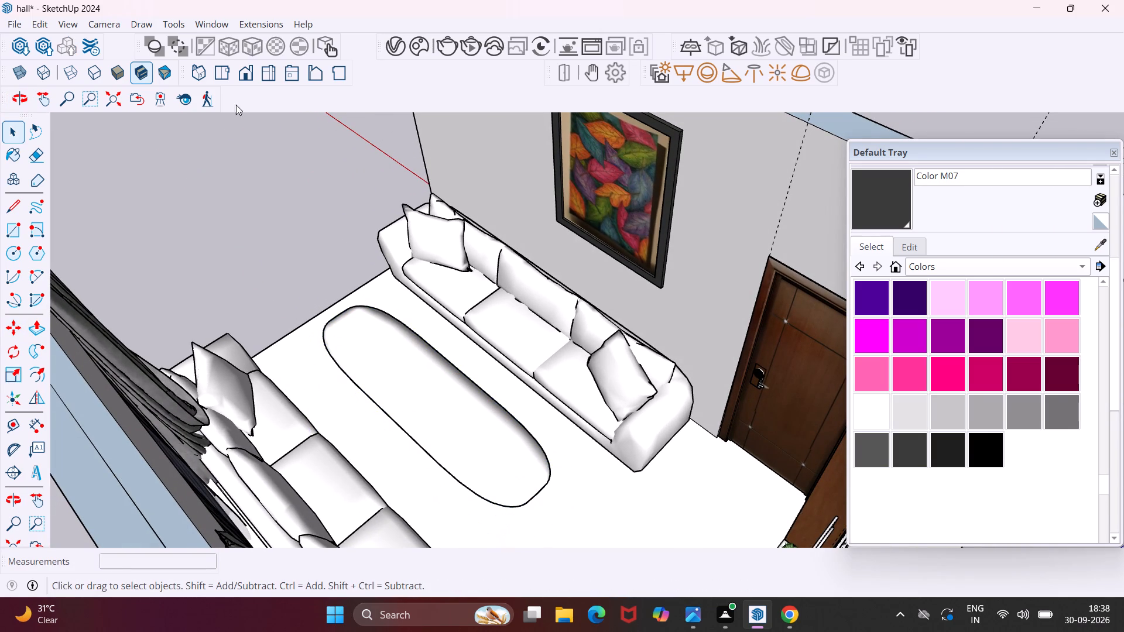
Look through the downloaded 3D models in the Chaos Cosmos Browser for a decorative item for the hall.
click(413, 53)
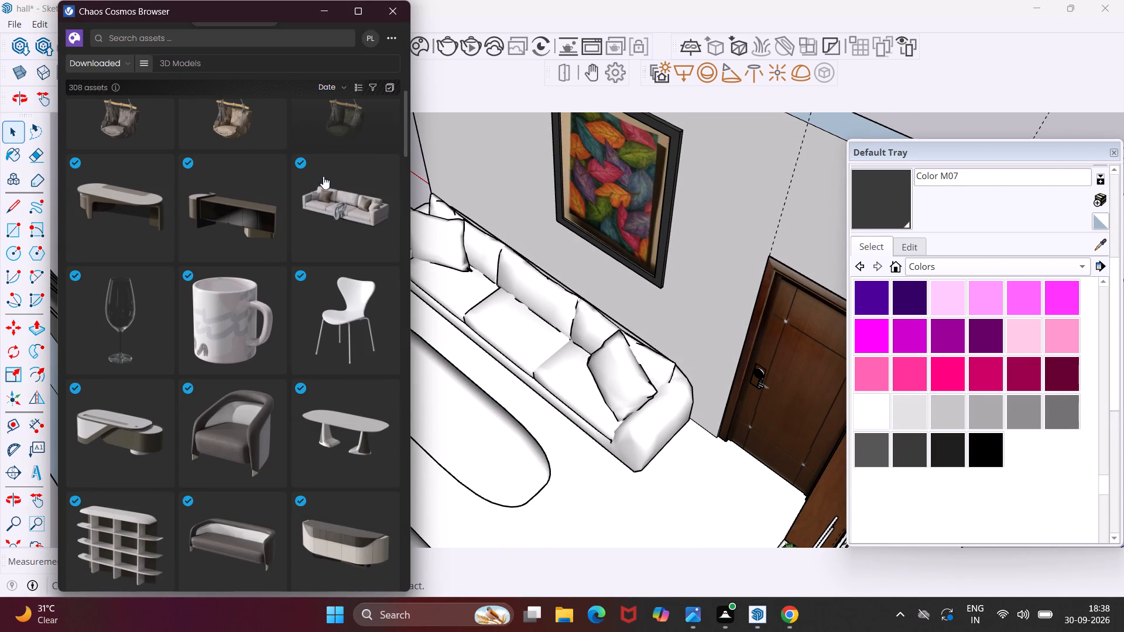
scroll(269, 279, down, 4)
scroll(213, 370, down, 5)
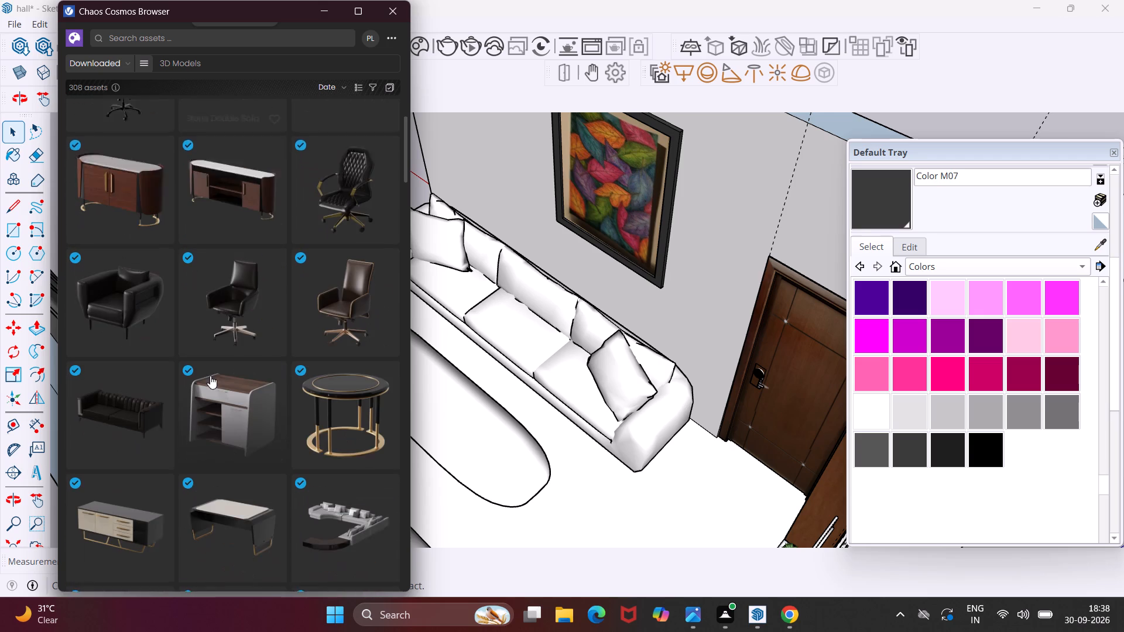
scroll(210, 376, down, 8)
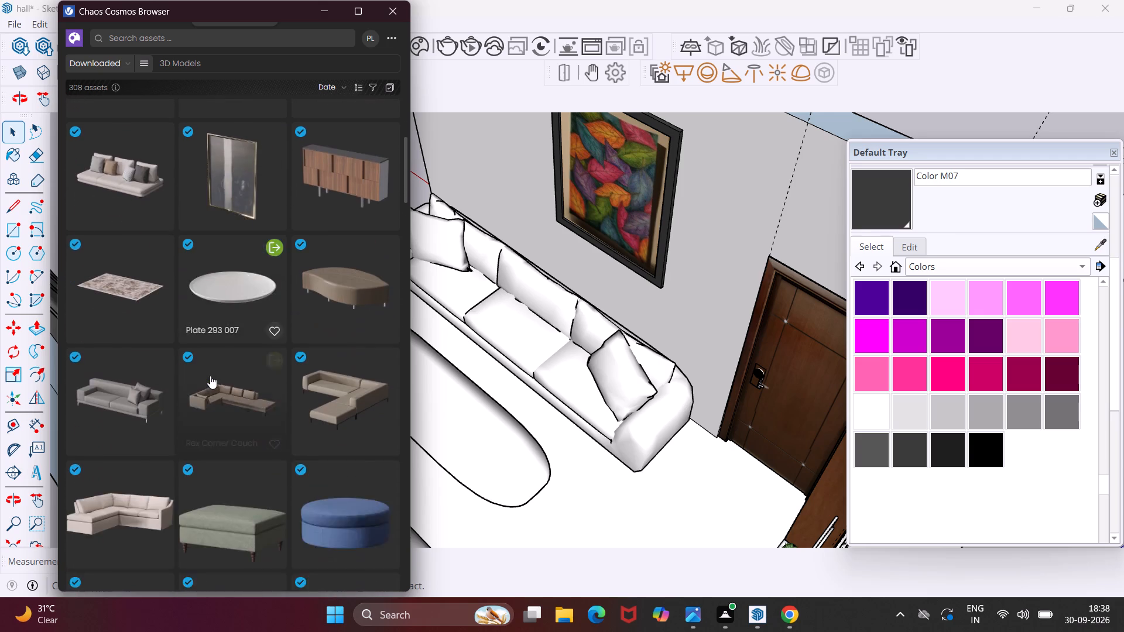
scroll(210, 376, down, 12)
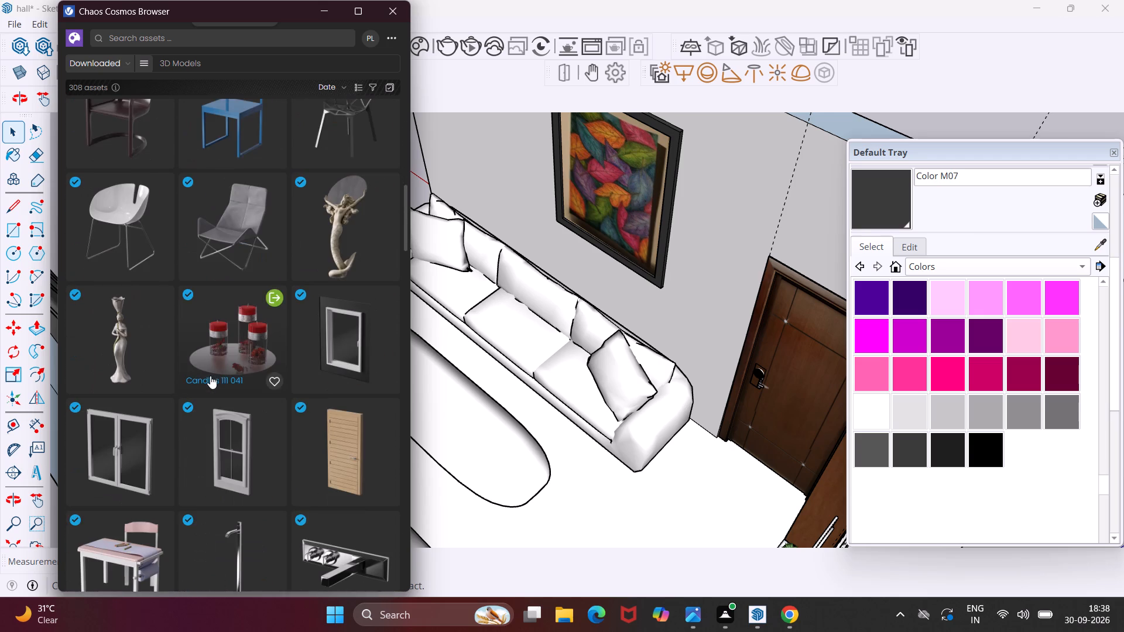
scroll(210, 376, down, 9)
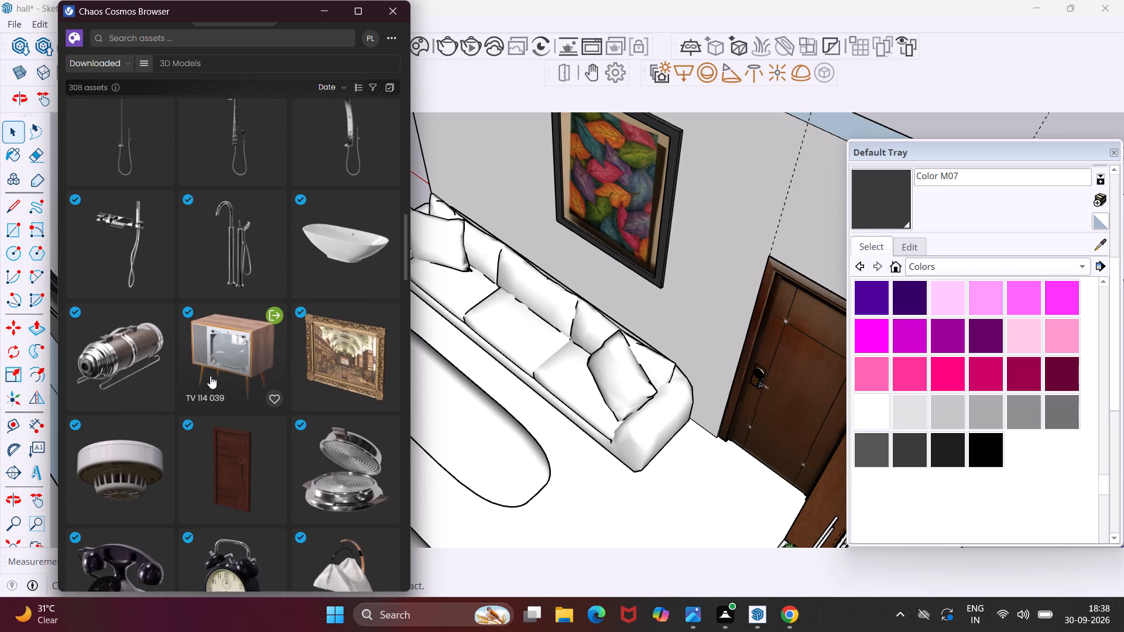
scroll(210, 376, down, 4)
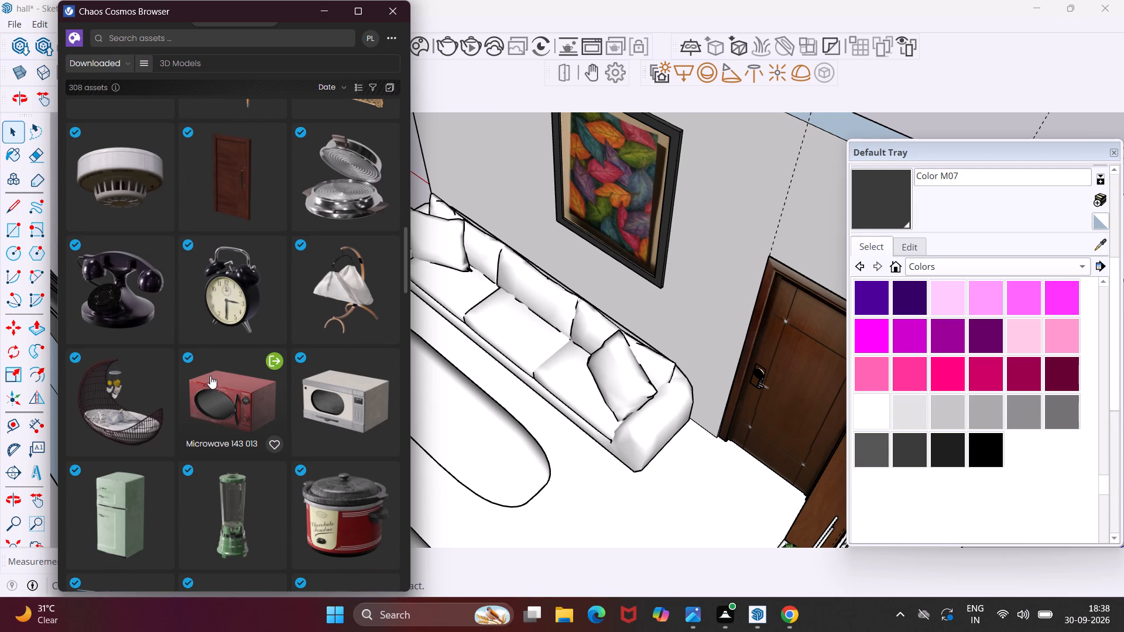
scroll(241, 363, down, 3)
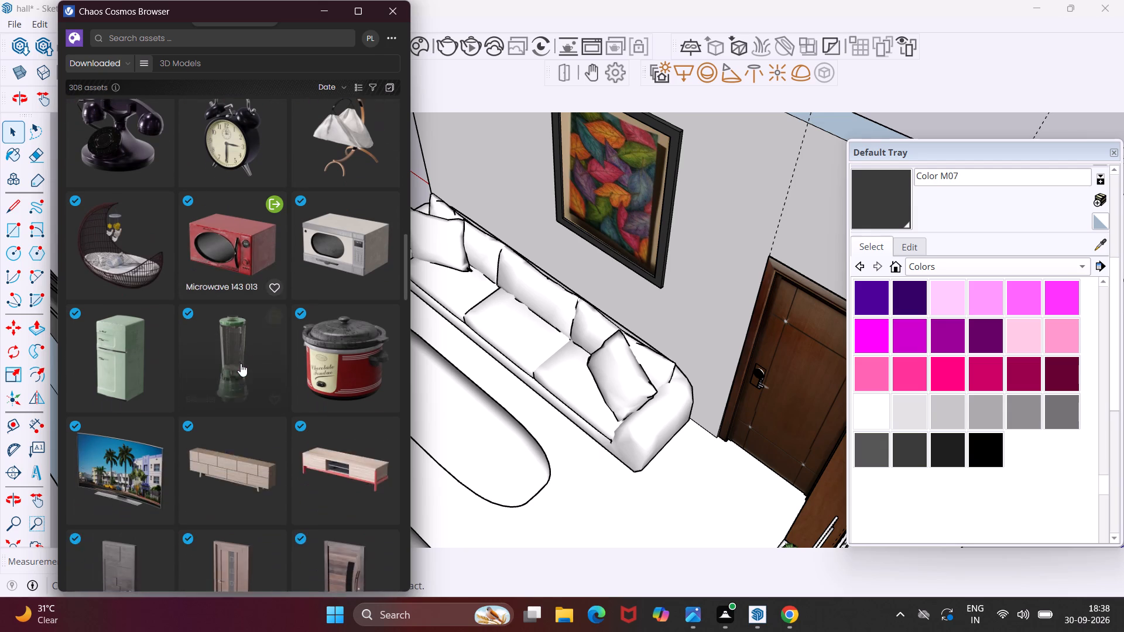
scroll(241, 363, down, 6)
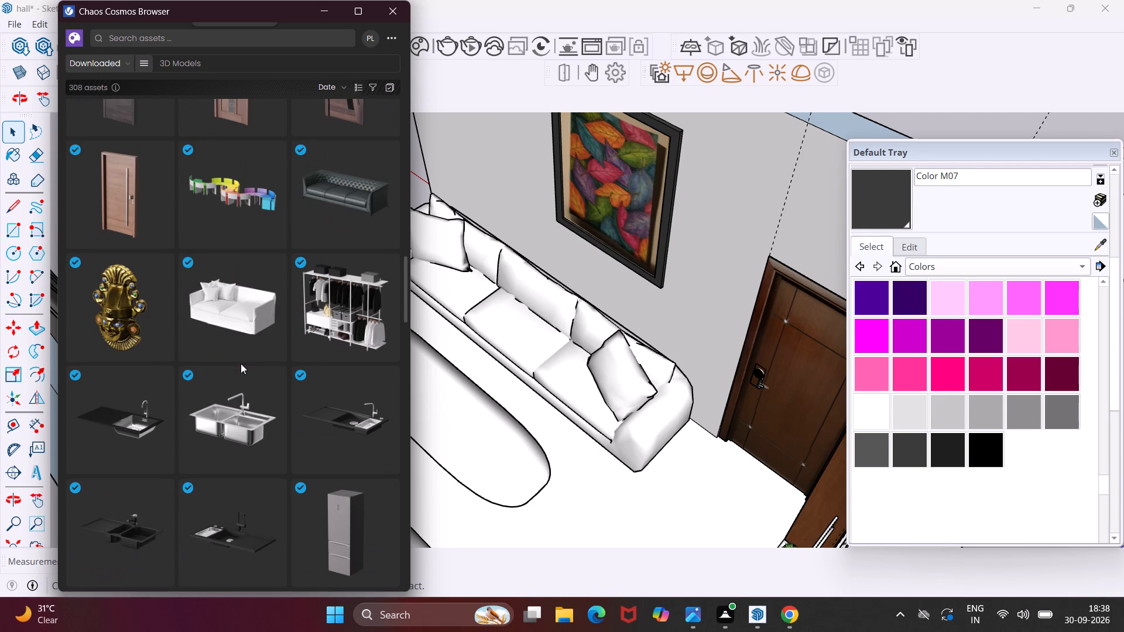
scroll(241, 363, down, 12)
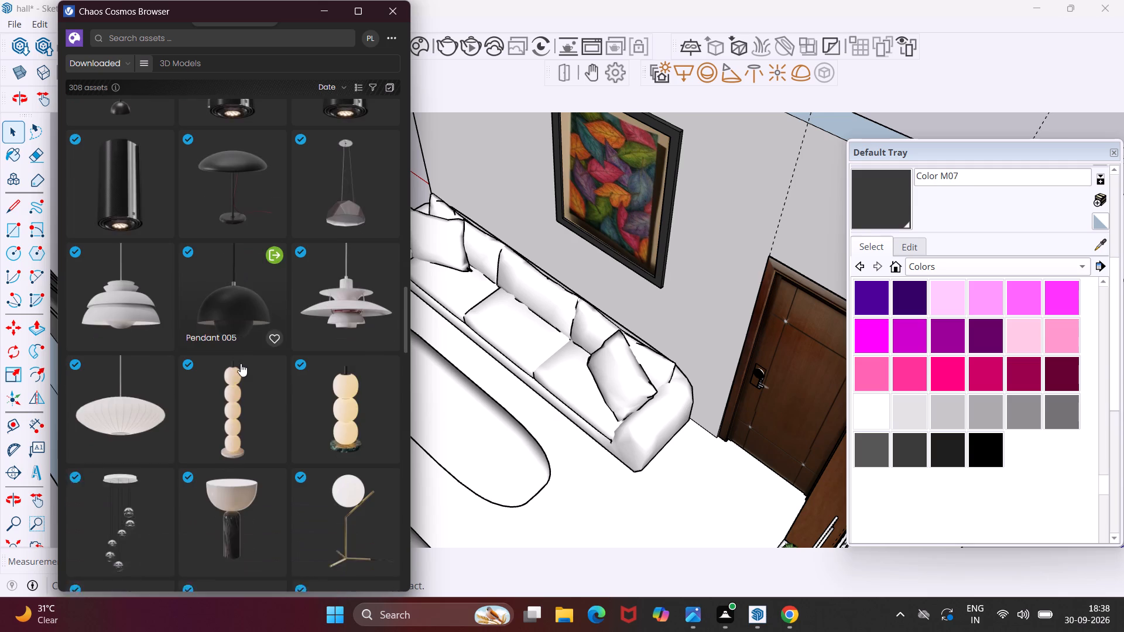
scroll(241, 363, down, 11)
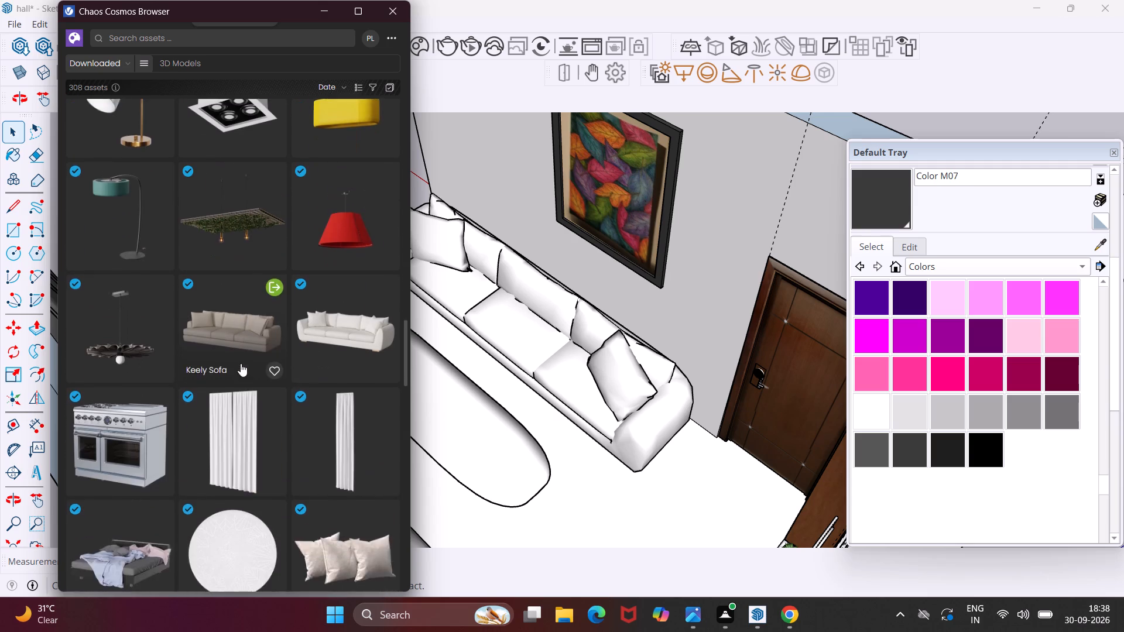
scroll(241, 363, down, 4)
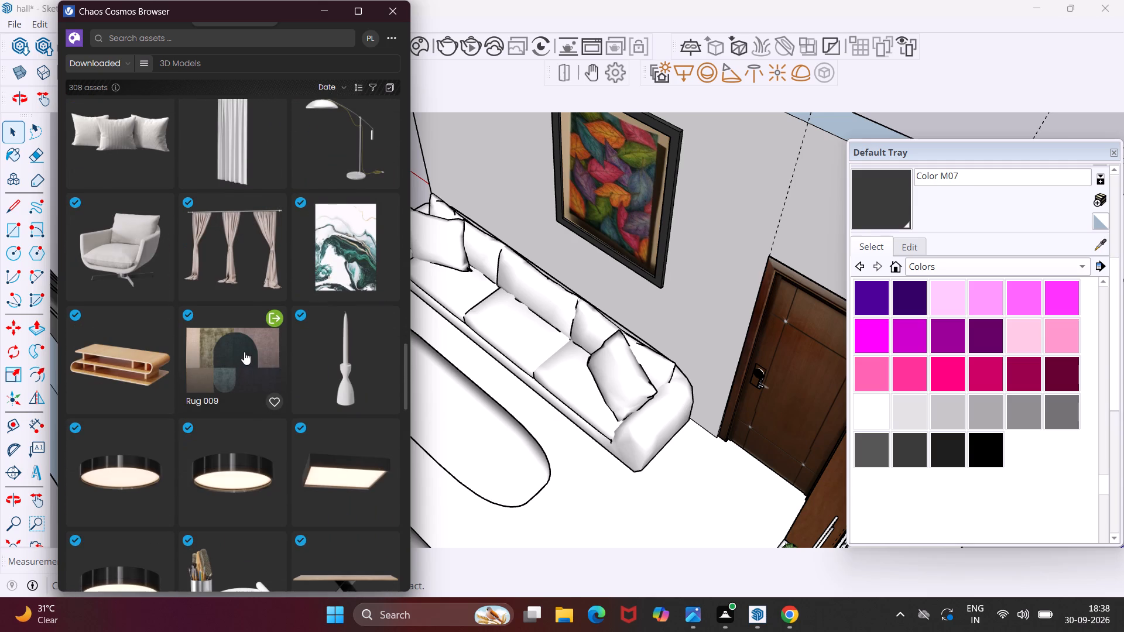
scroll(244, 352, down, 8)
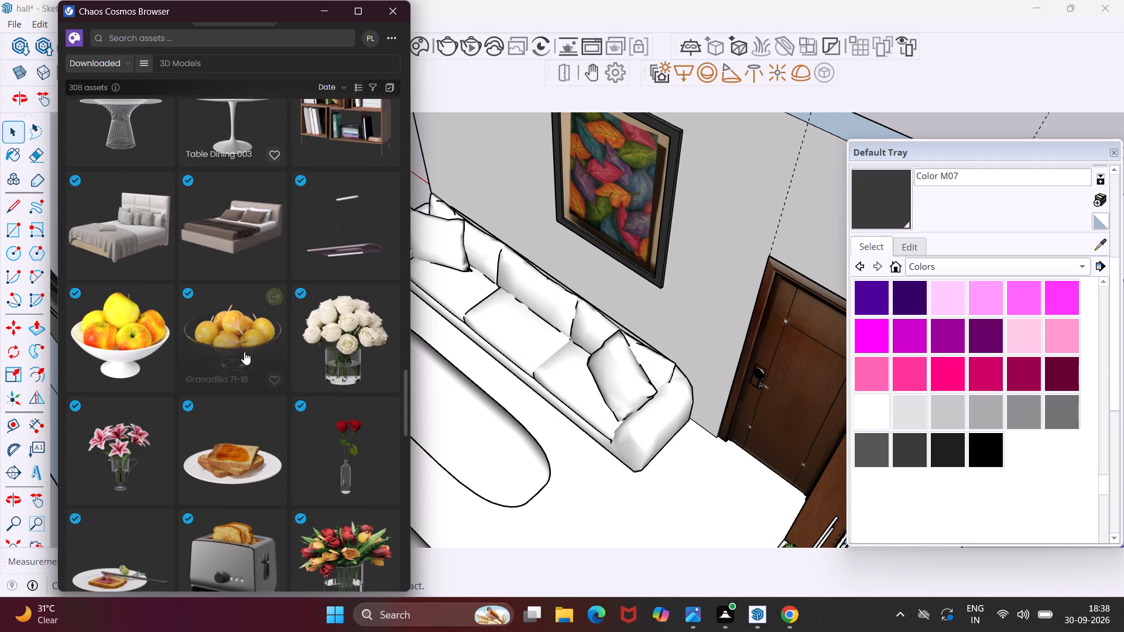
scroll(244, 352, down, 4)
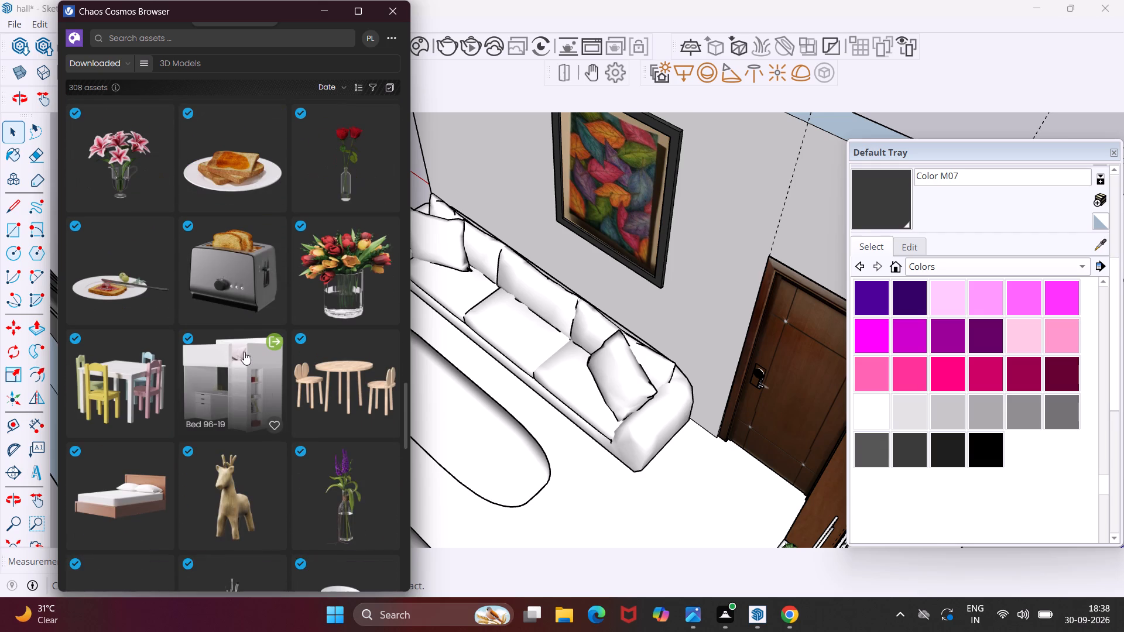
scroll(244, 352, down, 3)
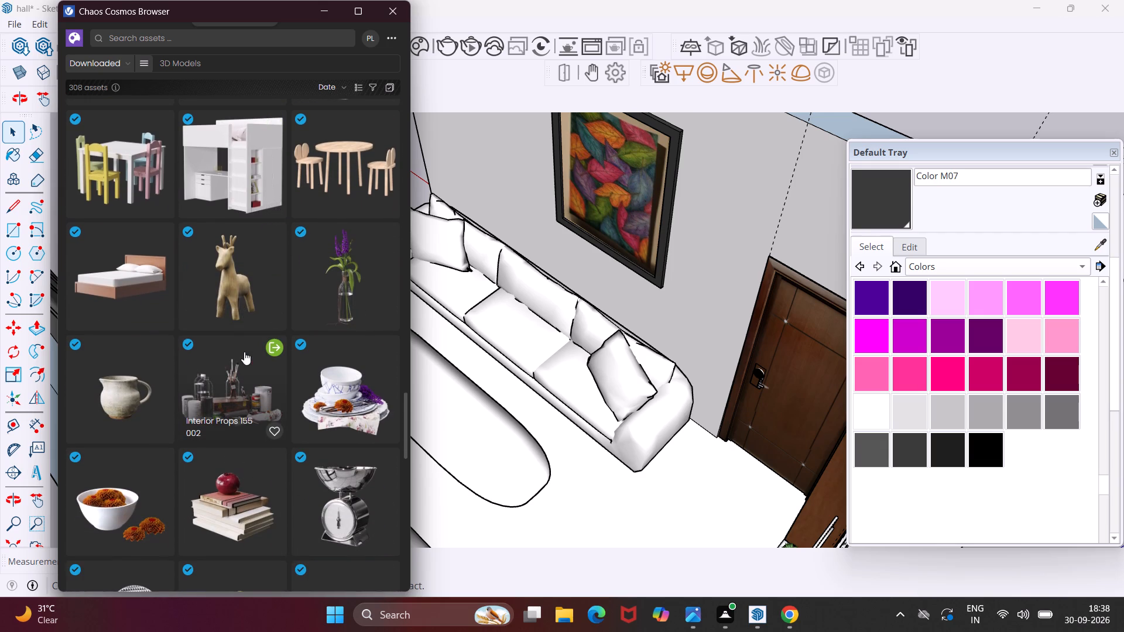
scroll(244, 352, down, 5)
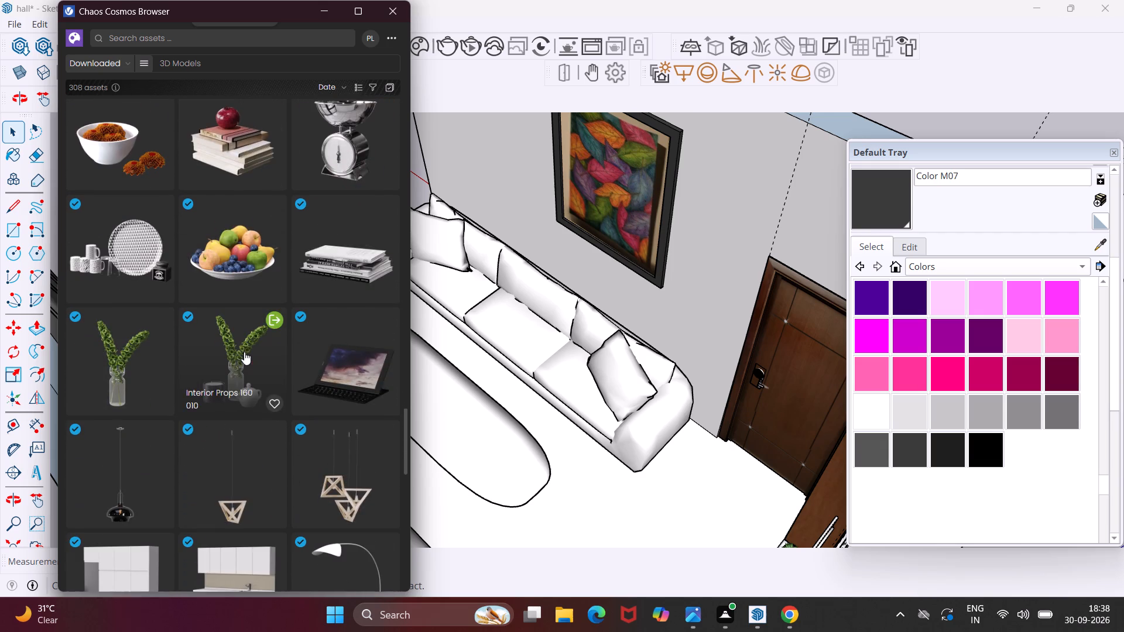
scroll(244, 352, down, 10)
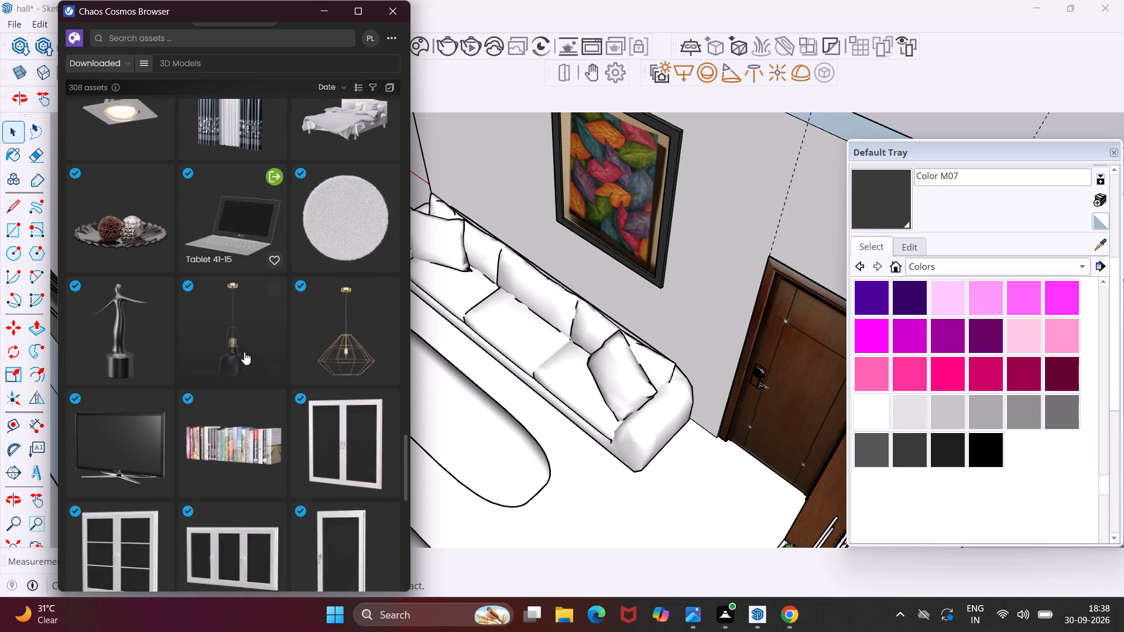
scroll(244, 352, down, 8)
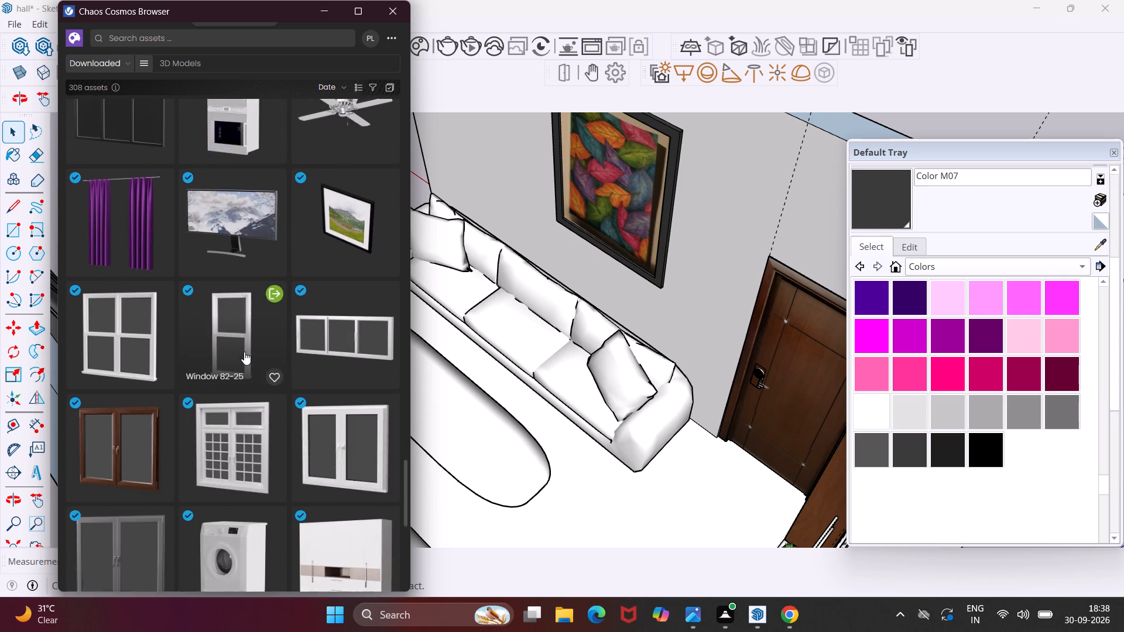
scroll(244, 352, down, 7)
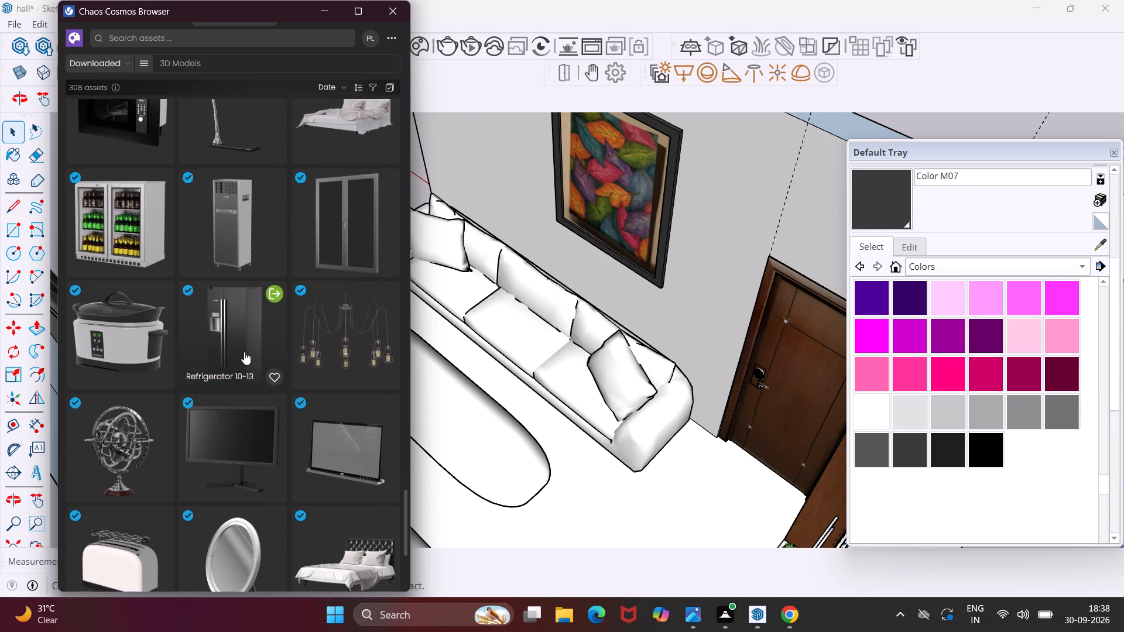
scroll(244, 352, down, 5)
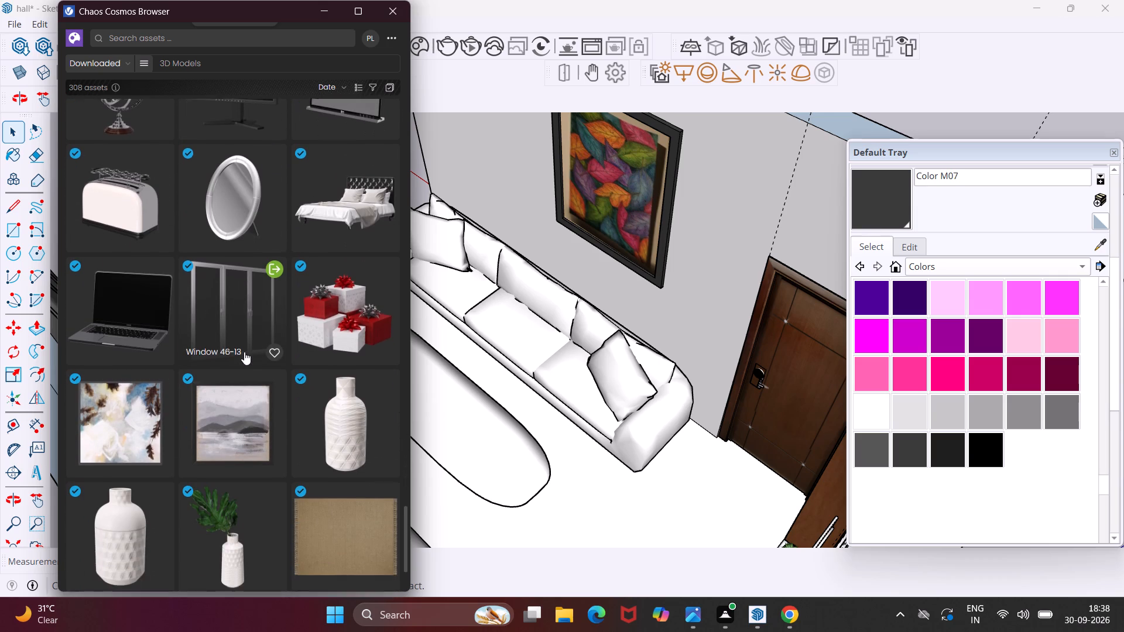
scroll(244, 352, down, 3)
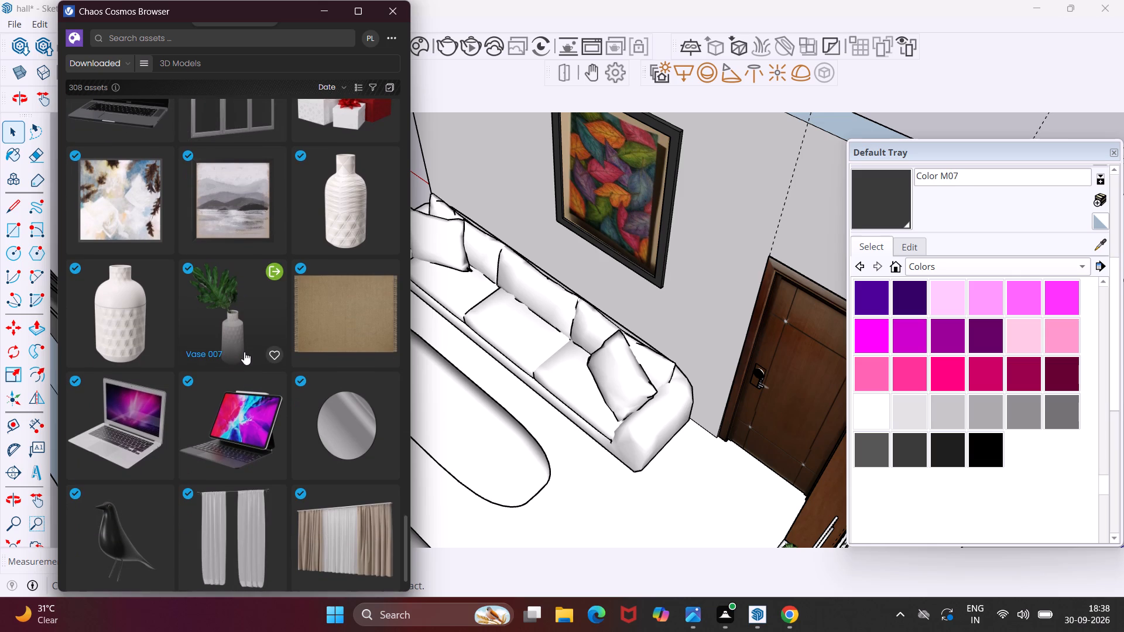
Import Vase 007 from the downloaded Cosmos models and place it on top of the Vavel Meeting table.
click(274, 266)
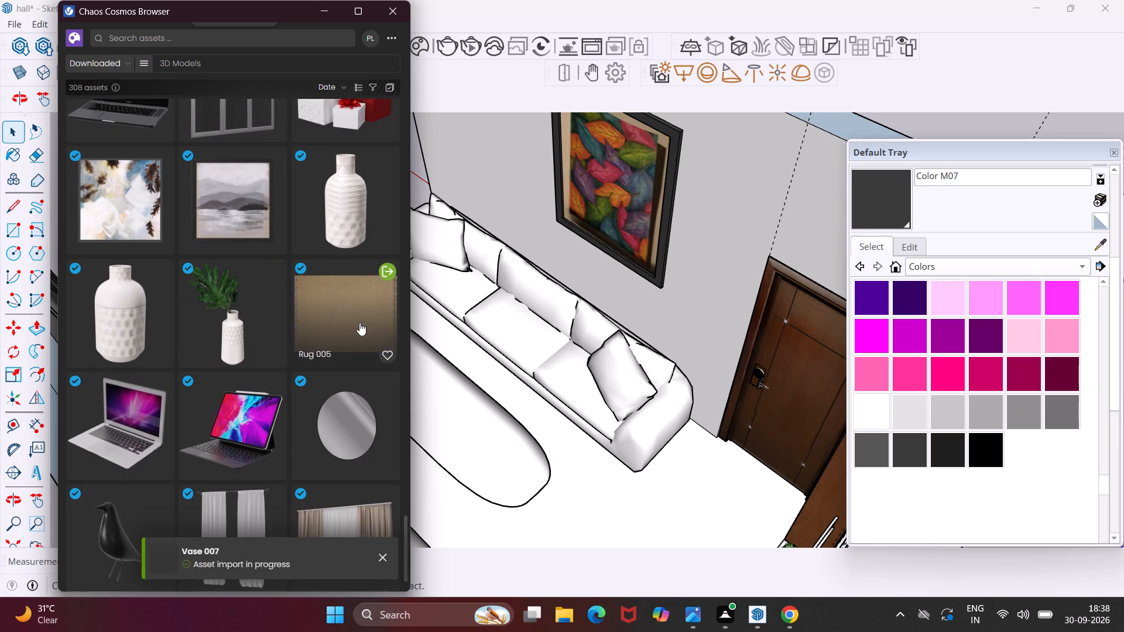
scroll(258, 382, down, 4)
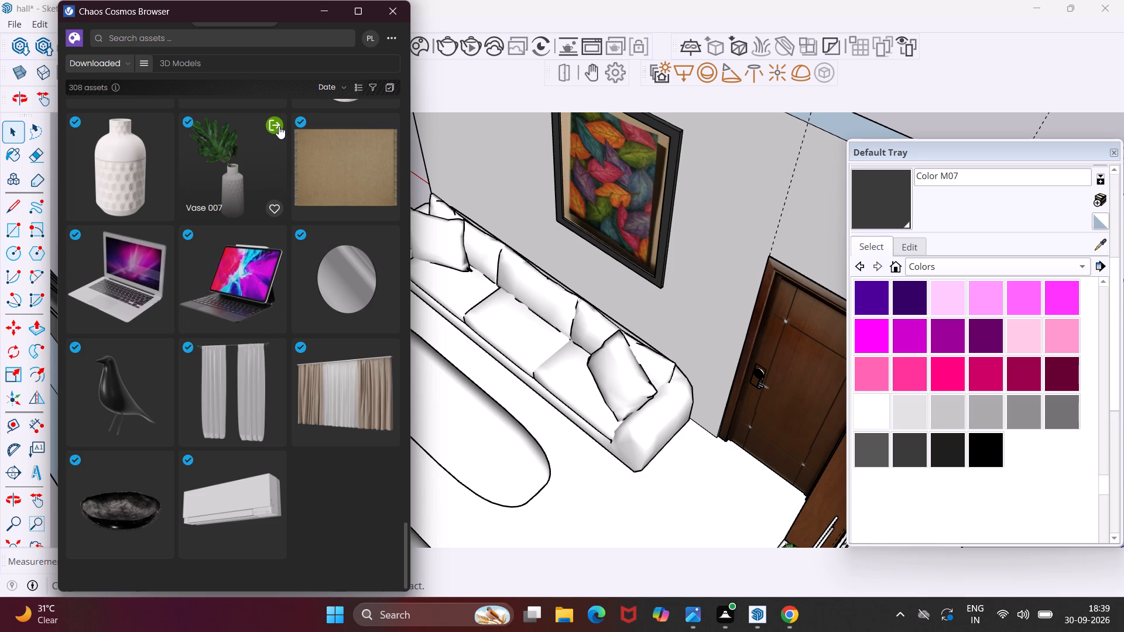
click(276, 125)
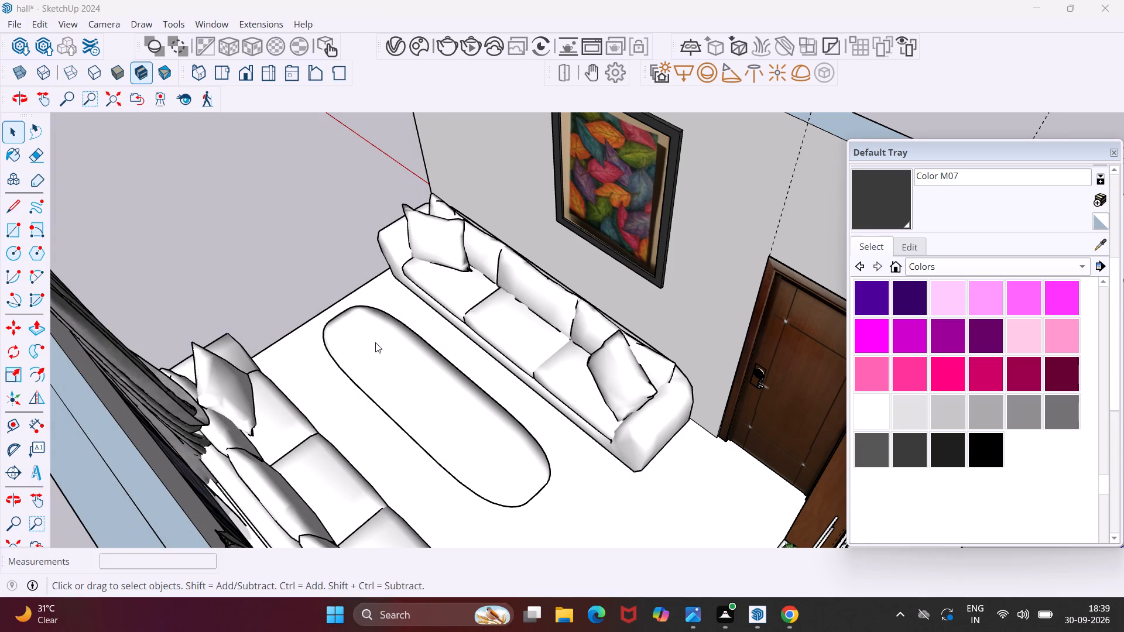
middle_drag(376, 348, 426, 299)
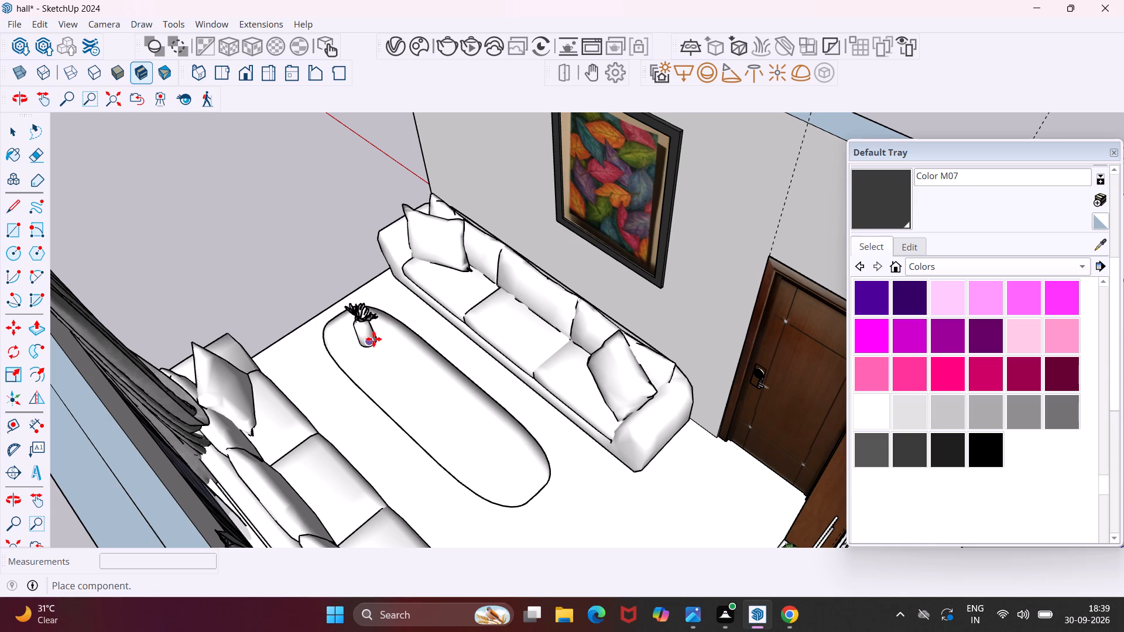
scroll(373, 339, up, 2)
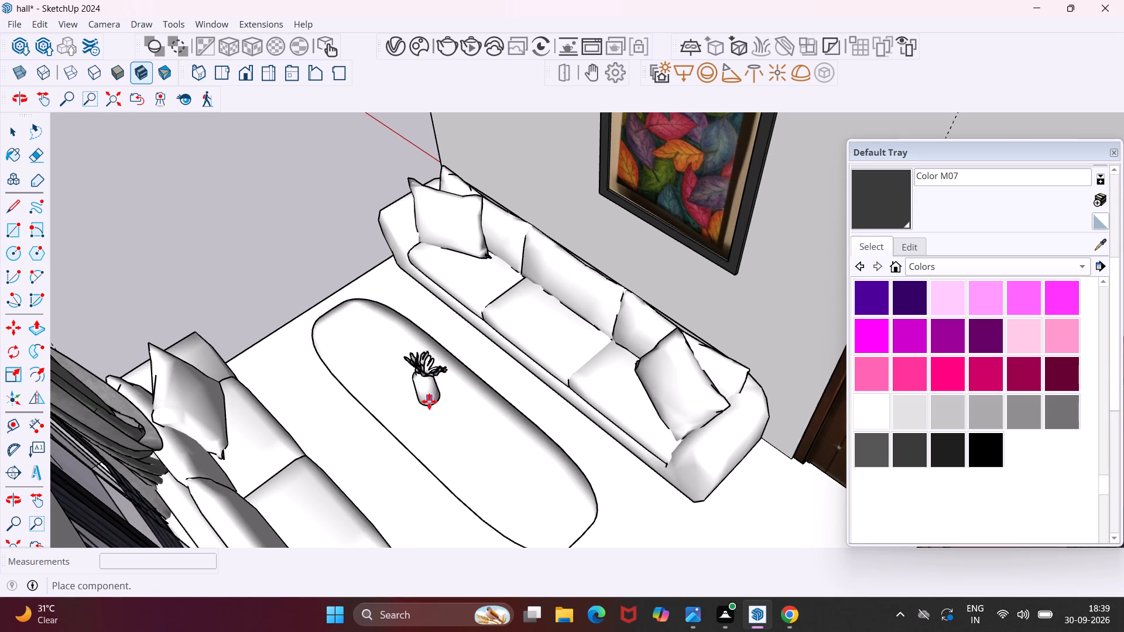
click(433, 410)
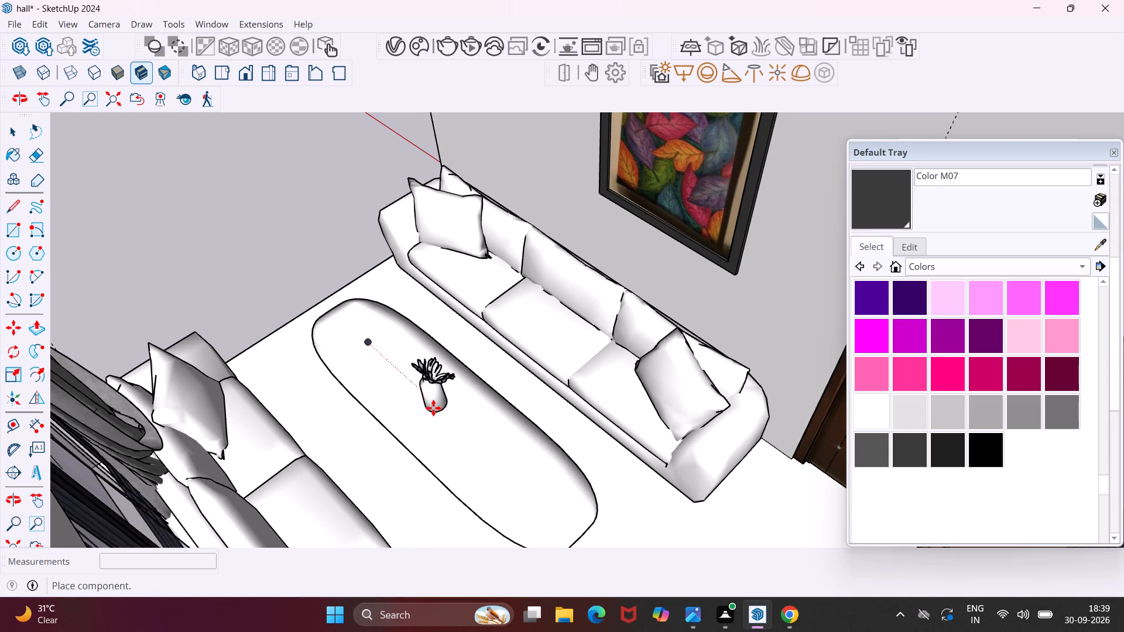
Place a second Vase 007 on the TV console beside the small succulent near the door-side shelf, and end the placement.
scroll(404, 369, down, 4)
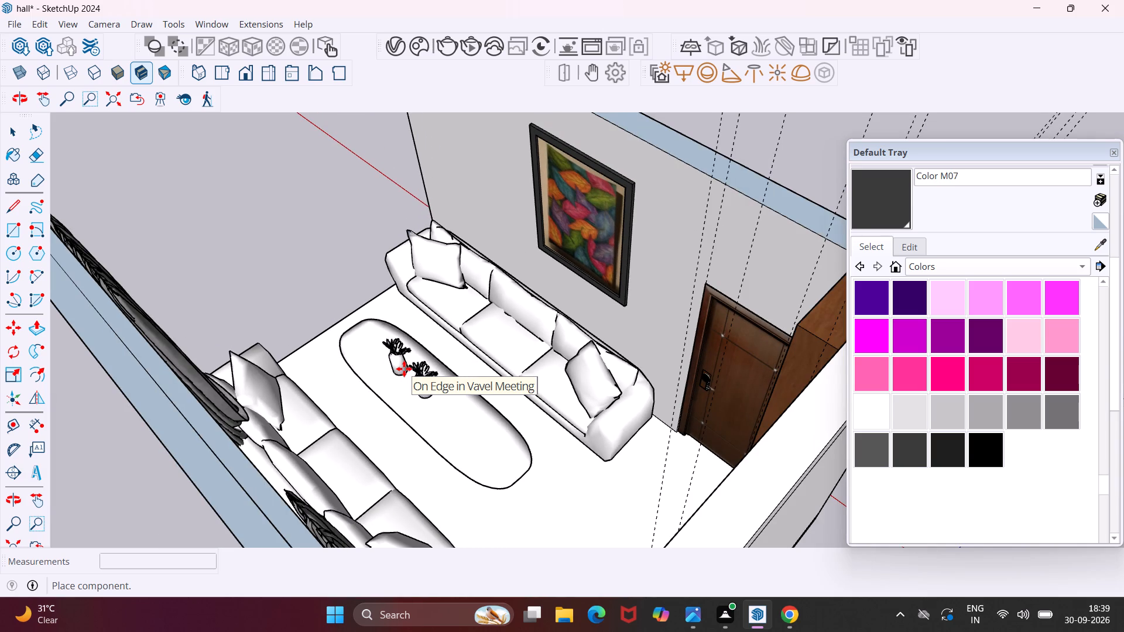
middle_drag(404, 369, 723, 413)
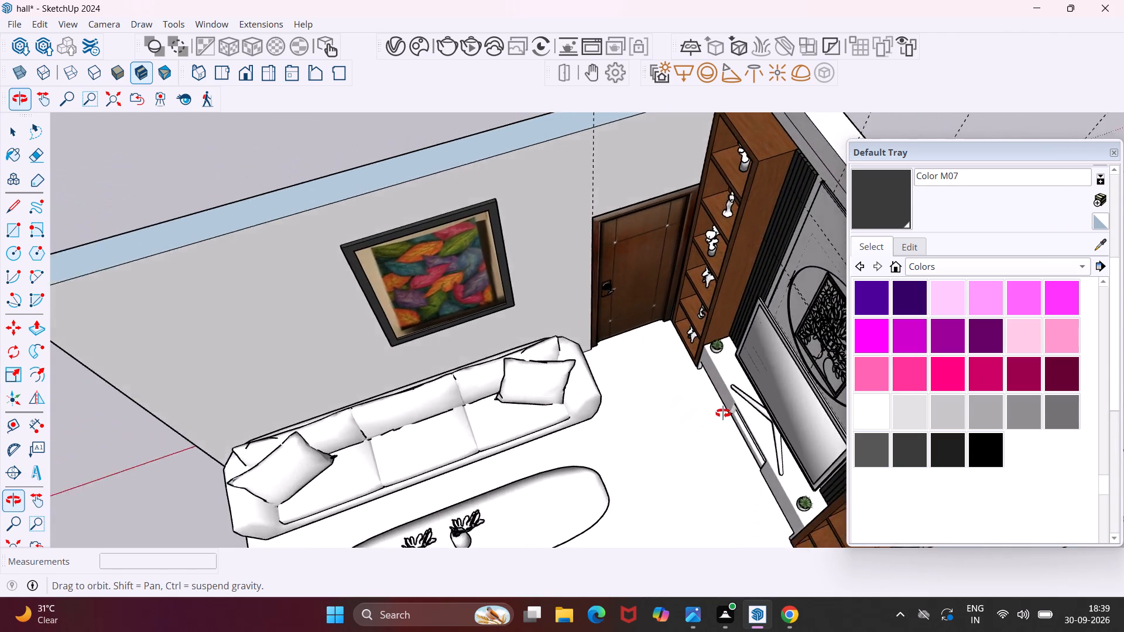
middle_drag(723, 413, 780, 403)
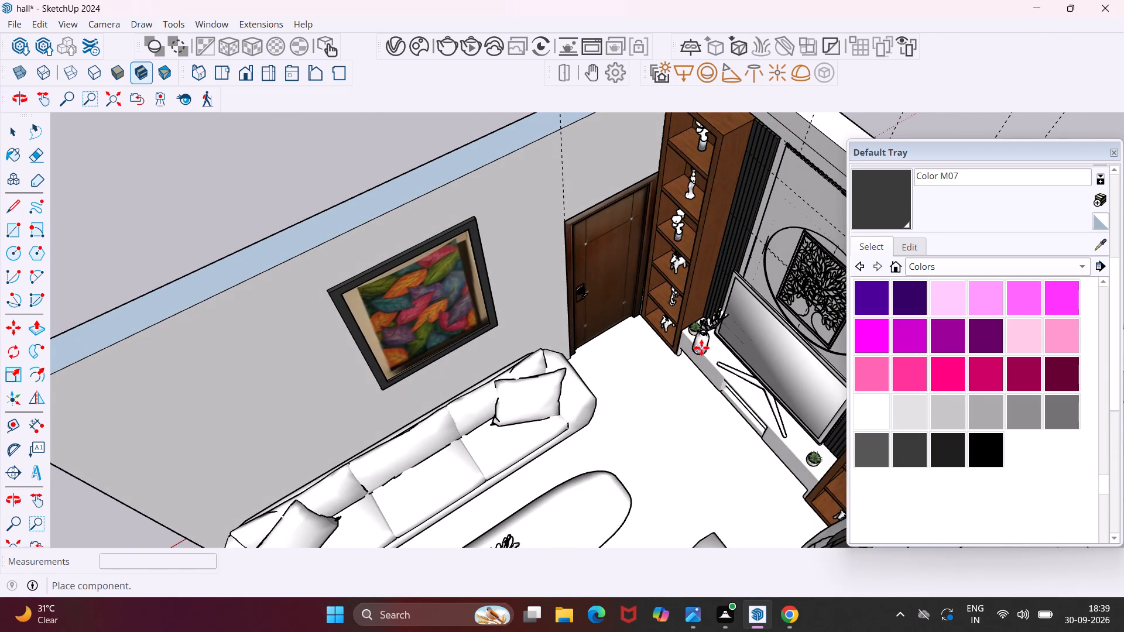
scroll(701, 348, up, 4)
middle_drag(701, 348, 762, 249)
scroll(678, 390, up, 4)
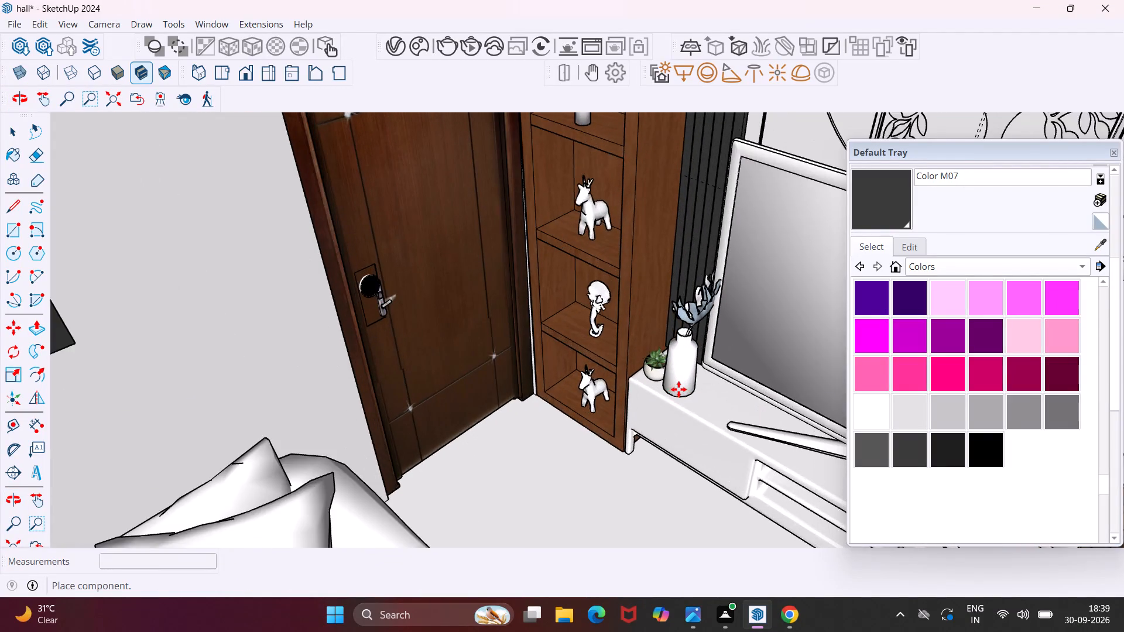
scroll(678, 389, up, 11)
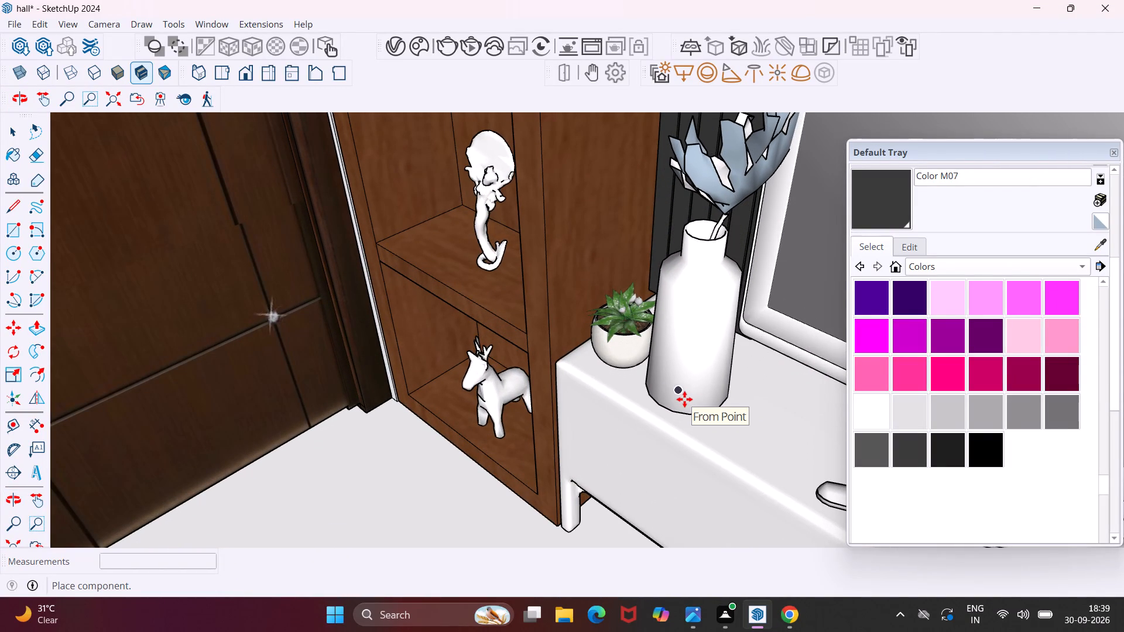
click(684, 399)
scroll(668, 375, down, 4)
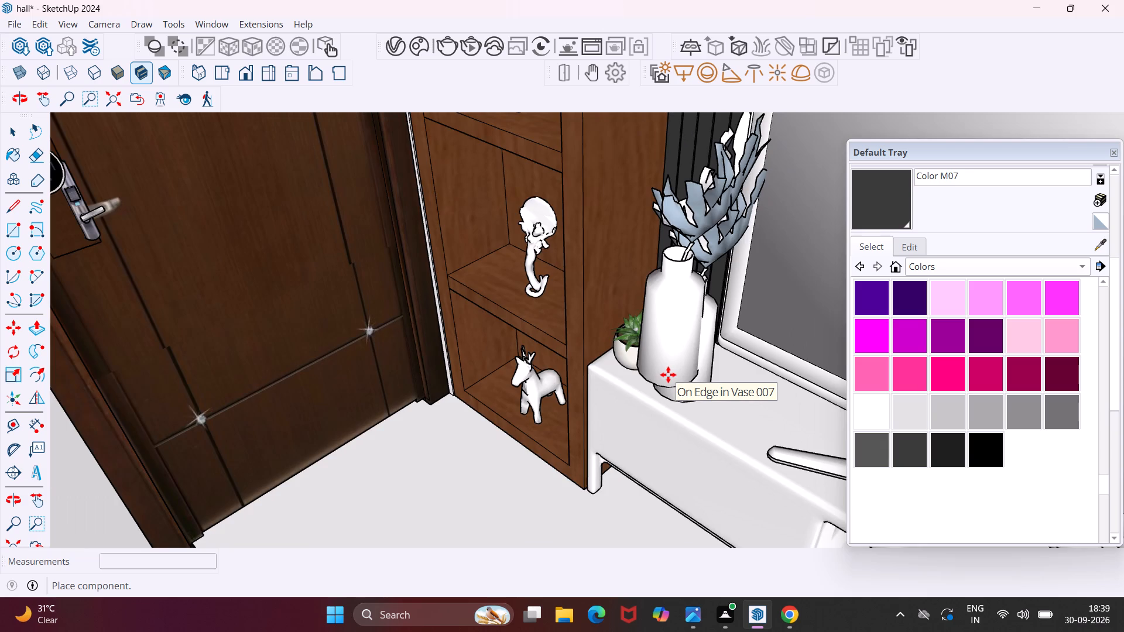
scroll(668, 375, down, 18)
scroll(668, 375, down, 3)
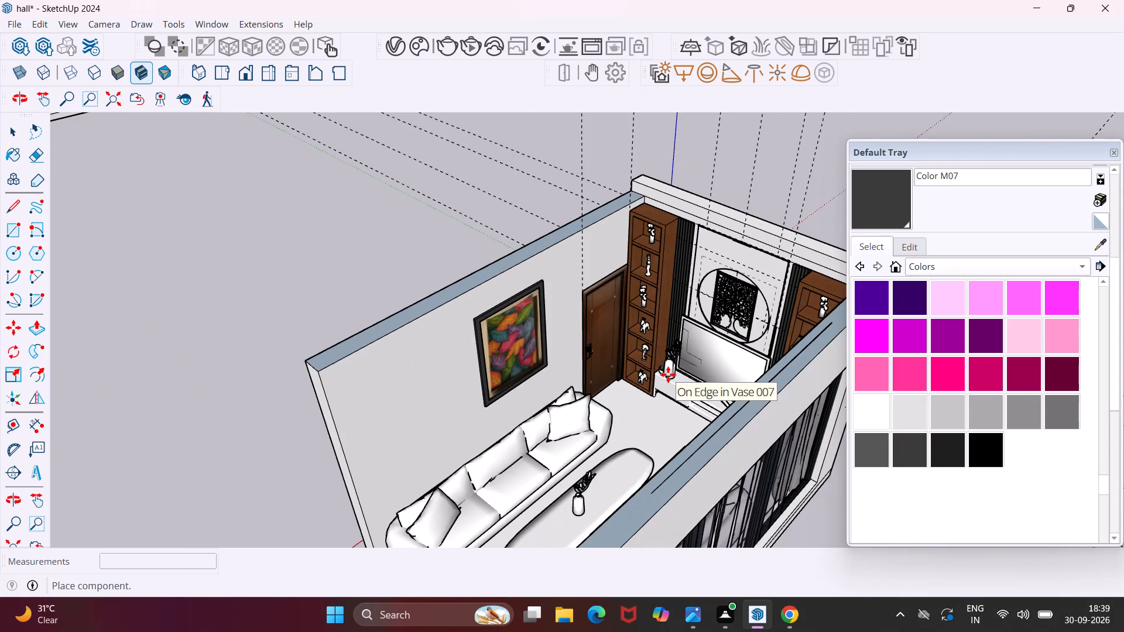
key(Escape)
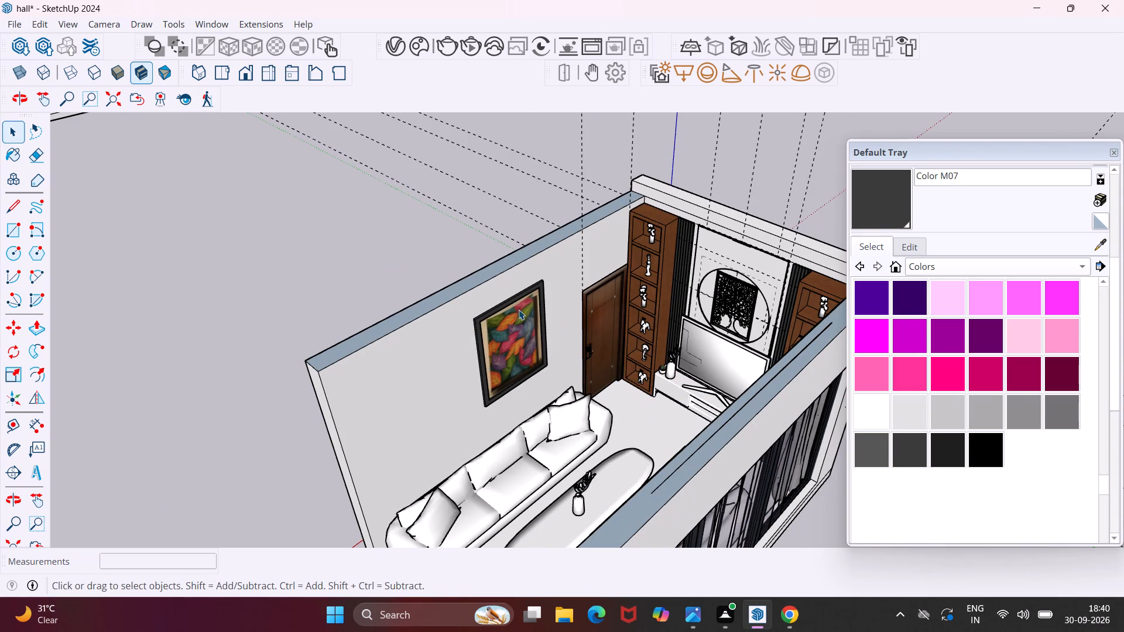
Import Armillary Sphere 37-31 from the downloaded 3D models in the Chaos Cosmos Browser.
middle_drag(488, 244, 557, 279)
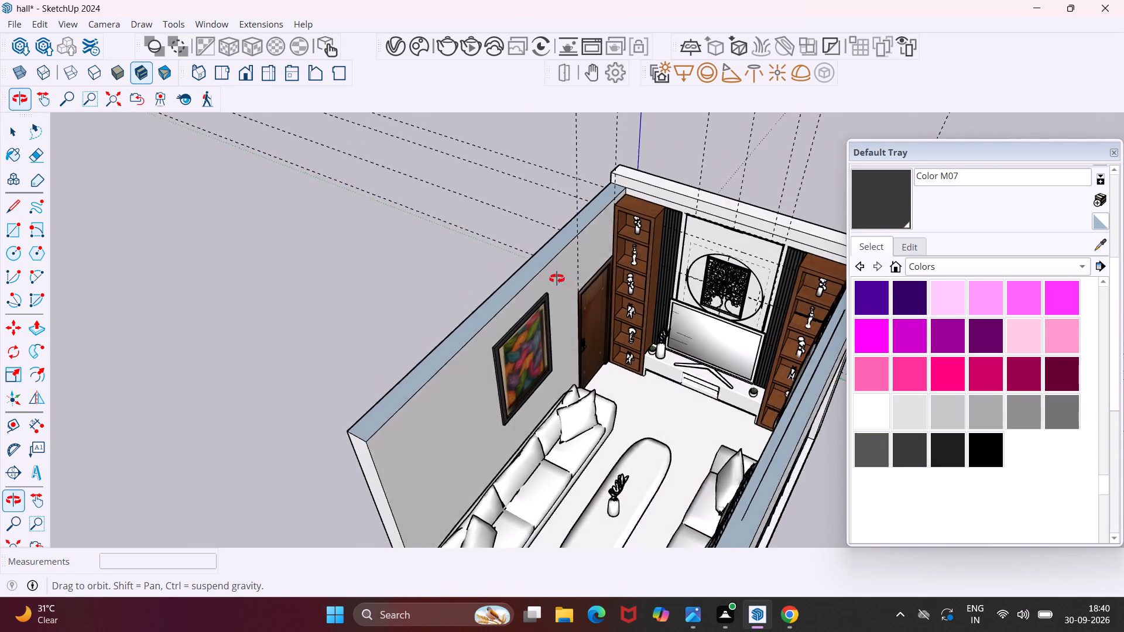
middle_drag(557, 279, 571, 283)
scroll(610, 284, up, 3)
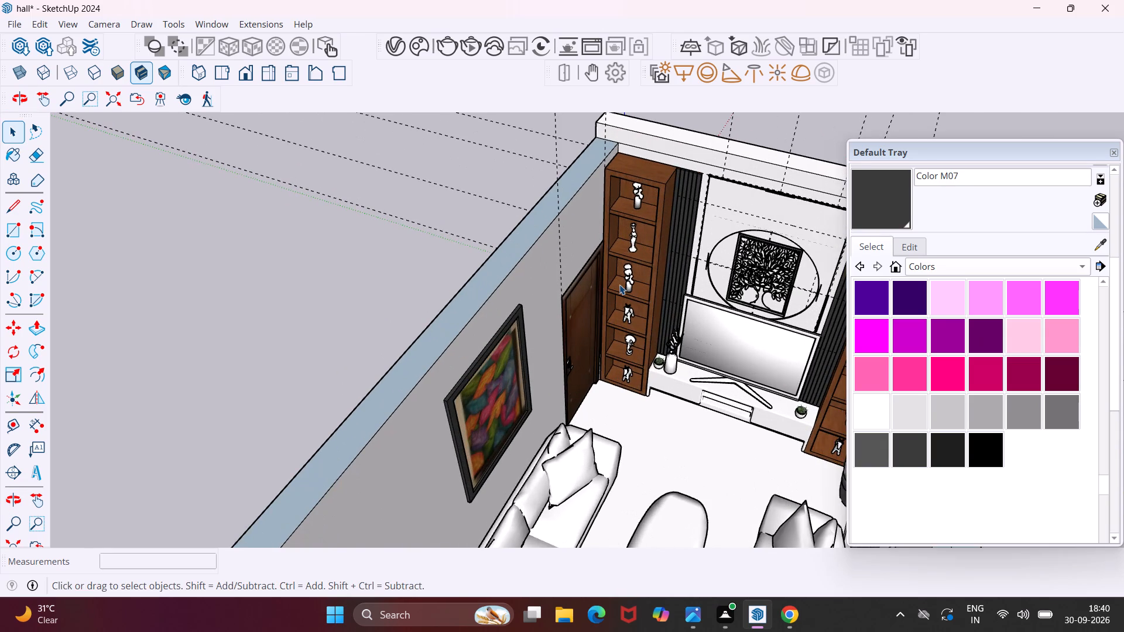
scroll(619, 284, up, 3)
middle_drag(621, 284, 621, 246)
scroll(620, 284, up, 1)
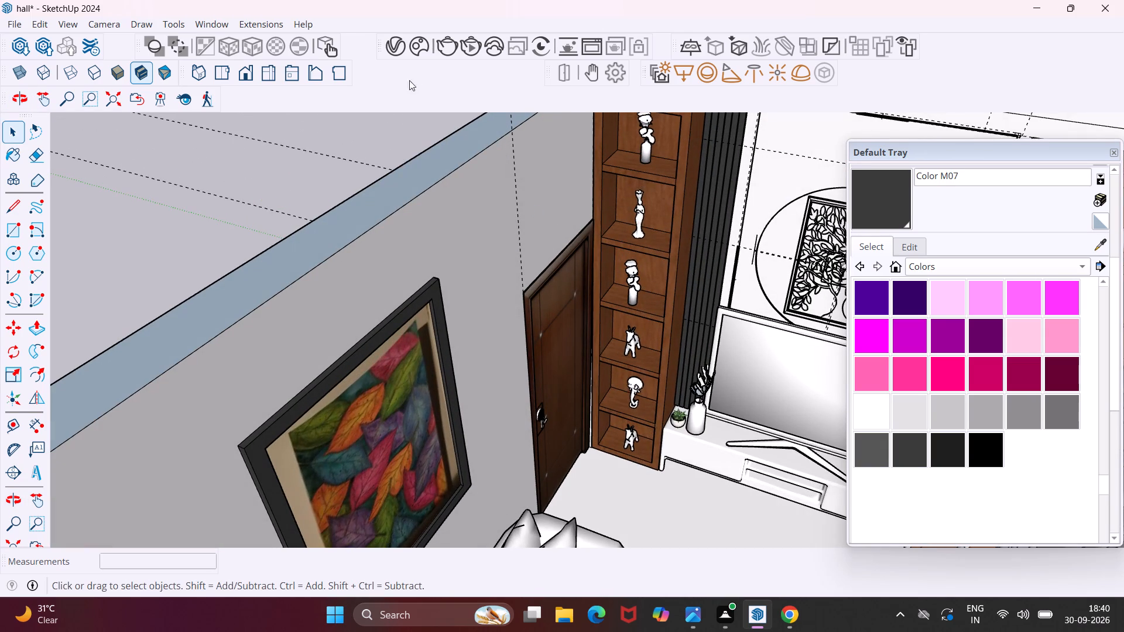
click(418, 56)
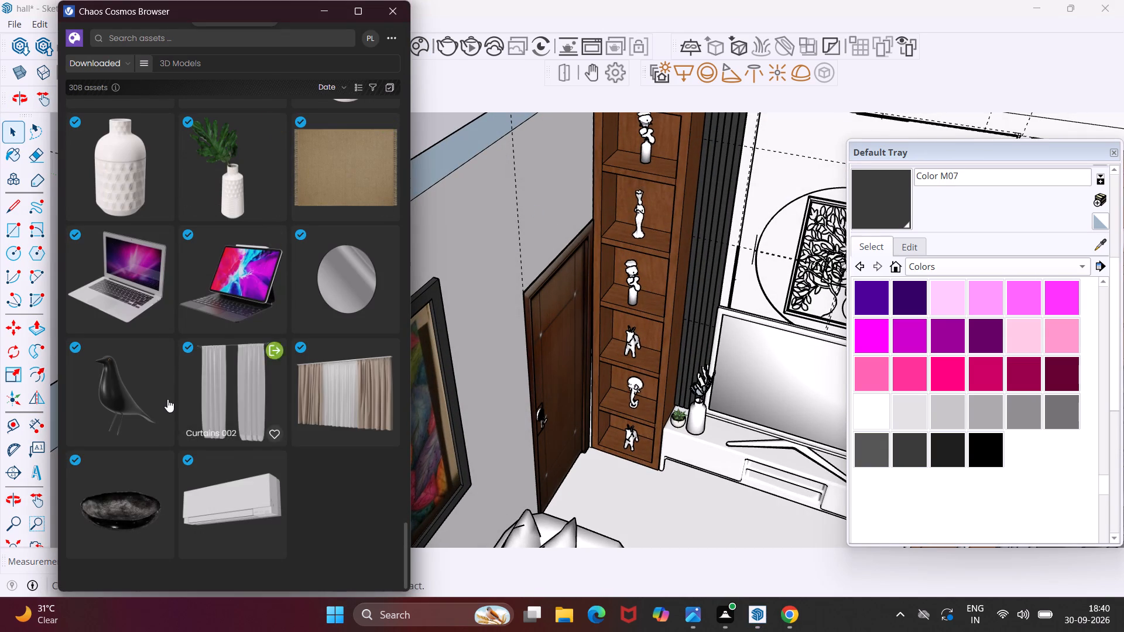
scroll(165, 399, down, 4)
scroll(193, 380, up, 6)
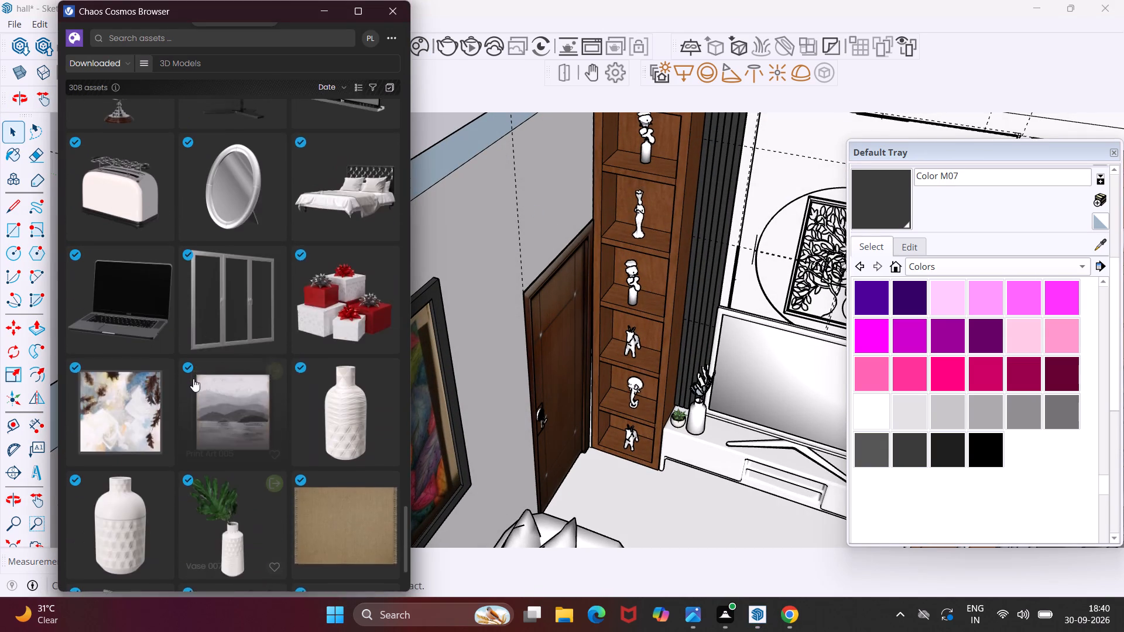
scroll(180, 352, up, 4)
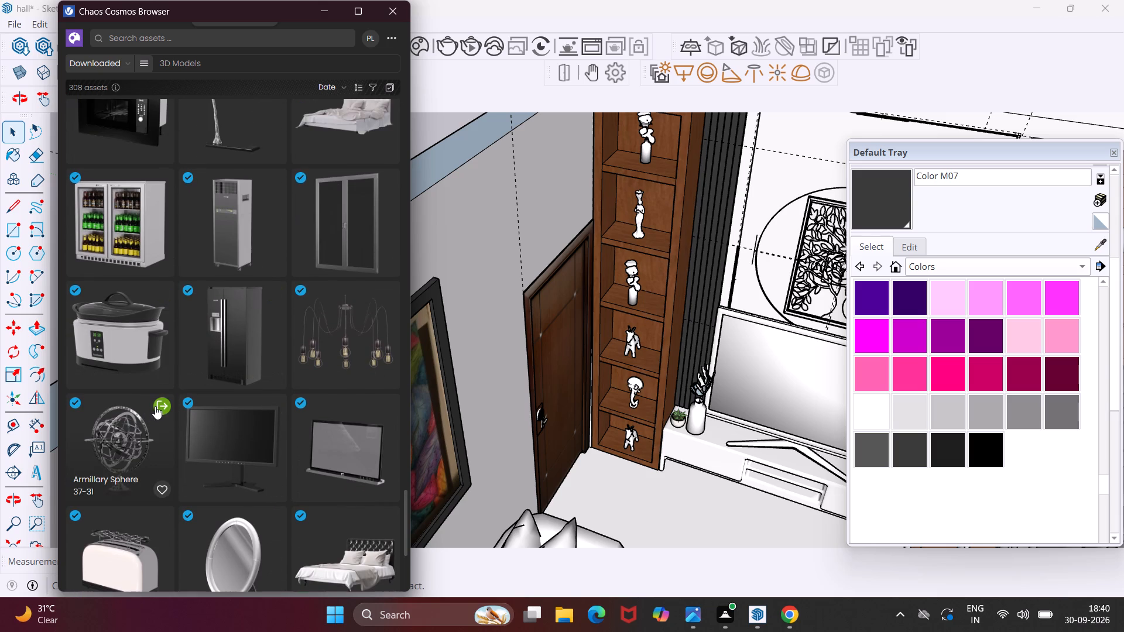
click(155, 406)
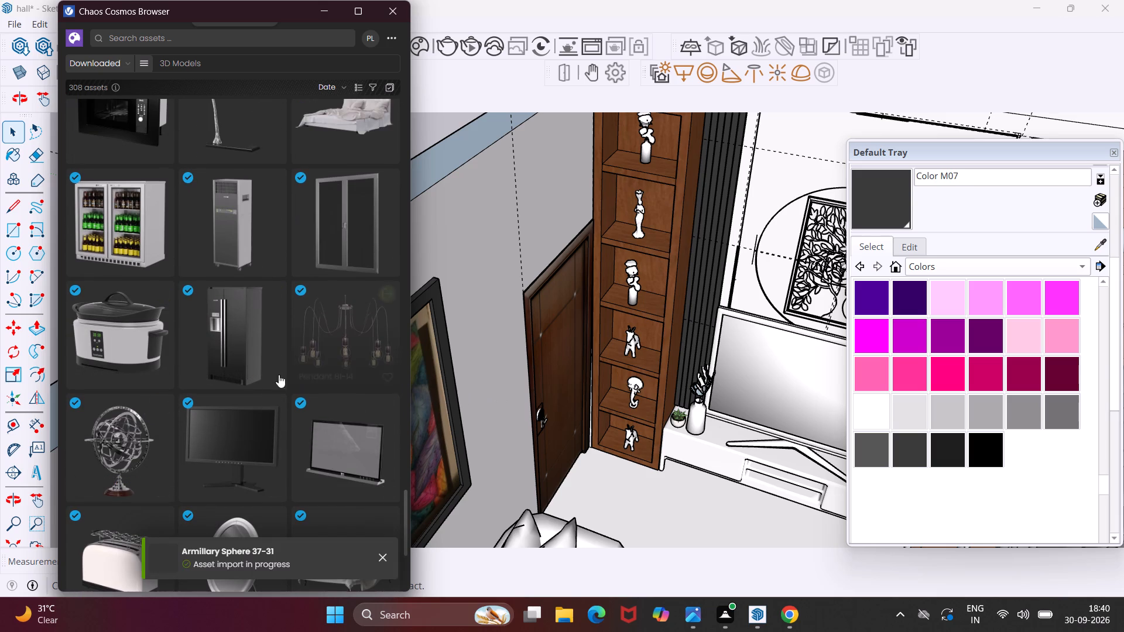
click(159, 402)
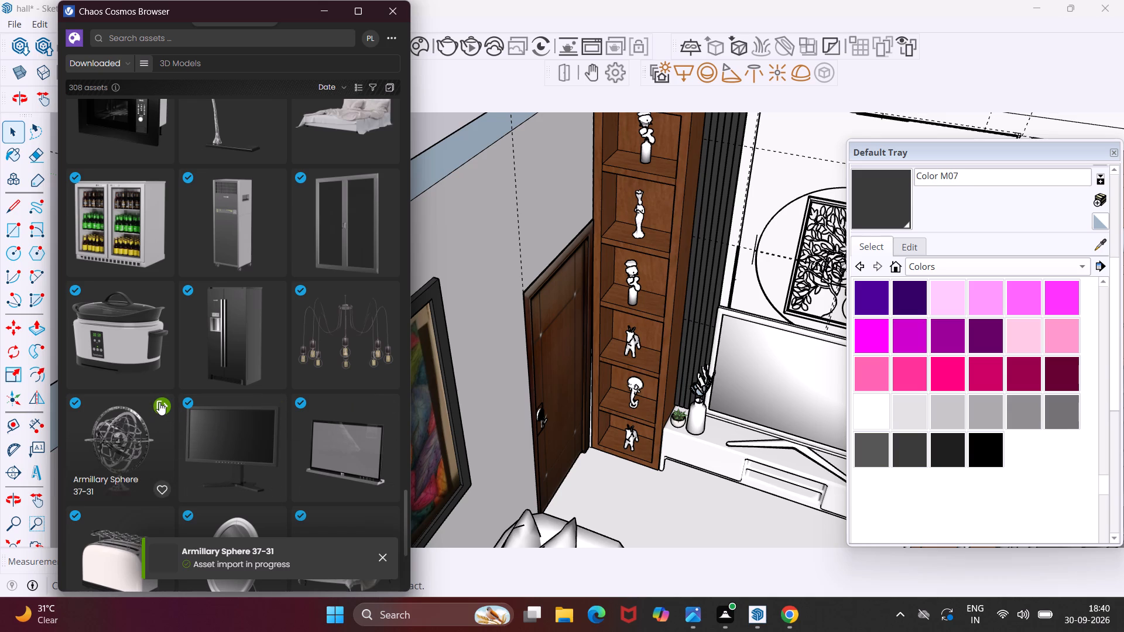
click(159, 402)
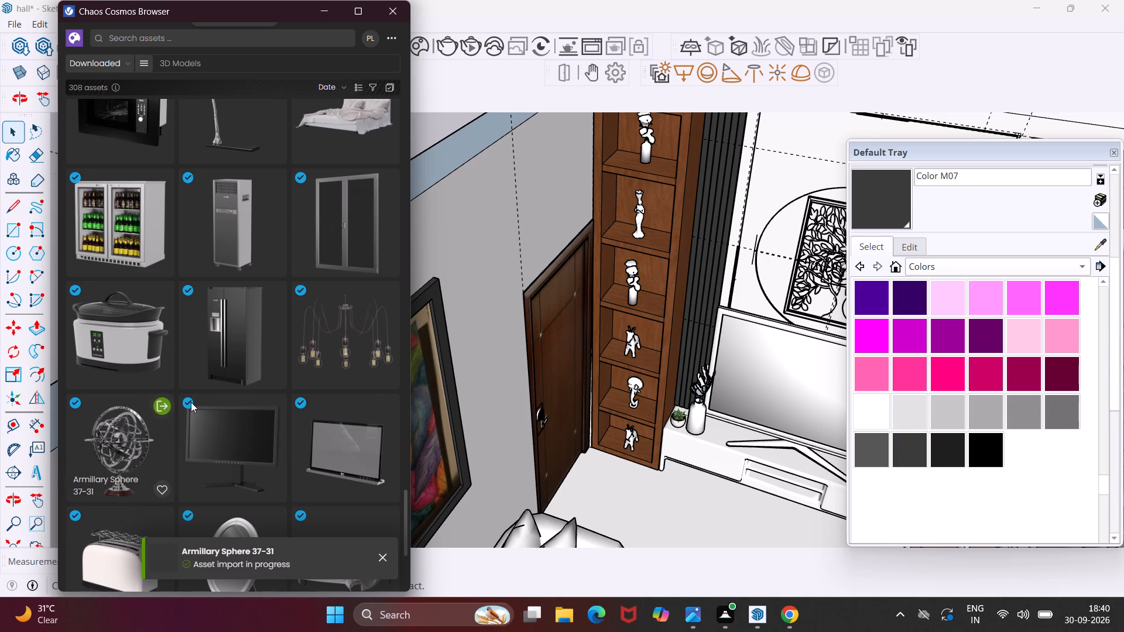
Place one armillary sphere on the floor in front of the door-side shelf, end the placement and close the Cosmos browser.
scroll(230, 354, up, 3)
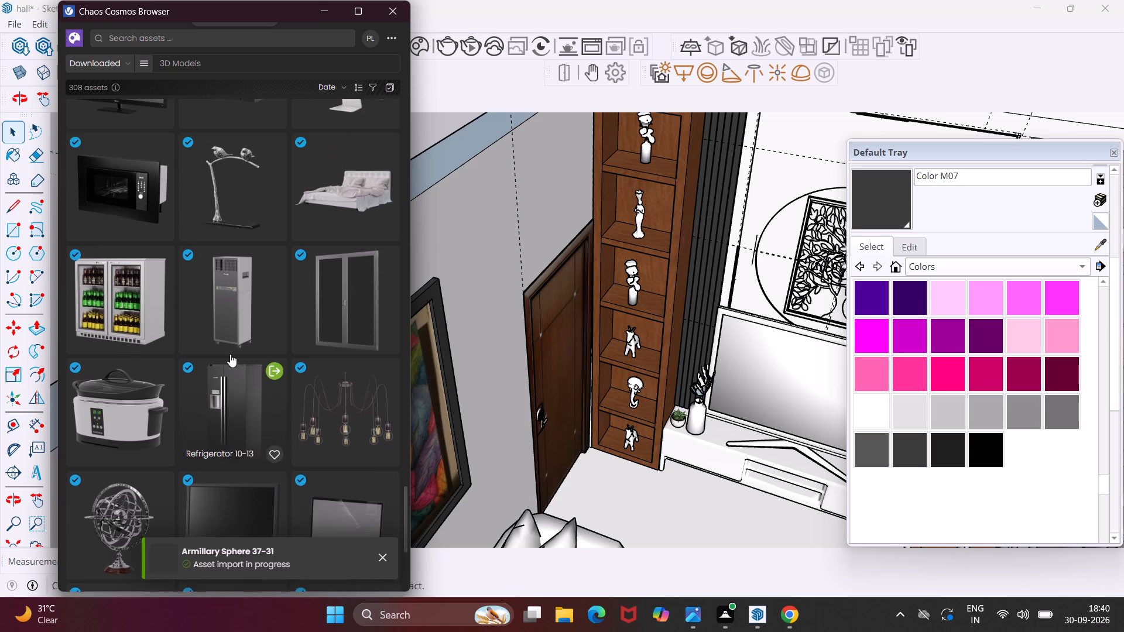
scroll(230, 354, up, 14)
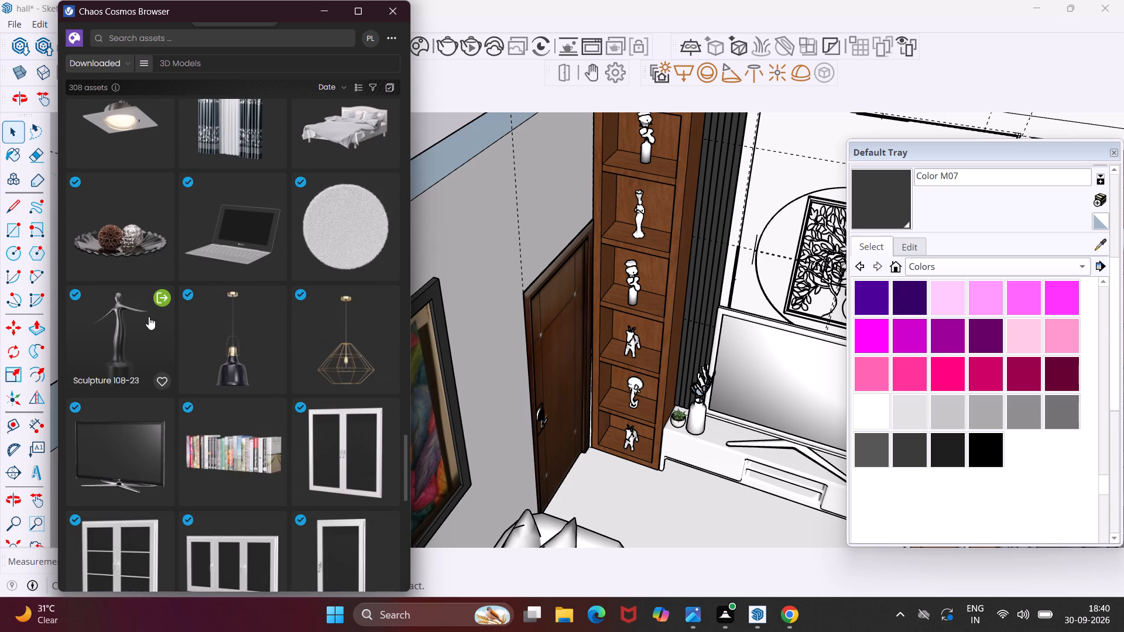
scroll(149, 317, up, 6)
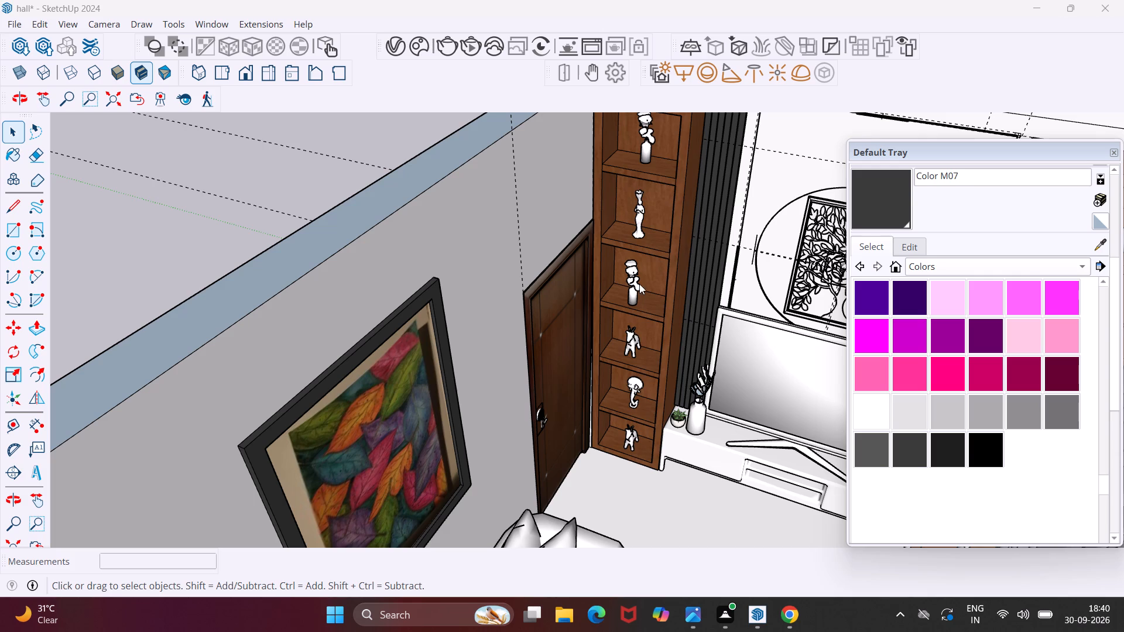
scroll(628, 249, down, 5)
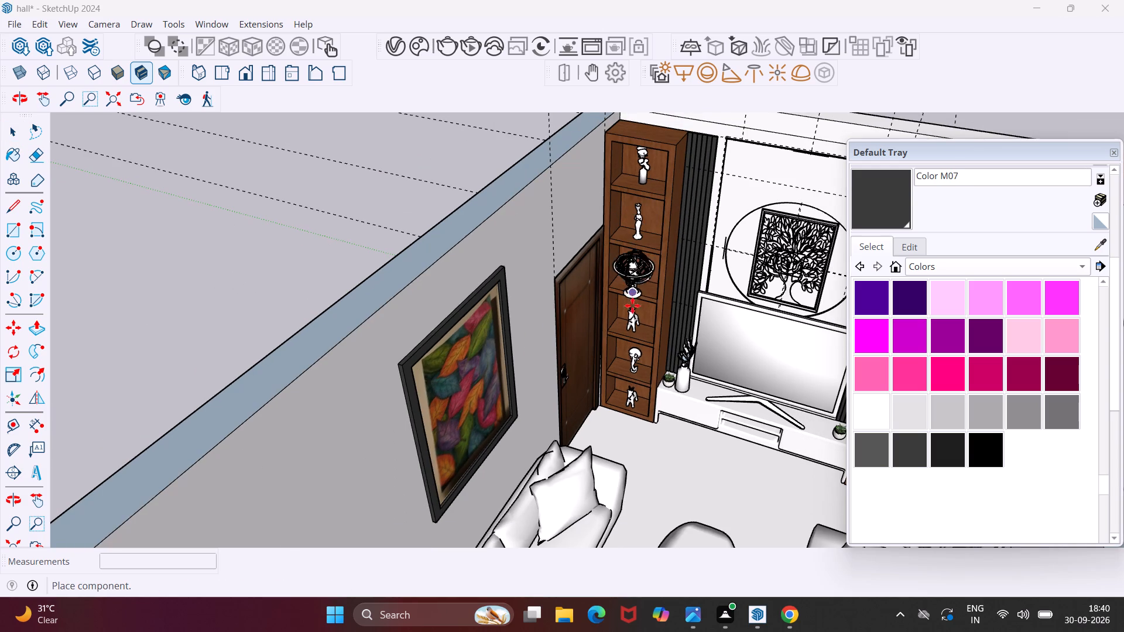
click(656, 472)
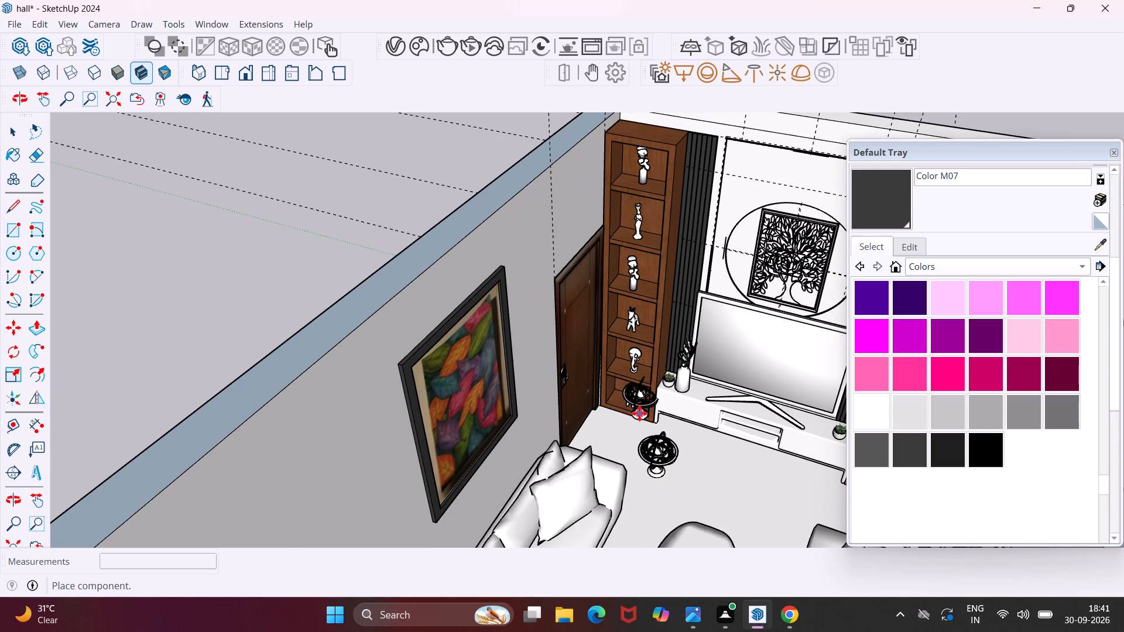
scroll(626, 408, down, 2)
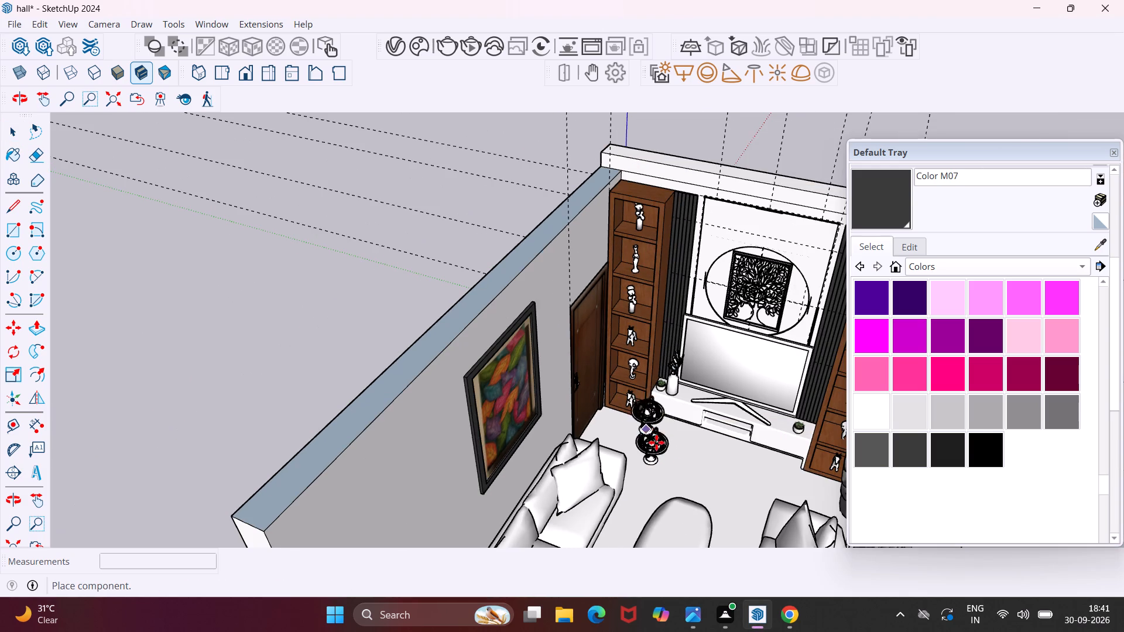
key(Escape)
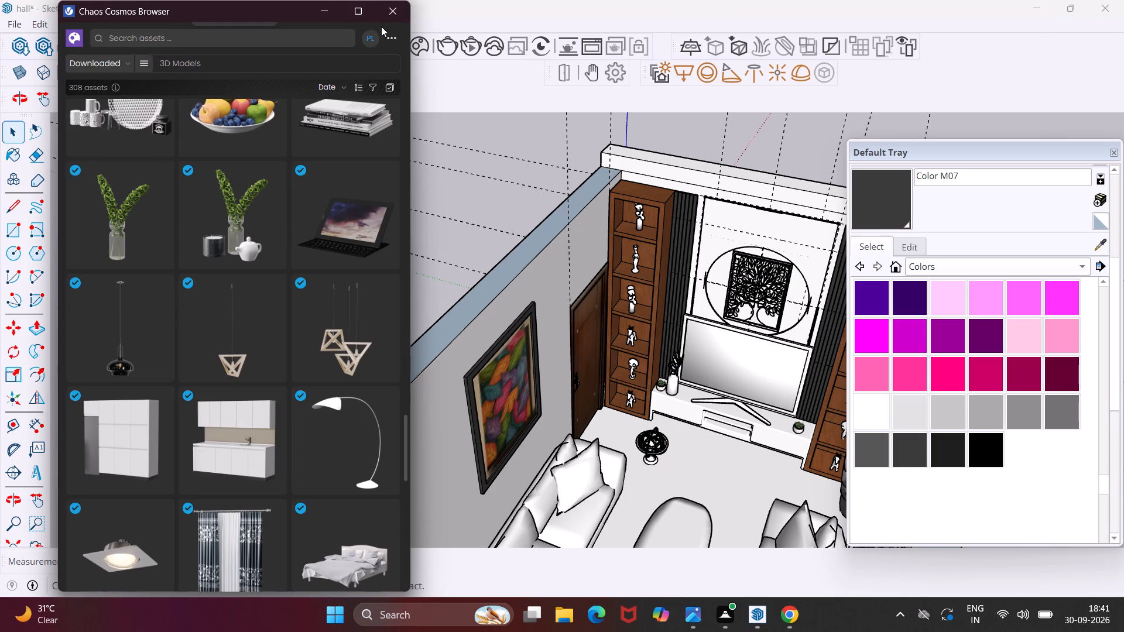
click(390, 10)
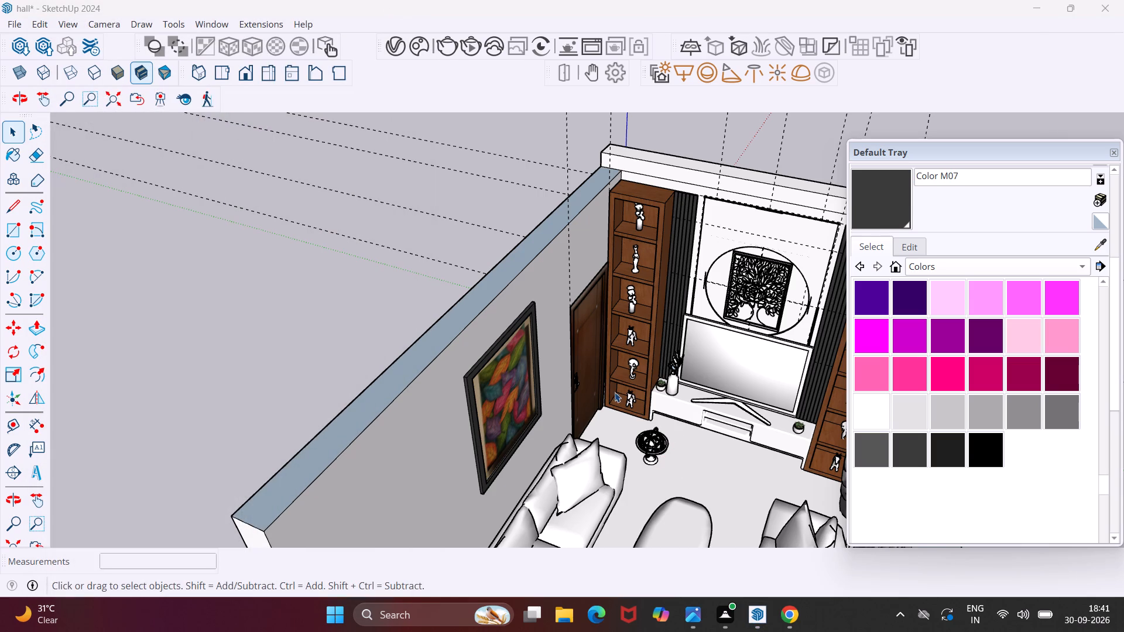
Delete the figurine from the top compartment of the wooden shelf beside the door.
scroll(623, 389, up, 4)
scroll(638, 235, down, 1)
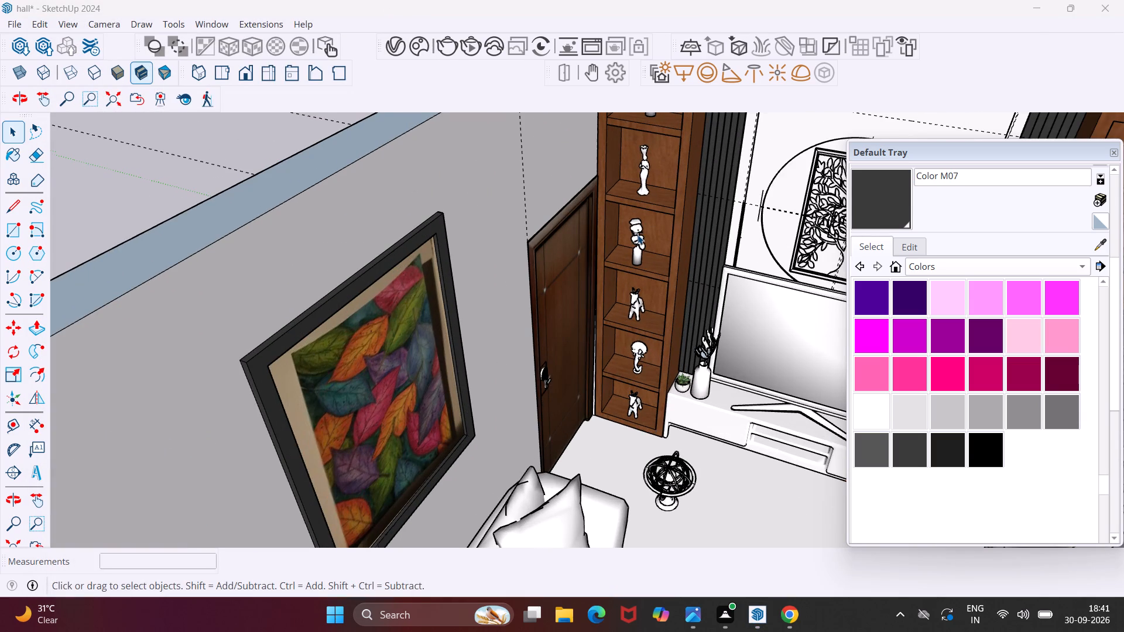
scroll(637, 238, down, 2)
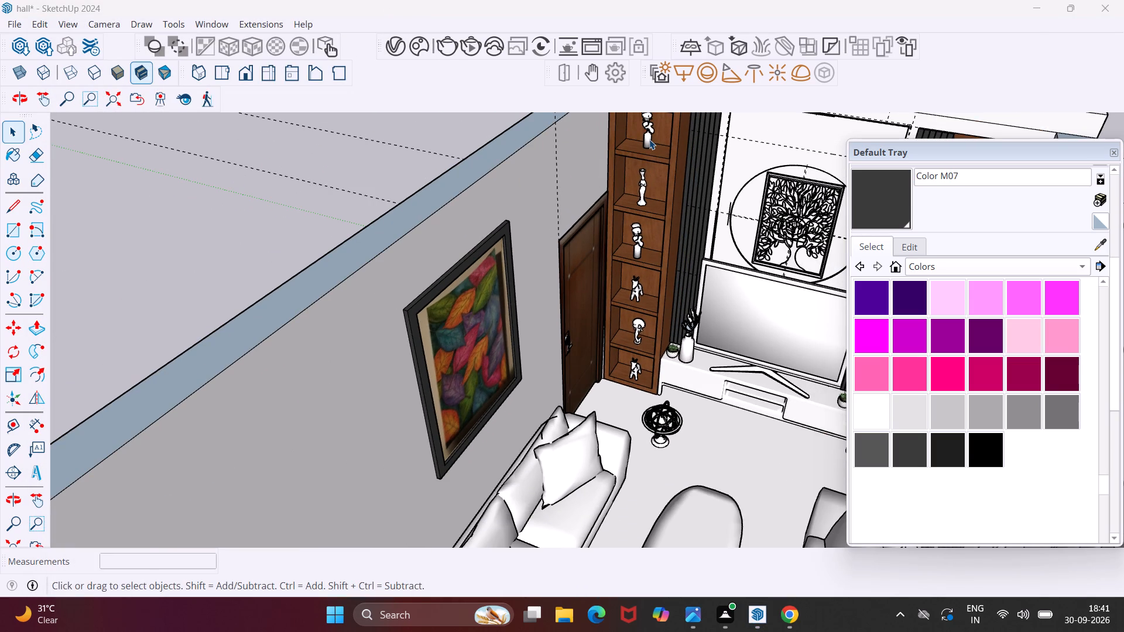
click(649, 139)
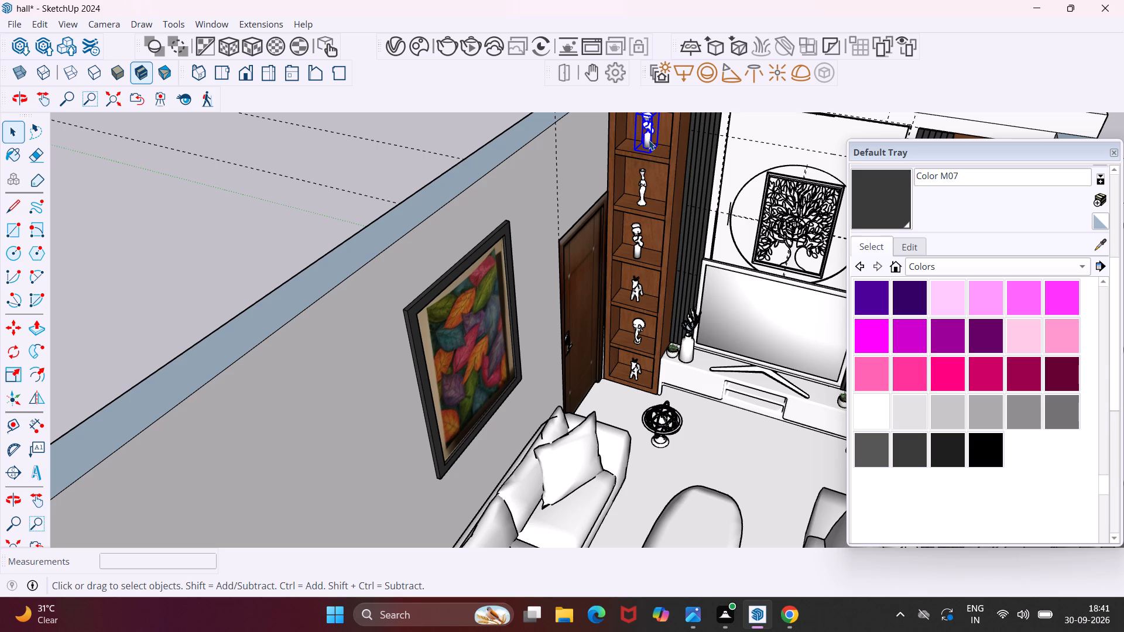
key(Delete)
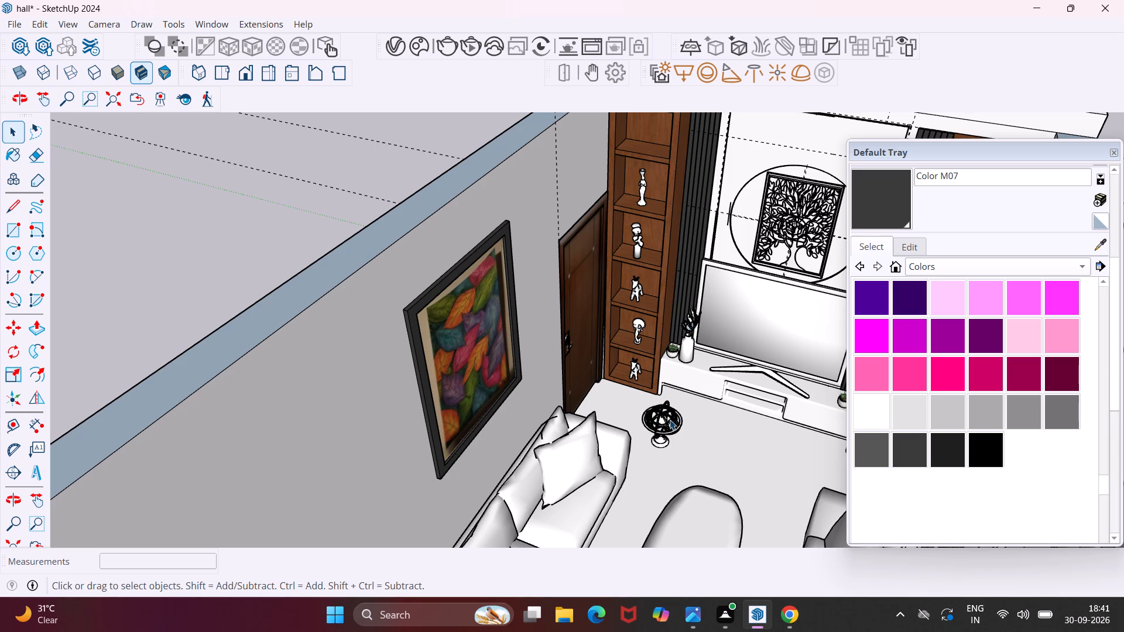
Move the armillary sphere about 8' 9 11/16" from the floor into the empty top compartment of the door-side shelf.
click(667, 425)
key(m)
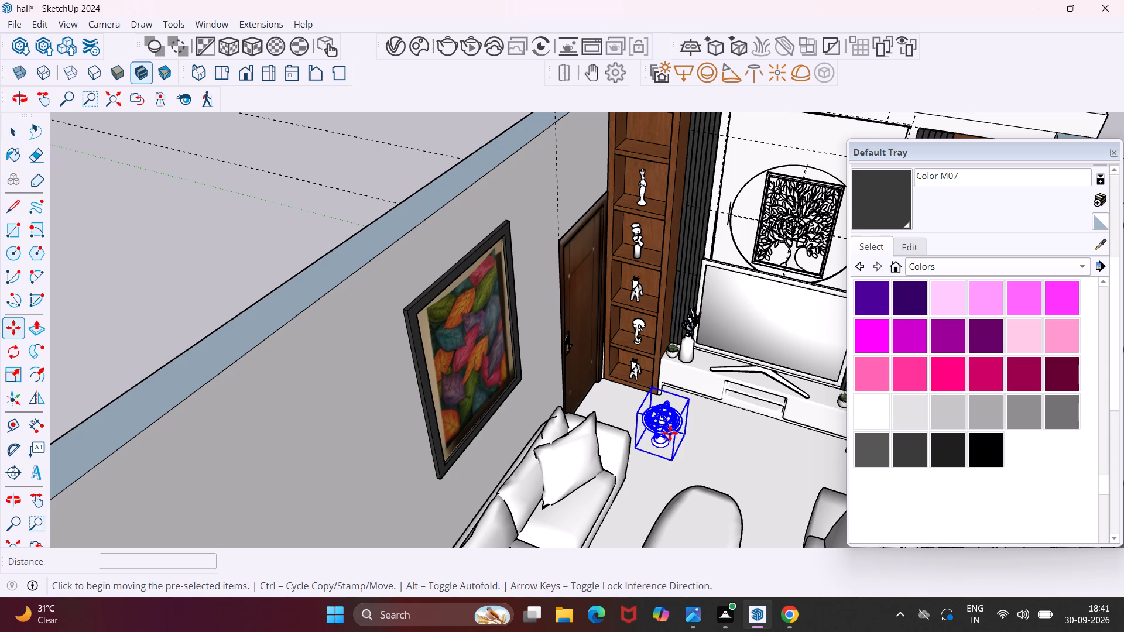
click(671, 459)
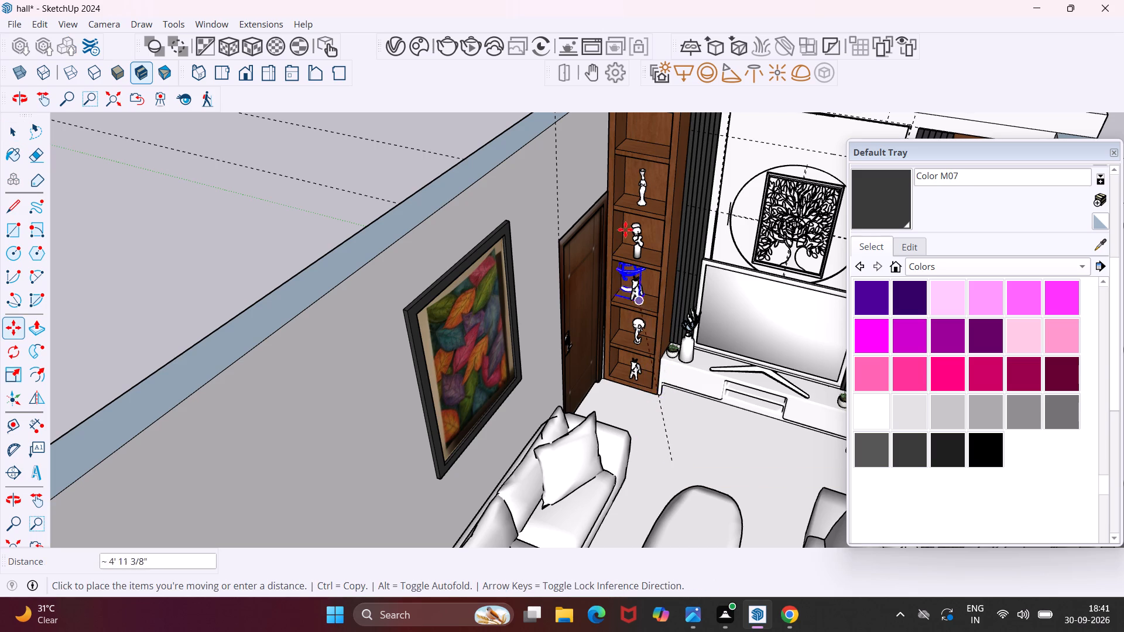
scroll(660, 153, up, 13)
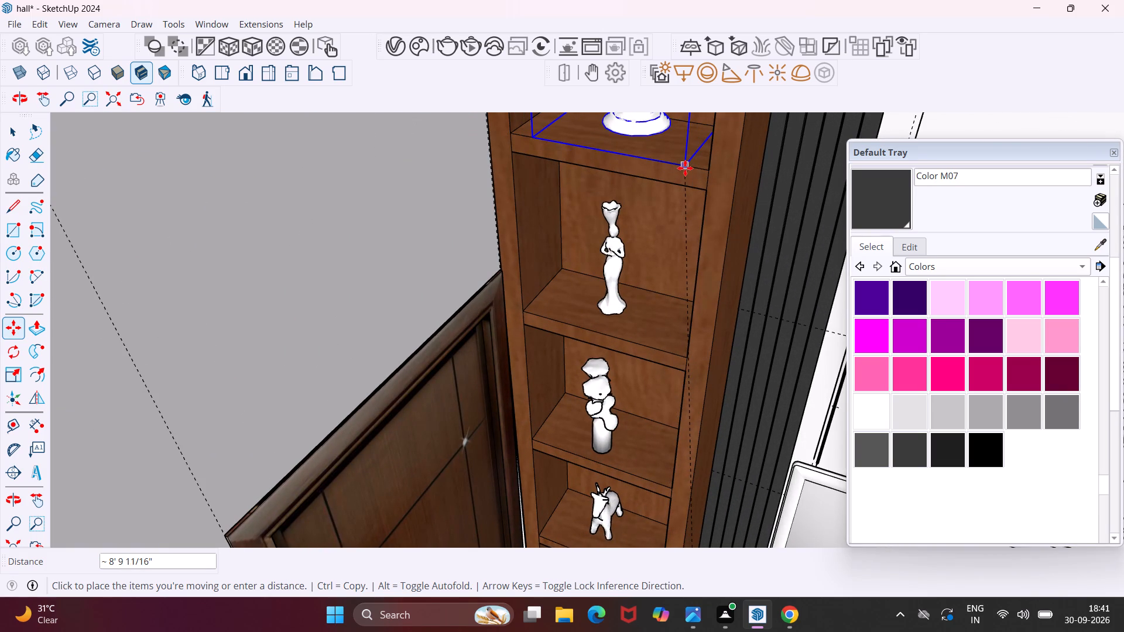
click(685, 168)
scroll(676, 150, down, 5)
middle_drag(668, 146, 724, 156)
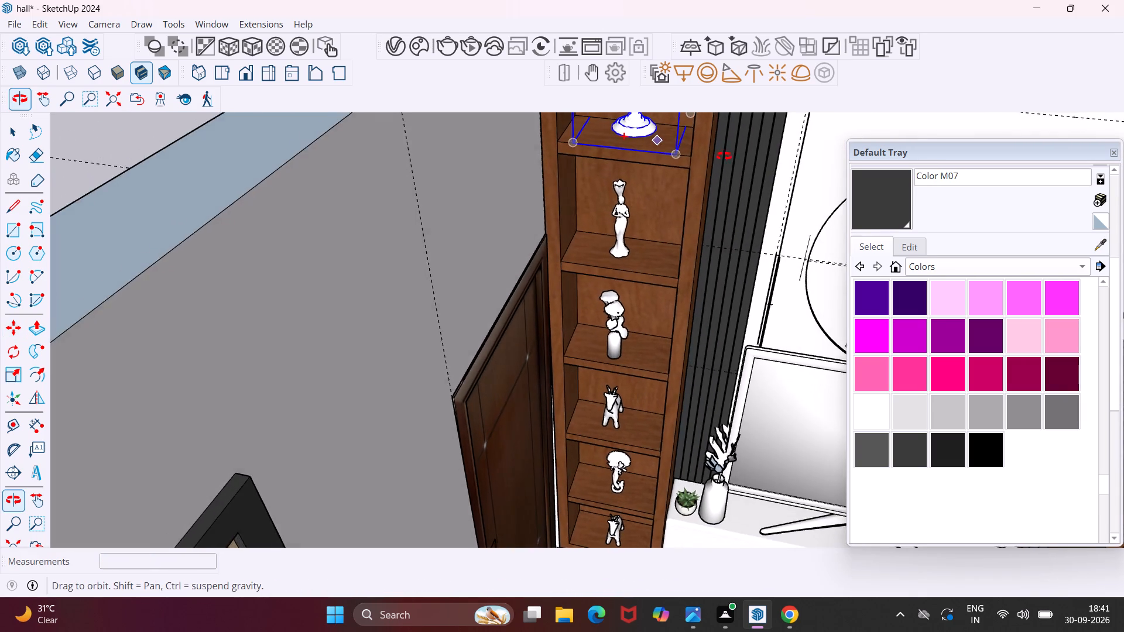
middle_drag(724, 156, 725, 157)
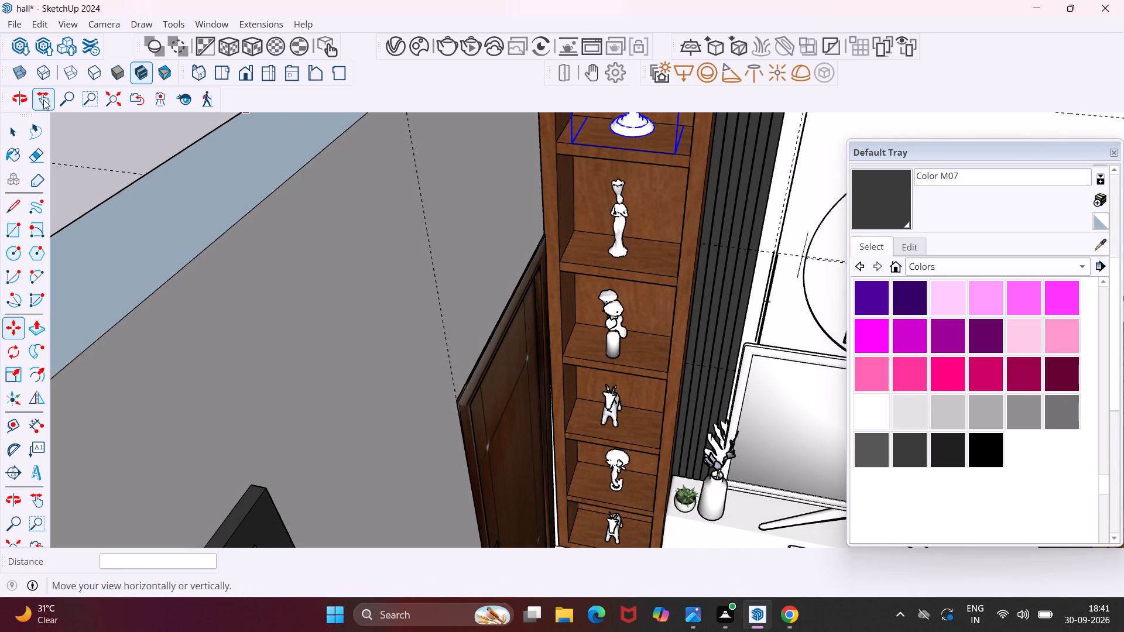
Scale the armillary sphere in the door-side shelf's top compartment uniformly to about 0.63 of its size.
click(43, 99)
drag(458, 231, 411, 396)
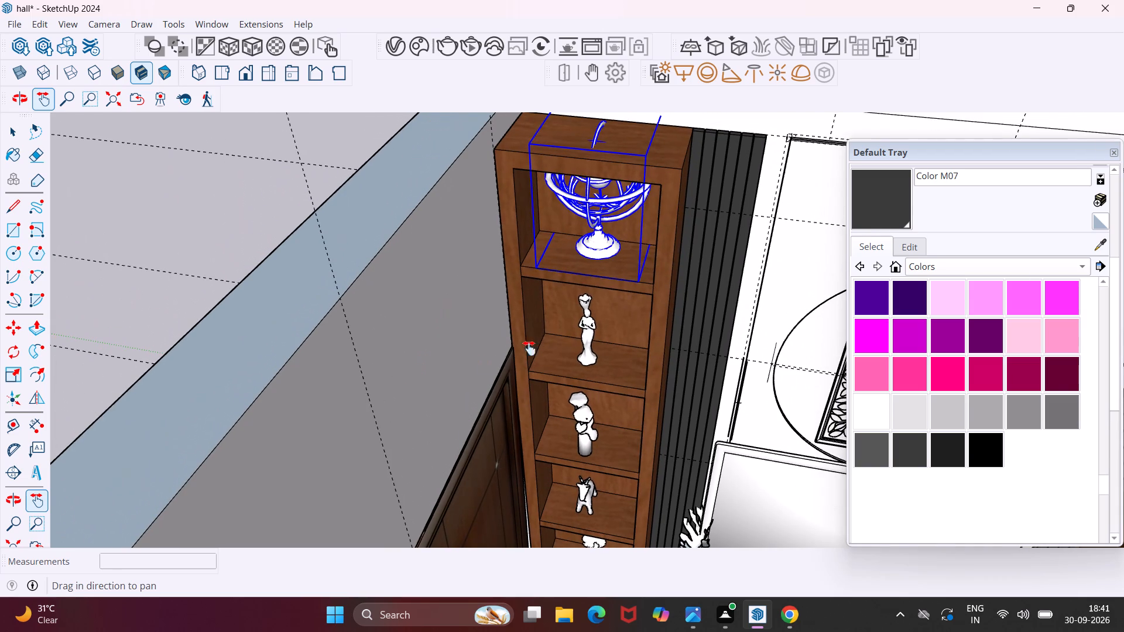
middle_drag(556, 293, 532, 233)
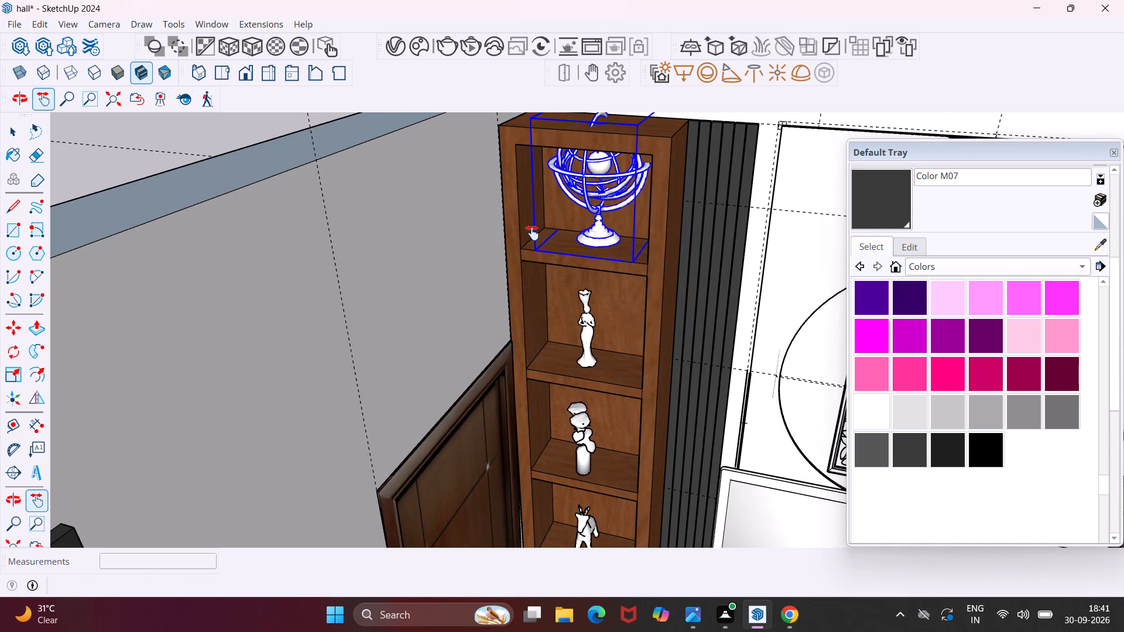
key(Escape)
key(space)
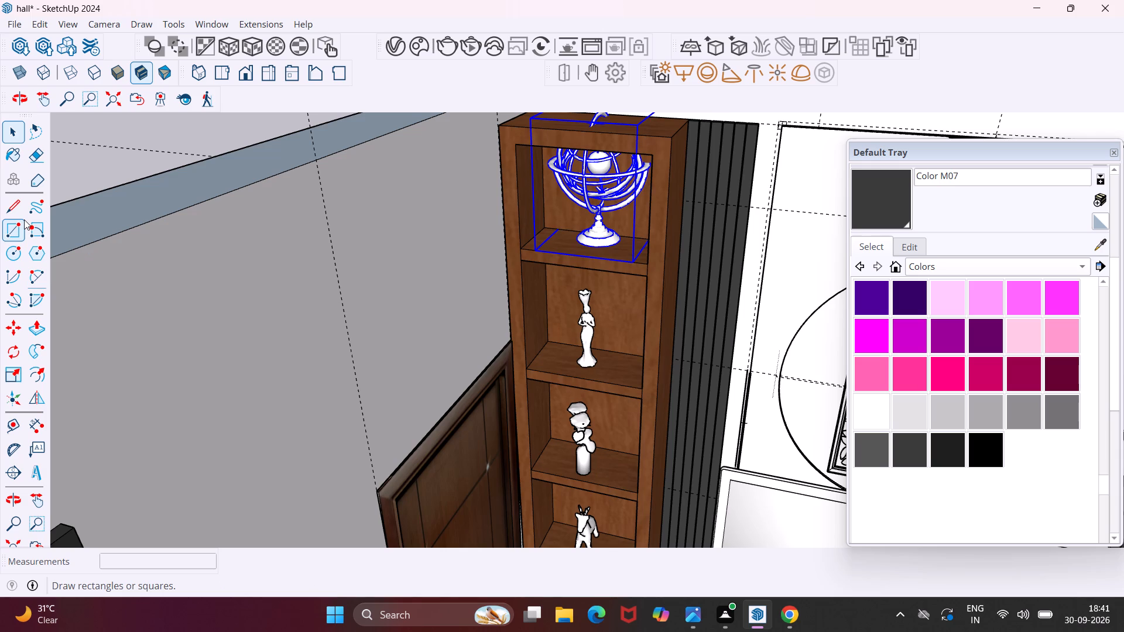
click(19, 380)
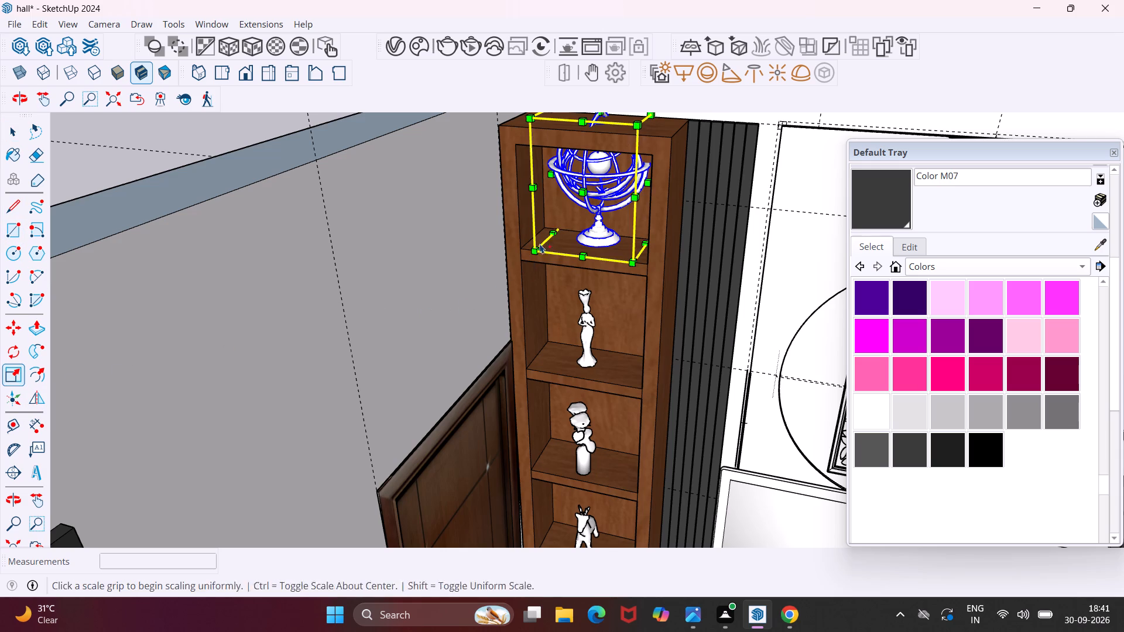
middle_drag(583, 191, 623, 235)
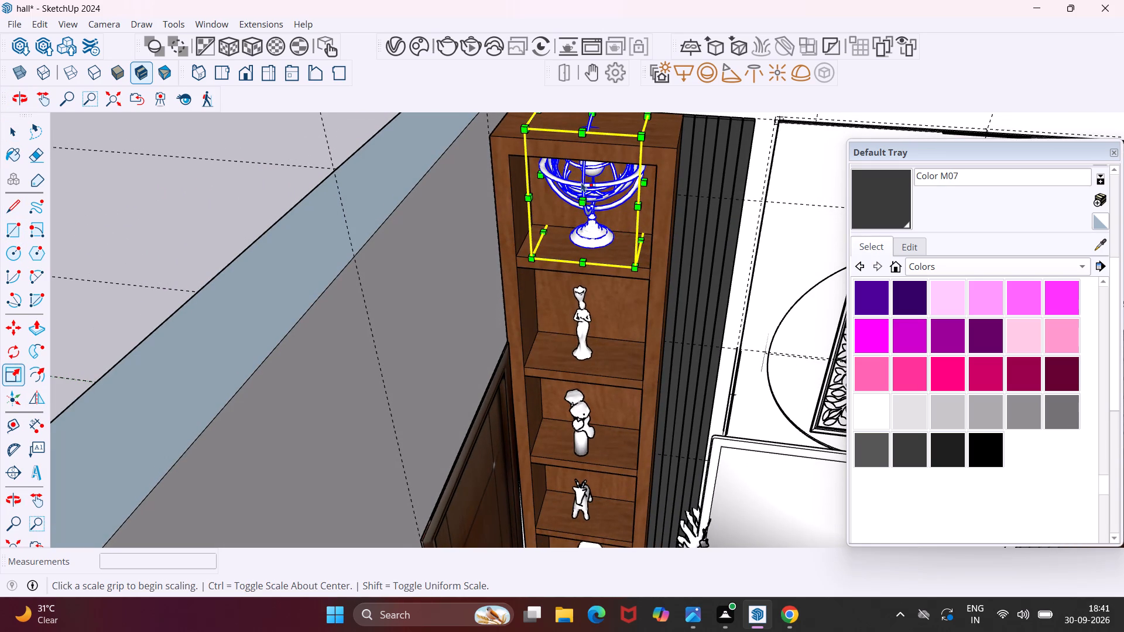
click(527, 133)
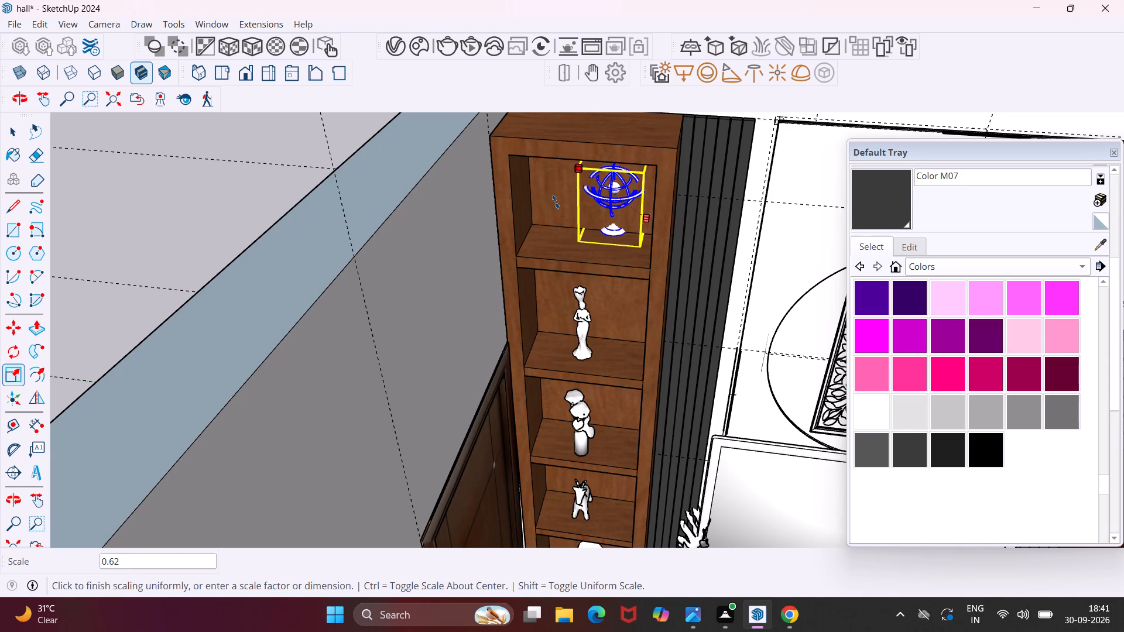
click(556, 201)
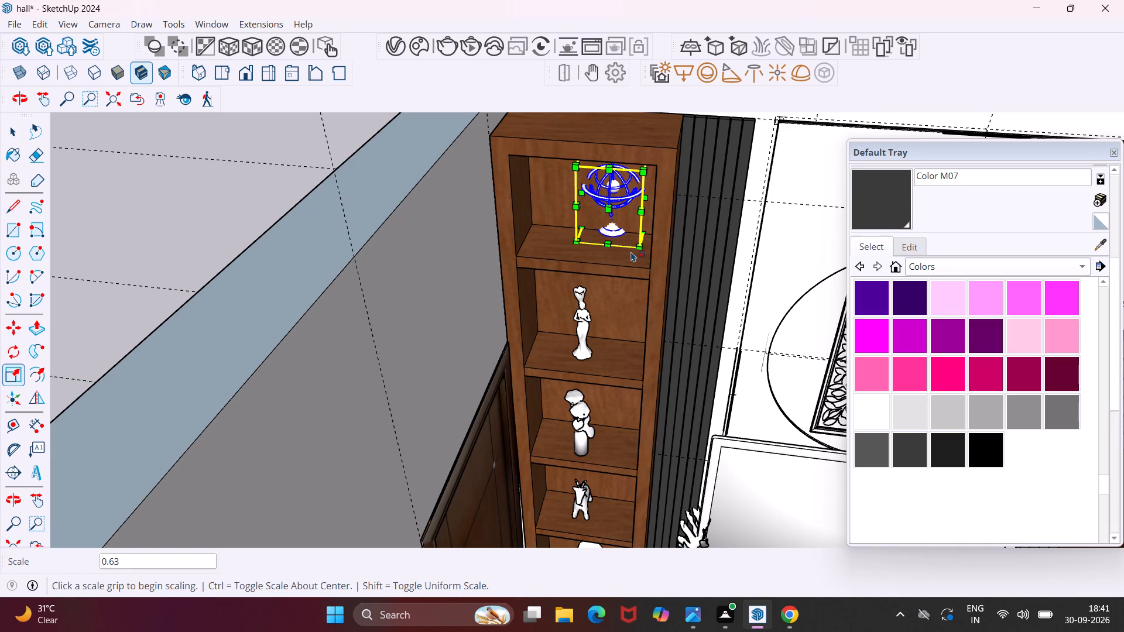
Move the scaled armillary sphere about 4 3/8" sideways, then about 2 1/16" more, to centre it on the top compartment's base.
key(m)
click(642, 250)
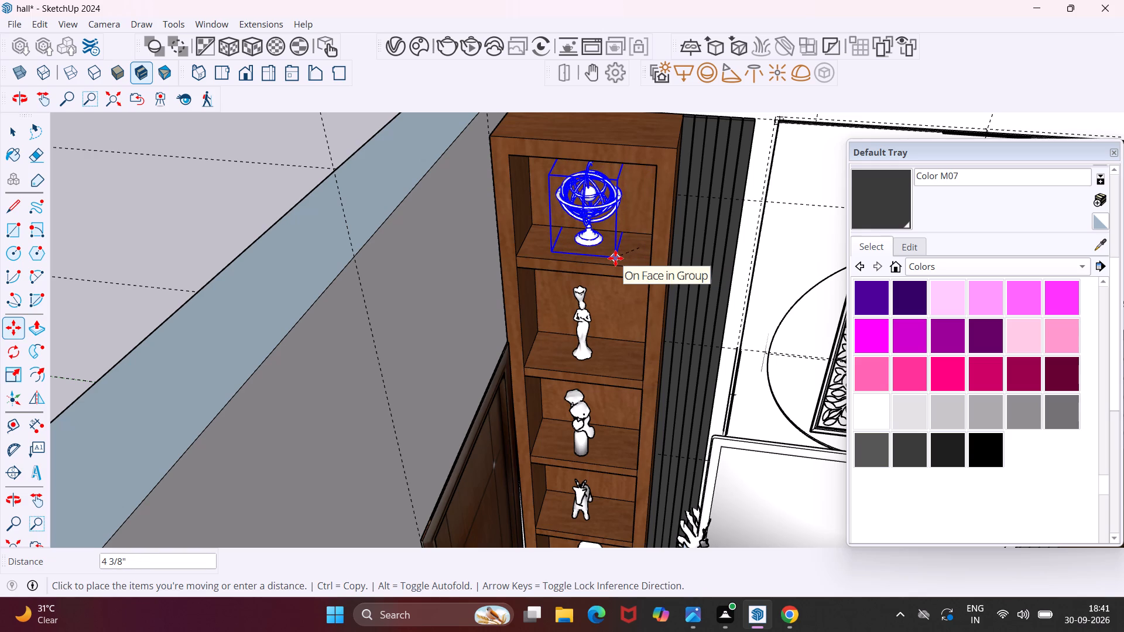
click(615, 258)
middle_drag(623, 258, 604, 249)
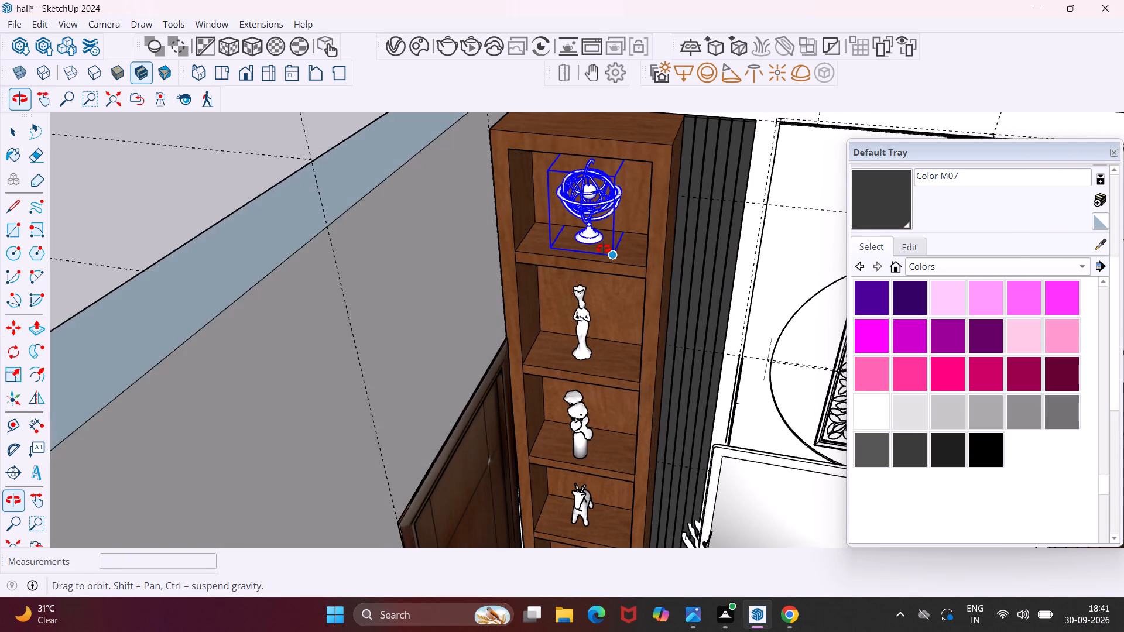
middle_drag(604, 249, 556, 250)
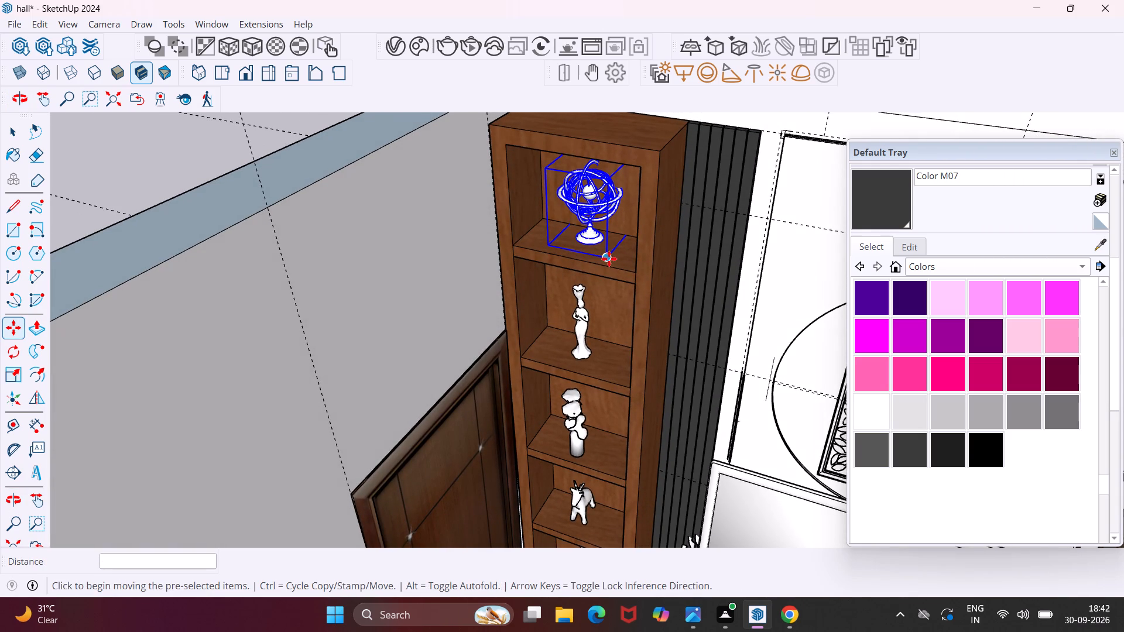
click(609, 259)
click(602, 269)
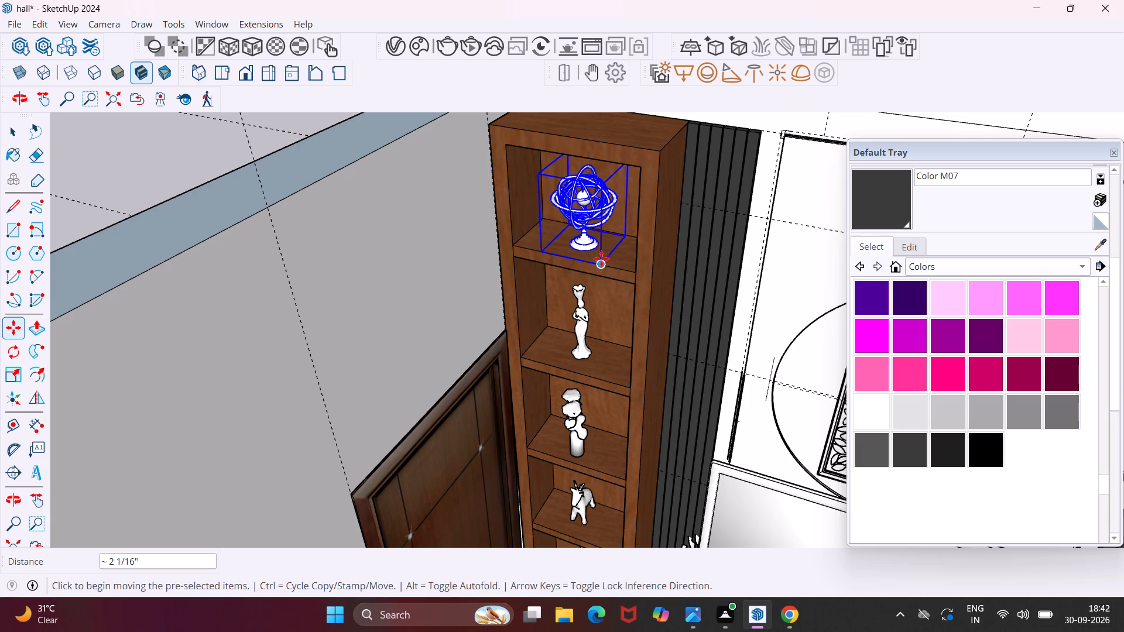
scroll(605, 250, up, 4)
middle_drag(605, 250, 621, 215)
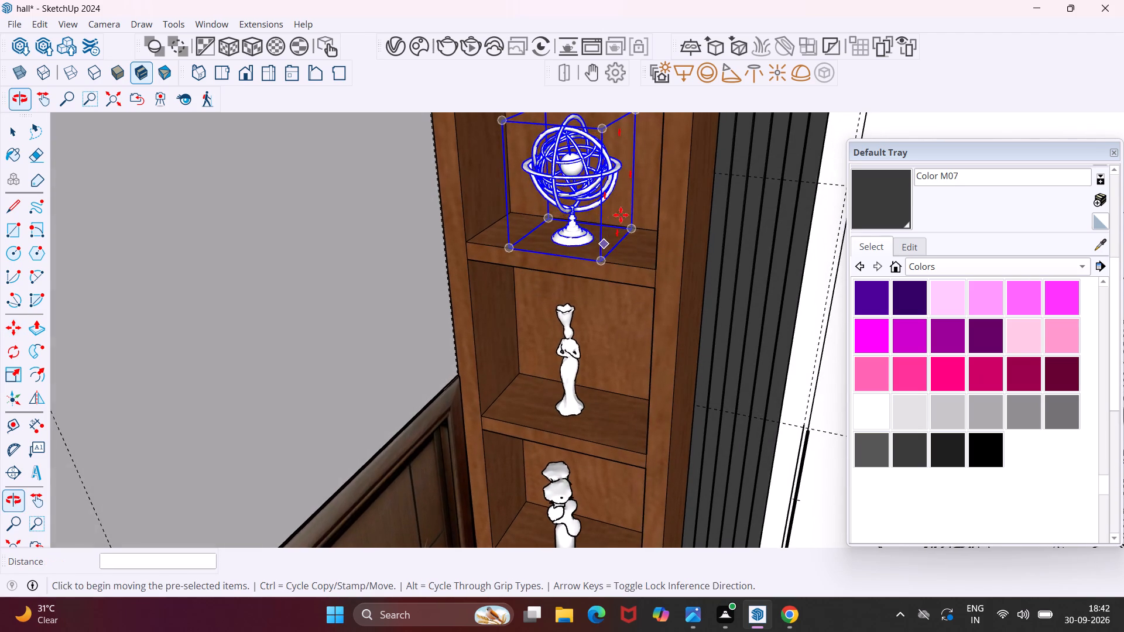
scroll(614, 218, down, 19)
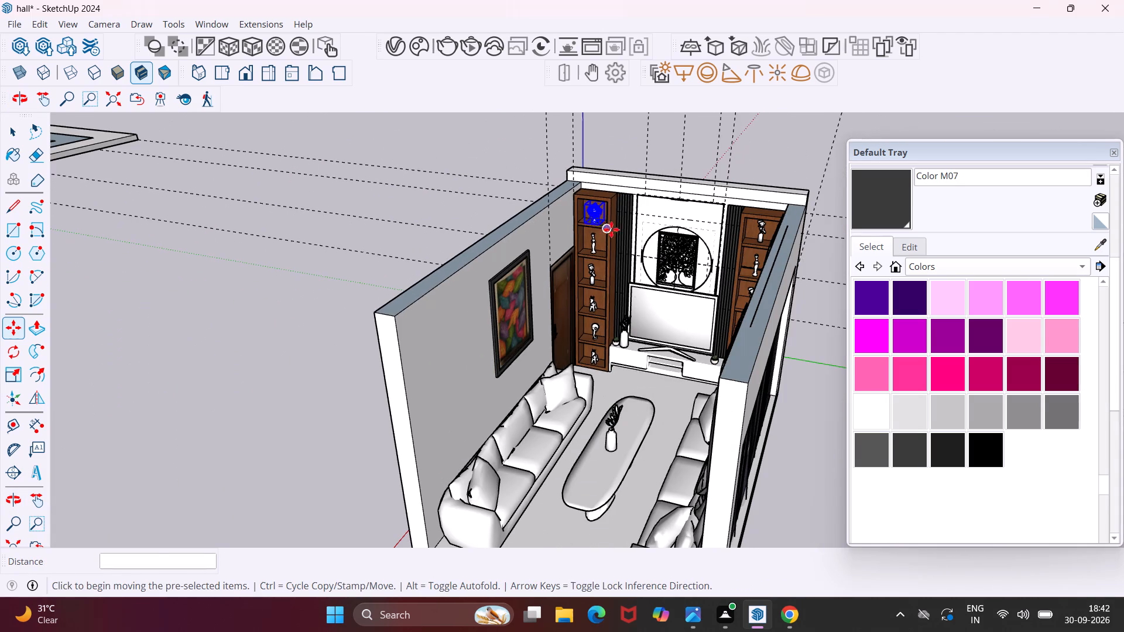
key(Escape)
key(space)
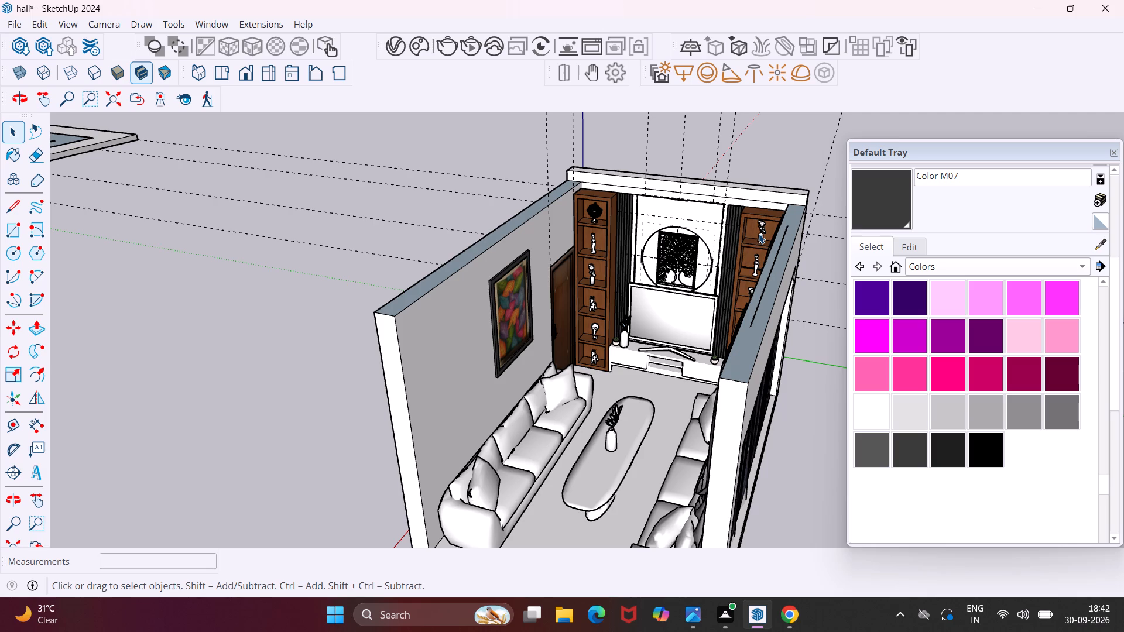
Delete the figurine from the top compartment of the wooden shelf on the curtain side.
click(759, 233)
middle_drag(759, 233, 803, 187)
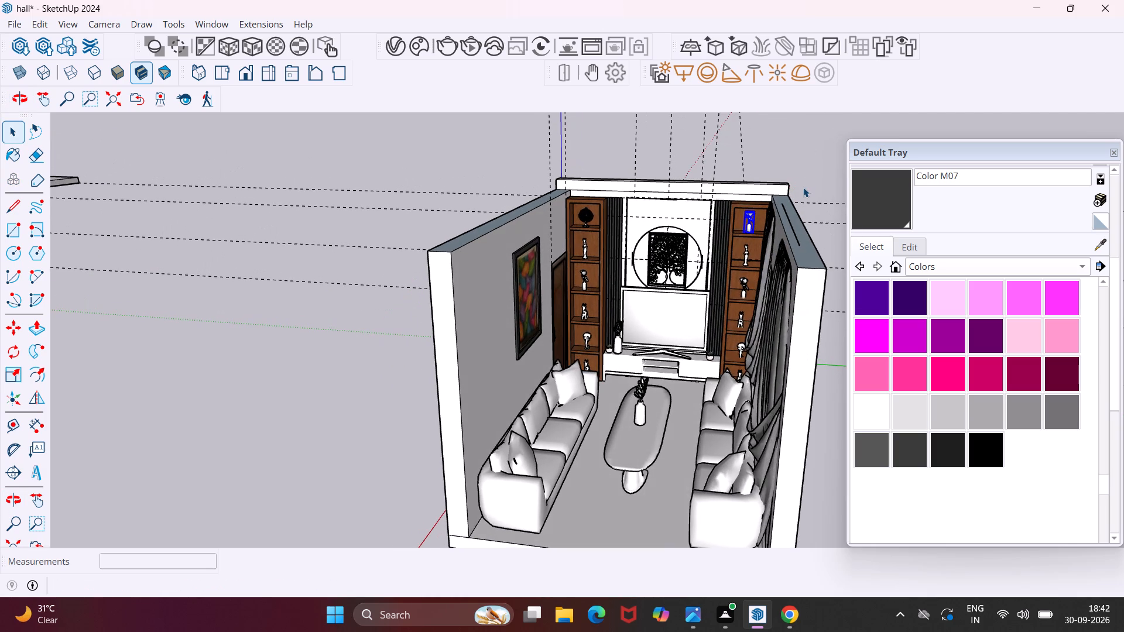
key(Delete)
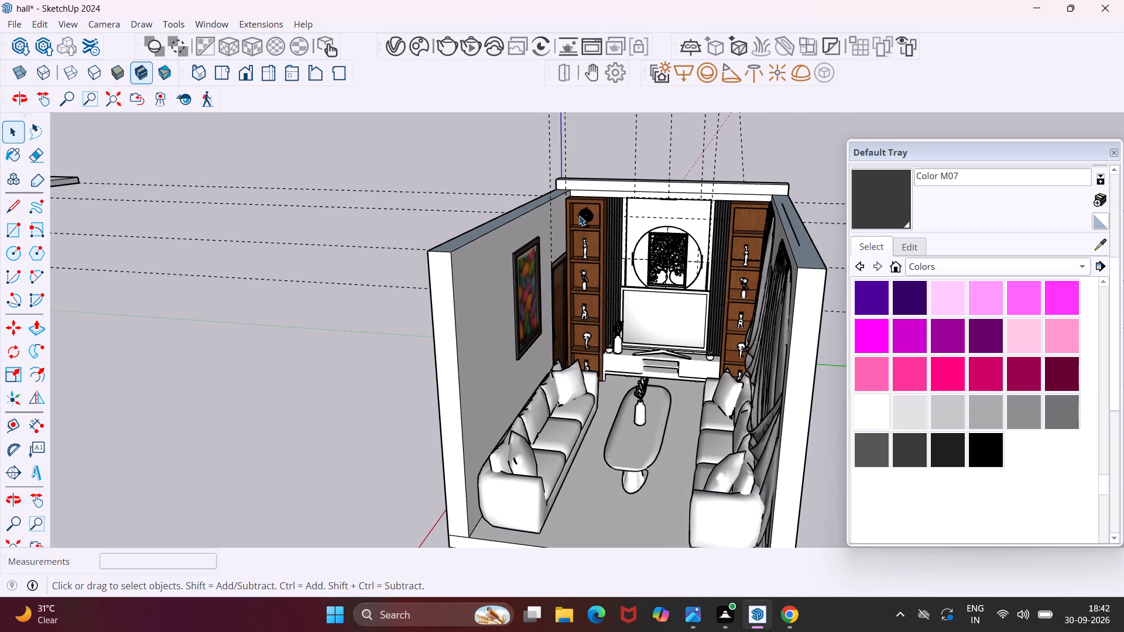
Copy the armillary sphere 8' 1 7/16" across the TV wall into the curtain-side shelf's empty top compartment.
click(585, 220)
key(m)
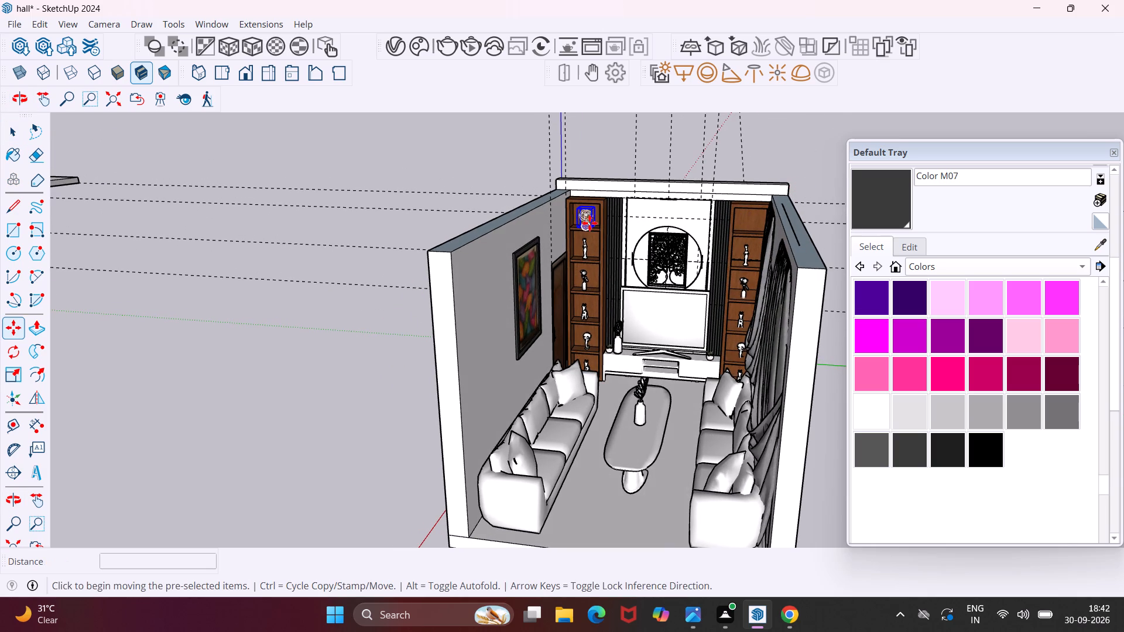
scroll(594, 226, up, 10)
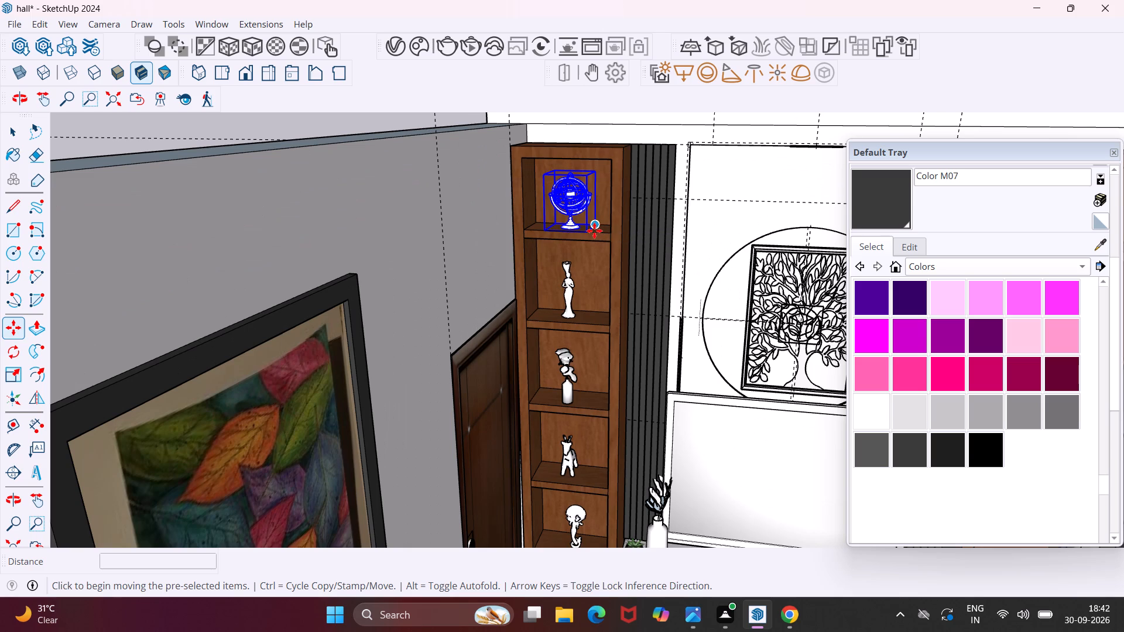
scroll(591, 200, down, 5)
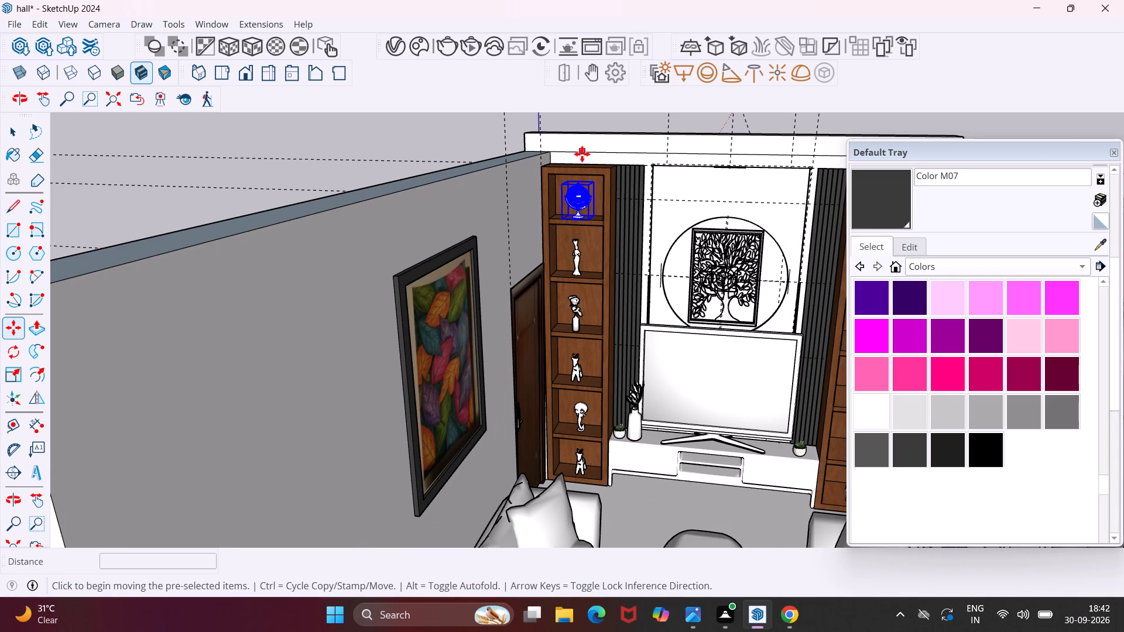
click(581, 154)
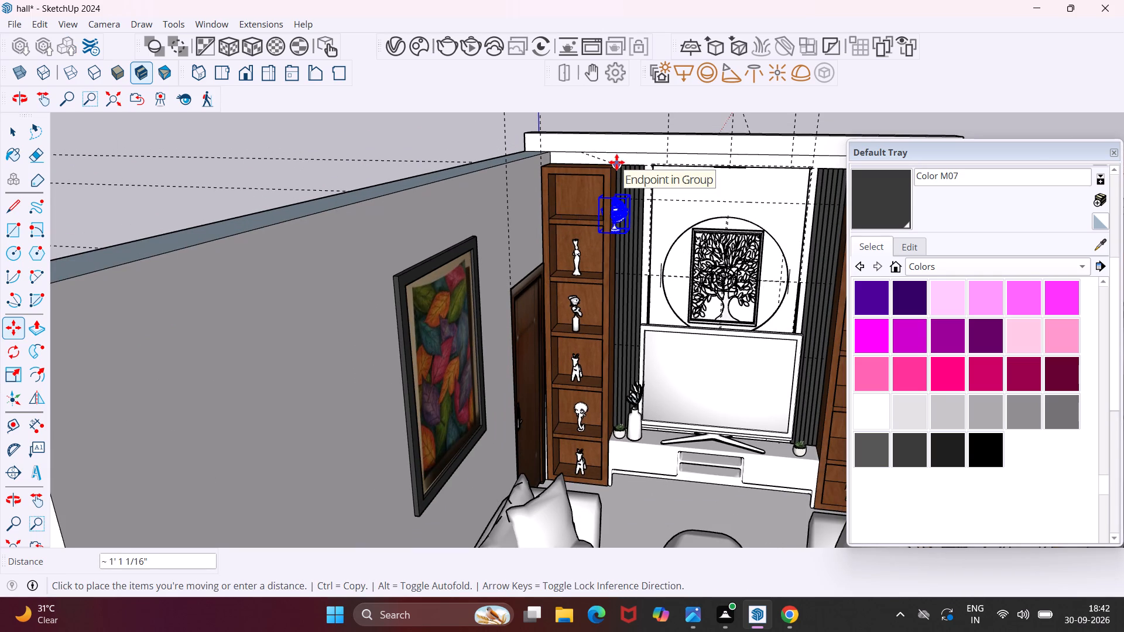
scroll(651, 156, down, 3)
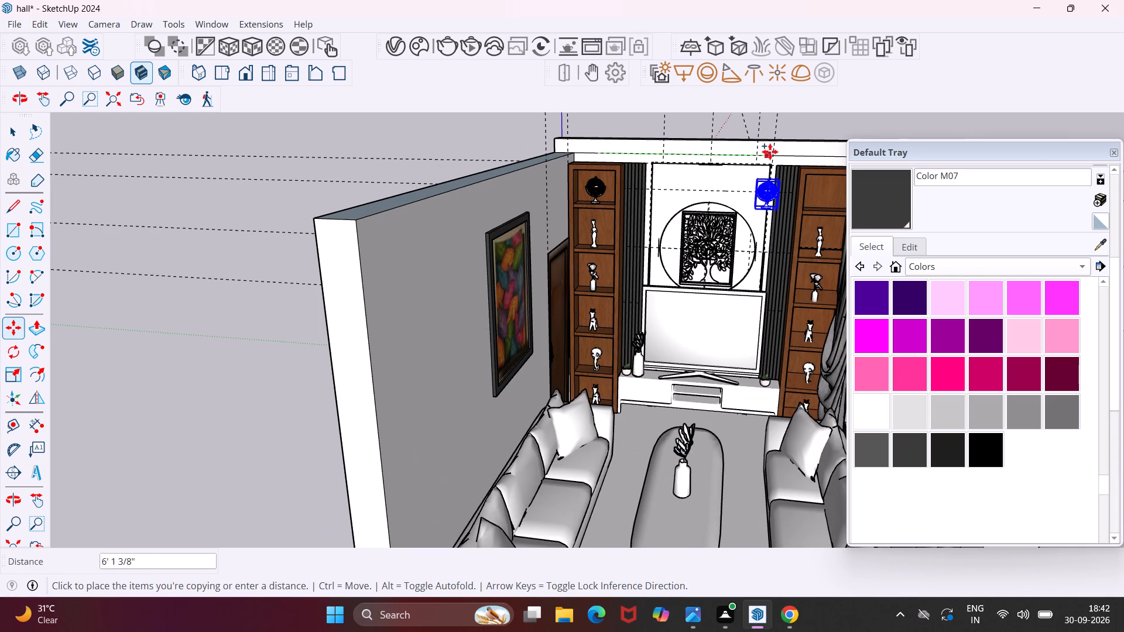
click(827, 159)
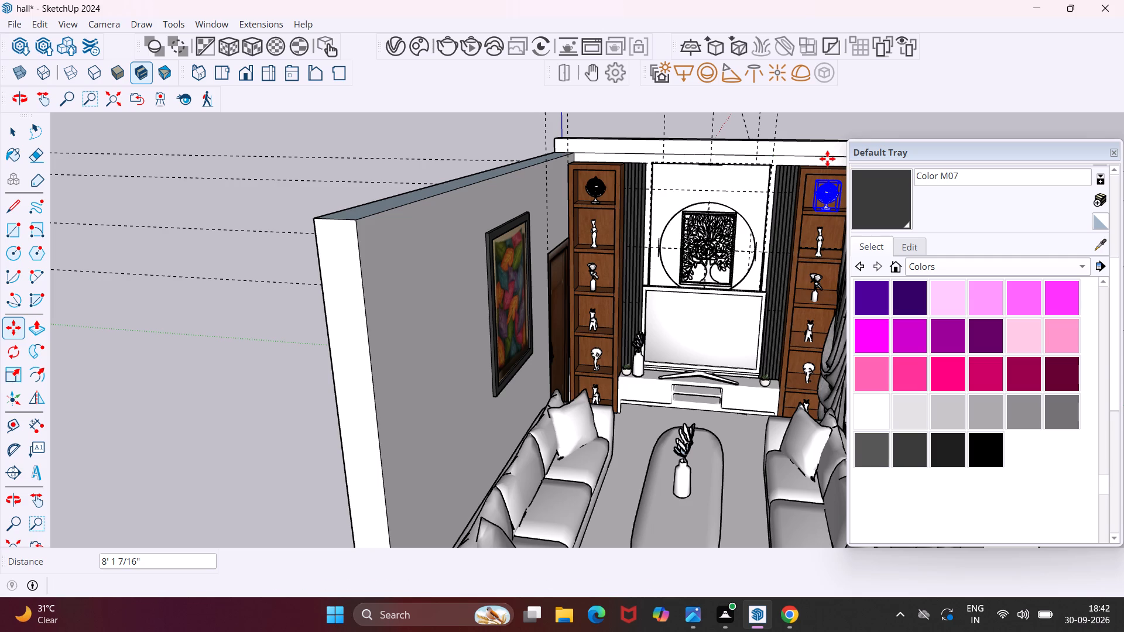
key(Escape)
key(space)
Delete the figurine from the second compartment from the top of the door-side shelf.
scroll(604, 243, up, 2)
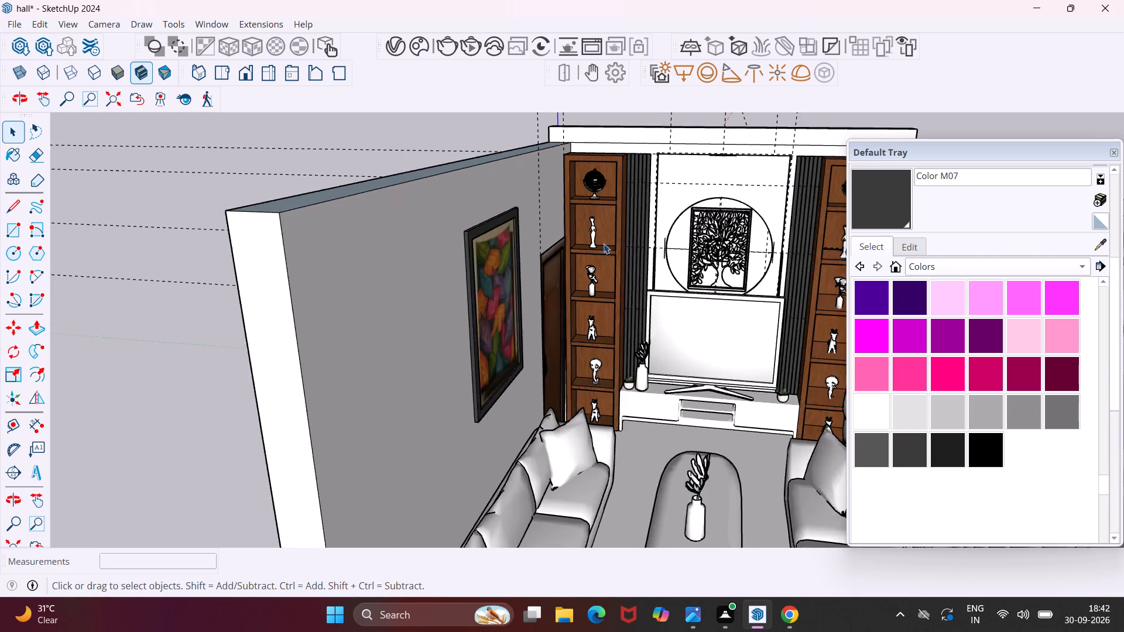
scroll(604, 243, up, 7)
click(581, 221)
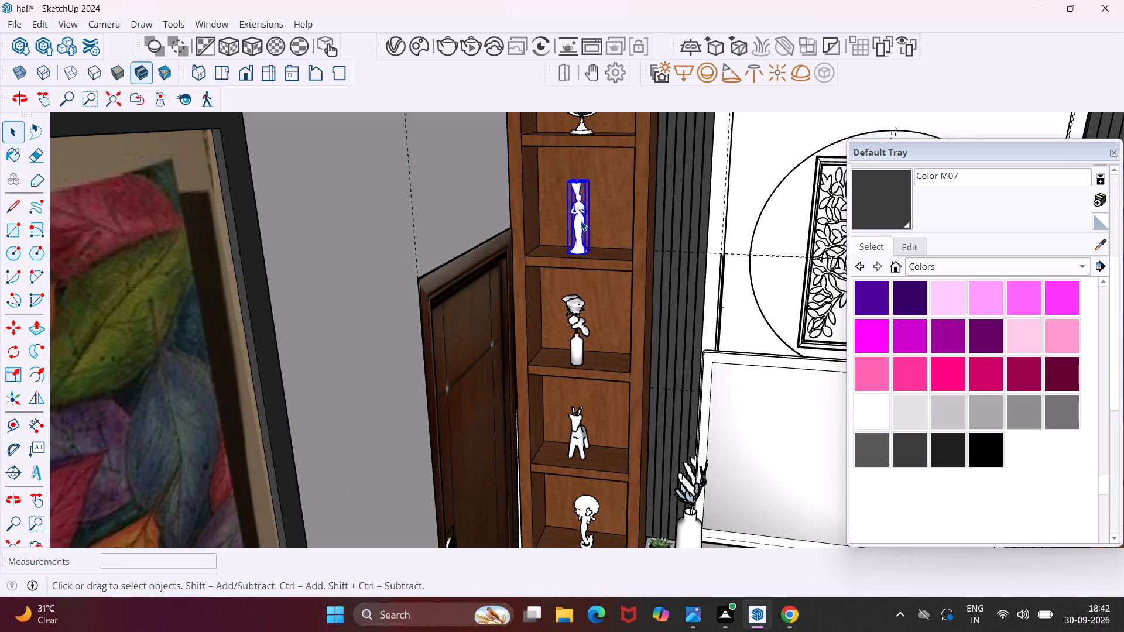
key(Delete)
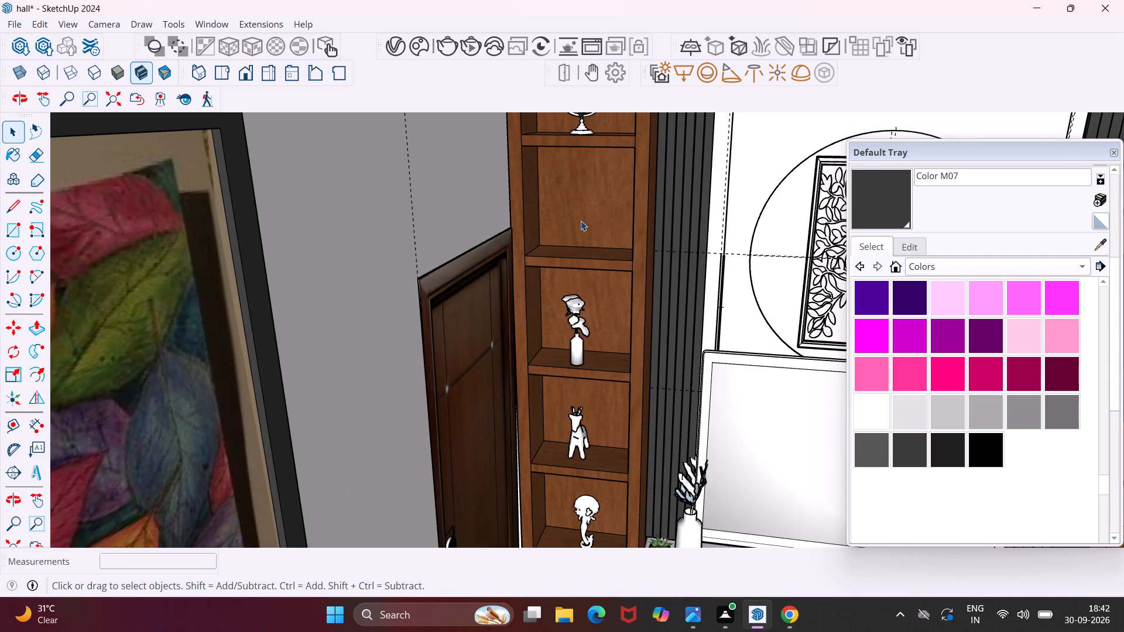
Browse the downloaded 3D models in Chaos Cosmos for a decoration to fill the door-side shelf's empty second compartment.
scroll(569, 215, down, 9)
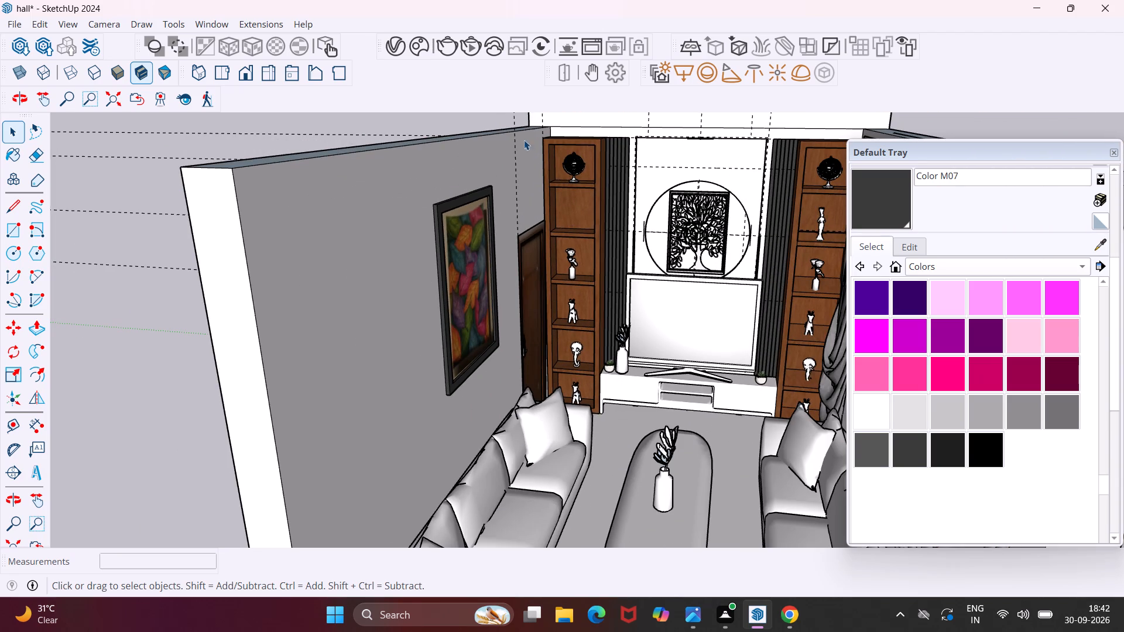
click(423, 49)
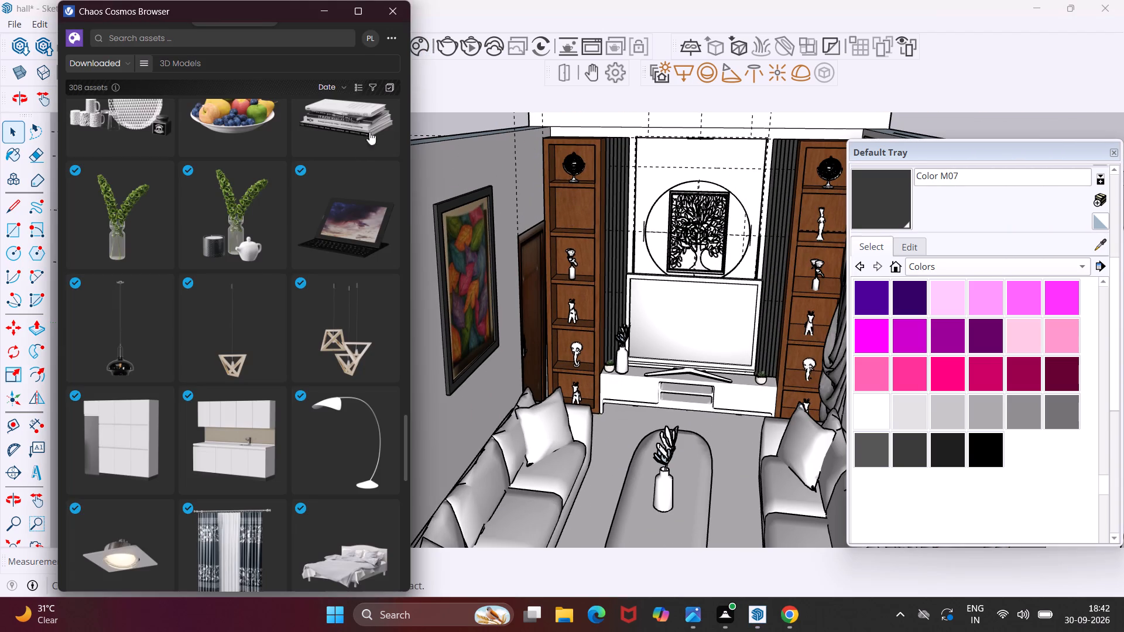
scroll(215, 293, down, 5)
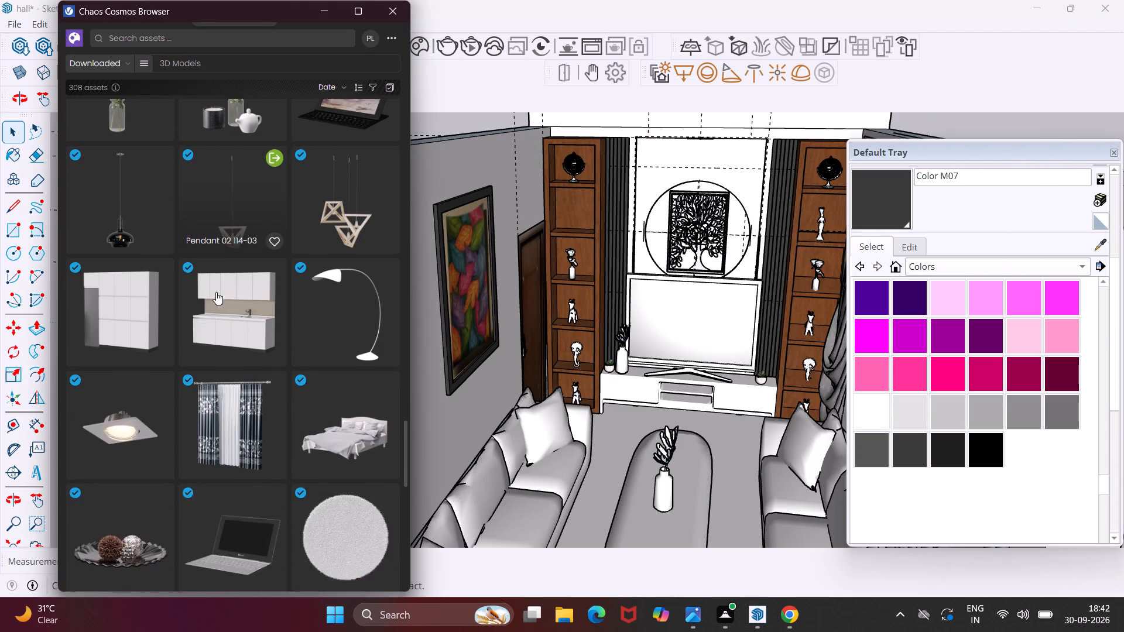
scroll(216, 292, down, 3)
scroll(216, 292, up, 5)
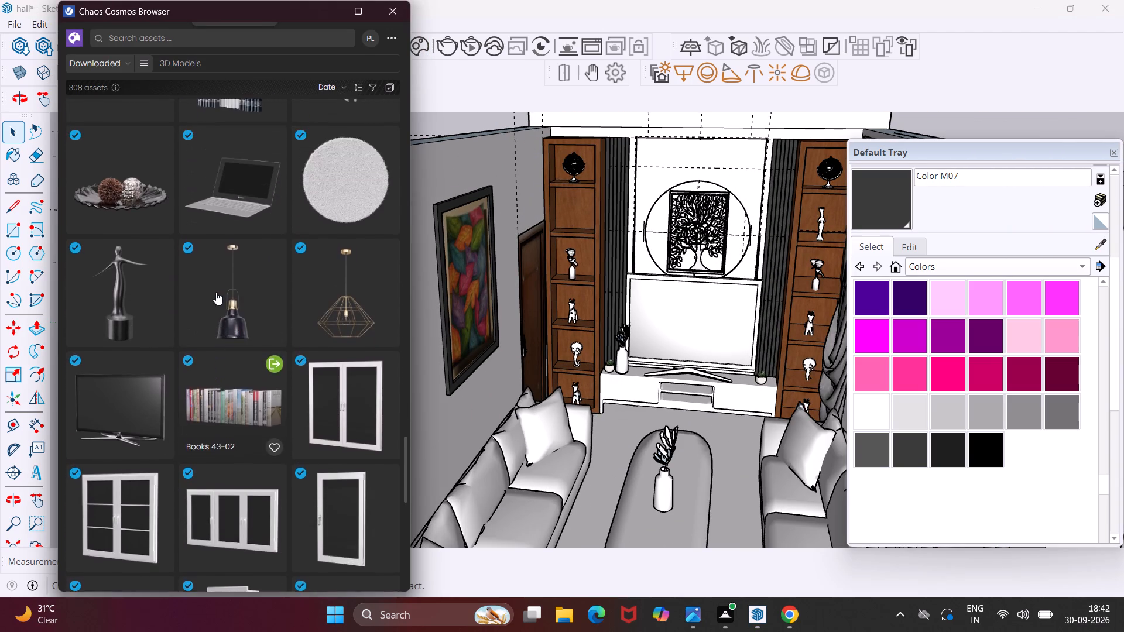
scroll(216, 292, up, 9)
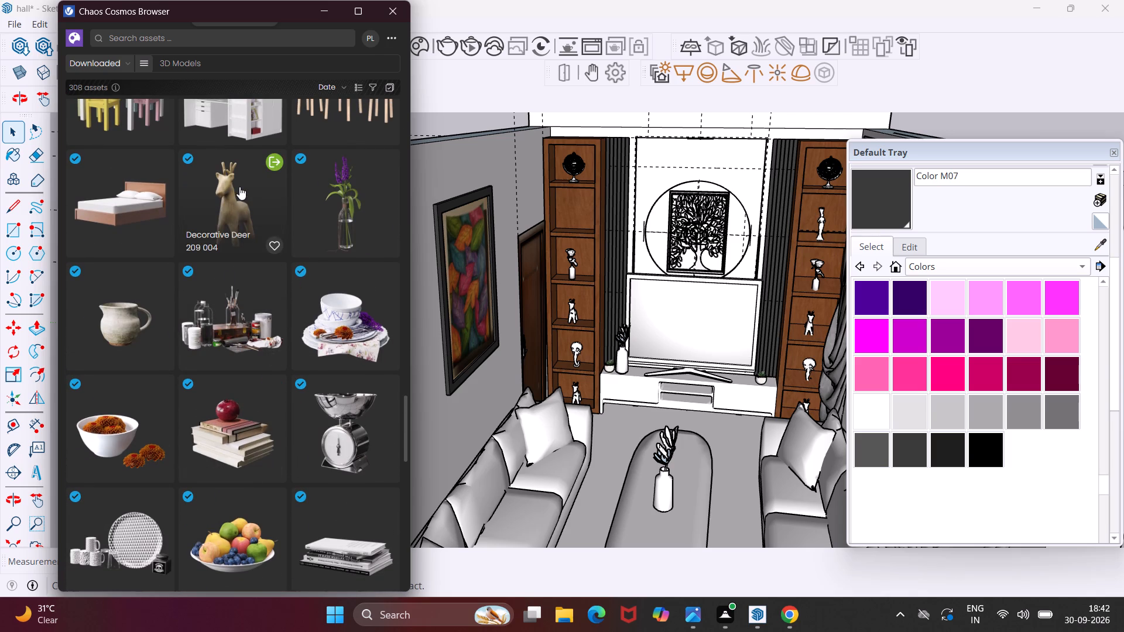
scroll(239, 187, up, 2)
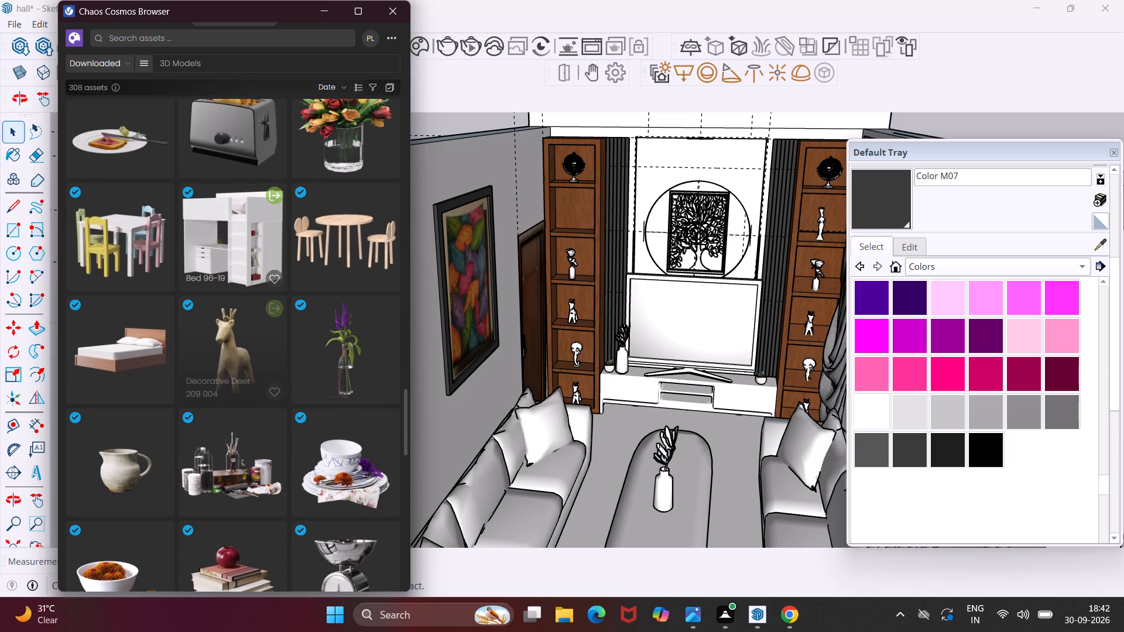
scroll(268, 320, up, 3)
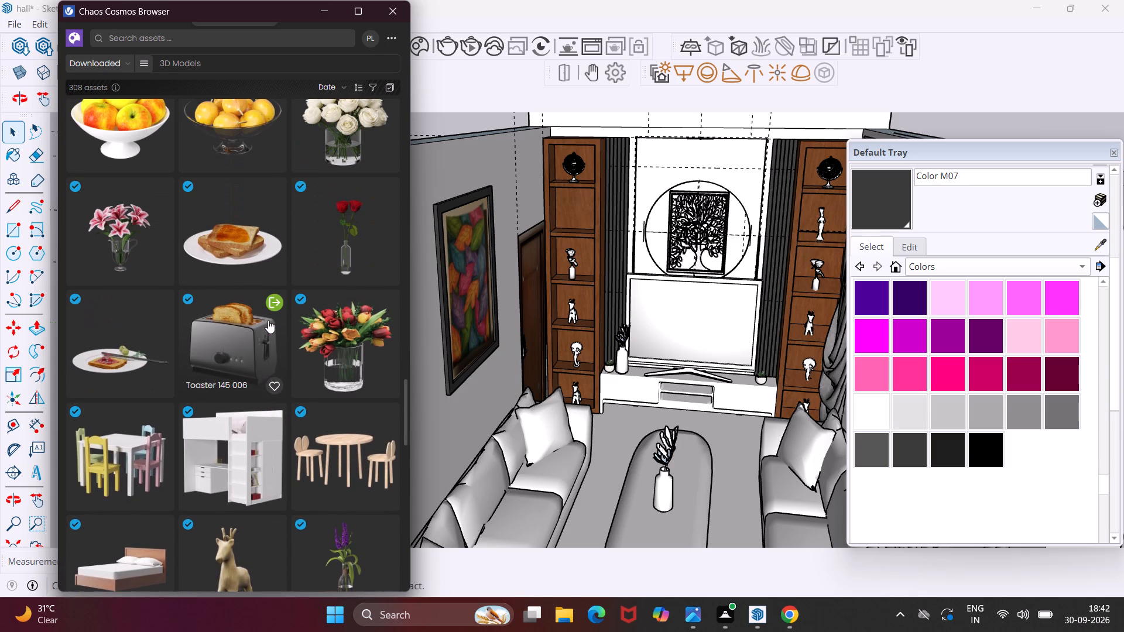
scroll(231, 272, up, 5)
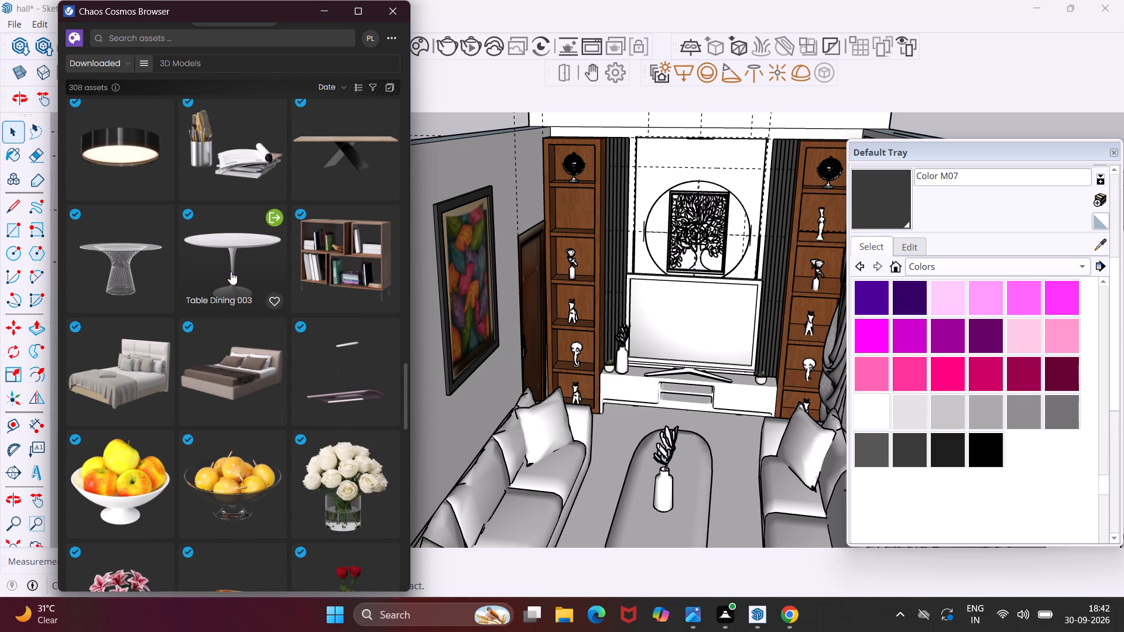
scroll(231, 272, up, 7)
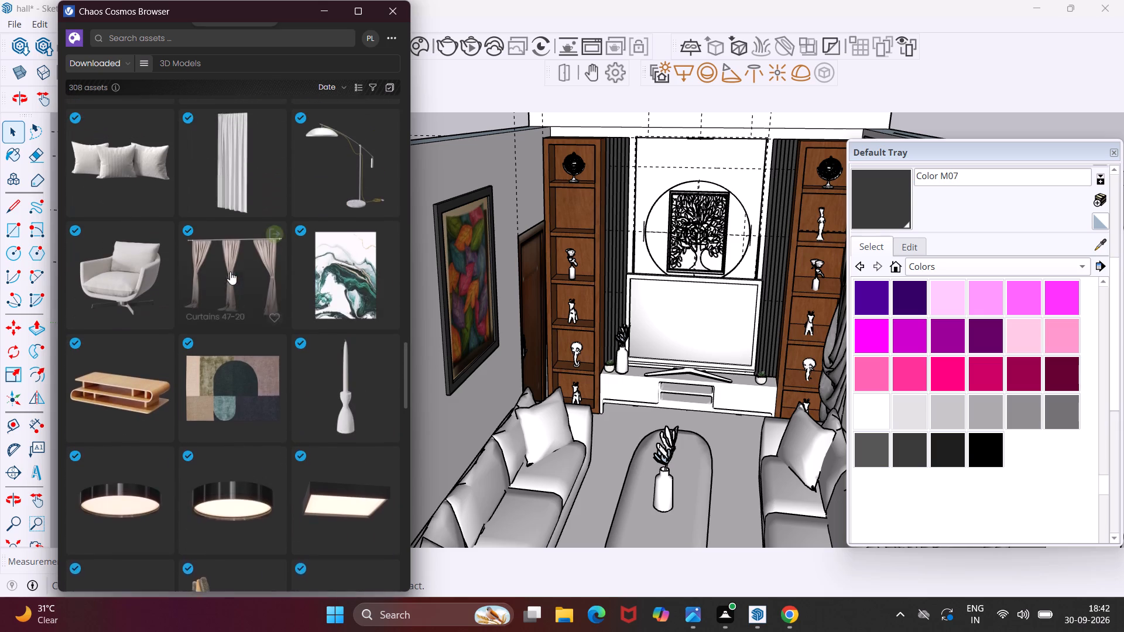
scroll(230, 272, up, 7)
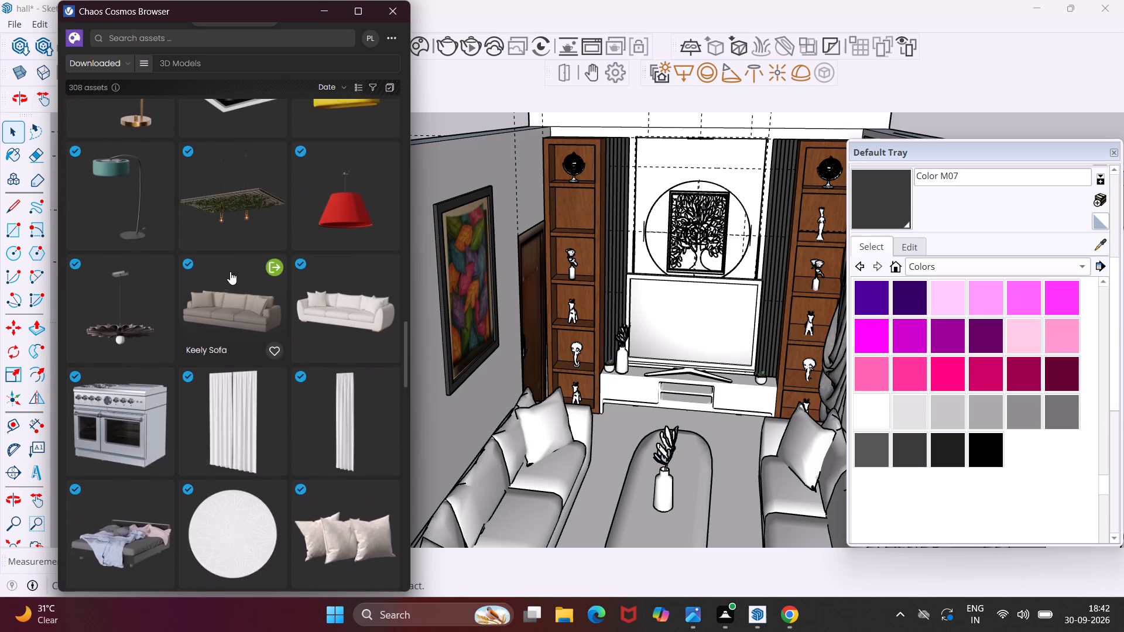
scroll(230, 272, up, 8)
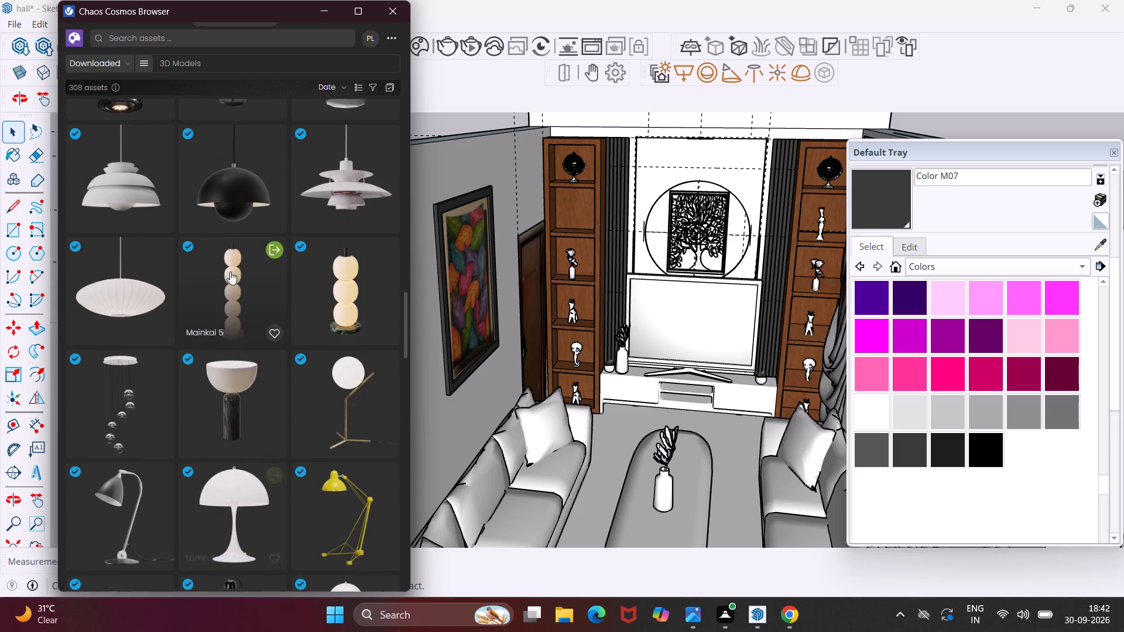
scroll(230, 272, up, 9)
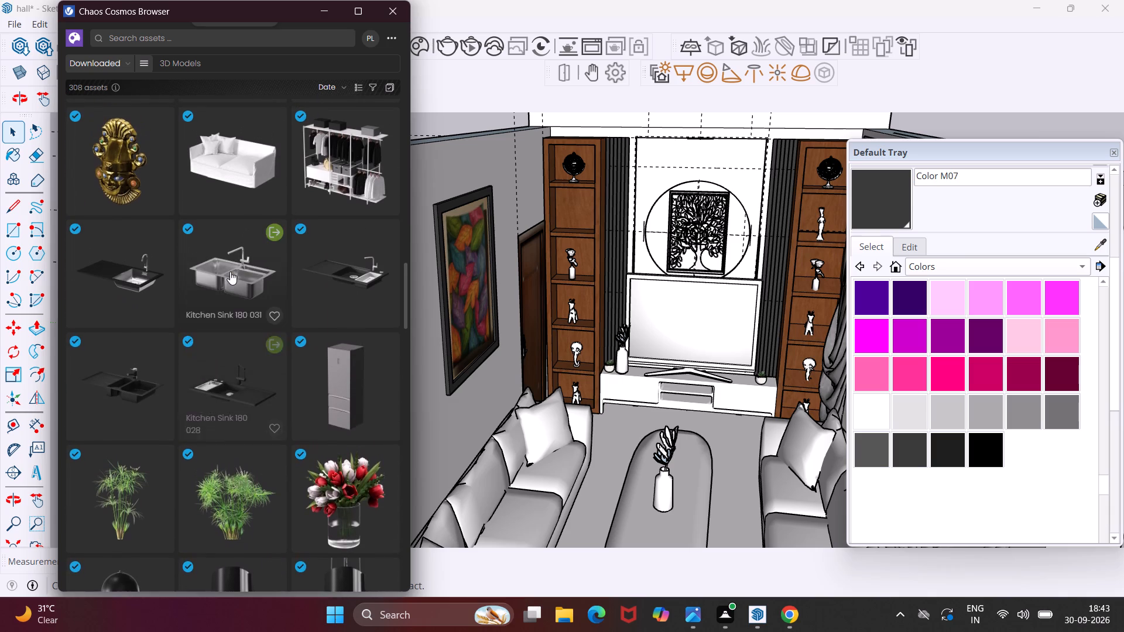
scroll(230, 272, up, 8)
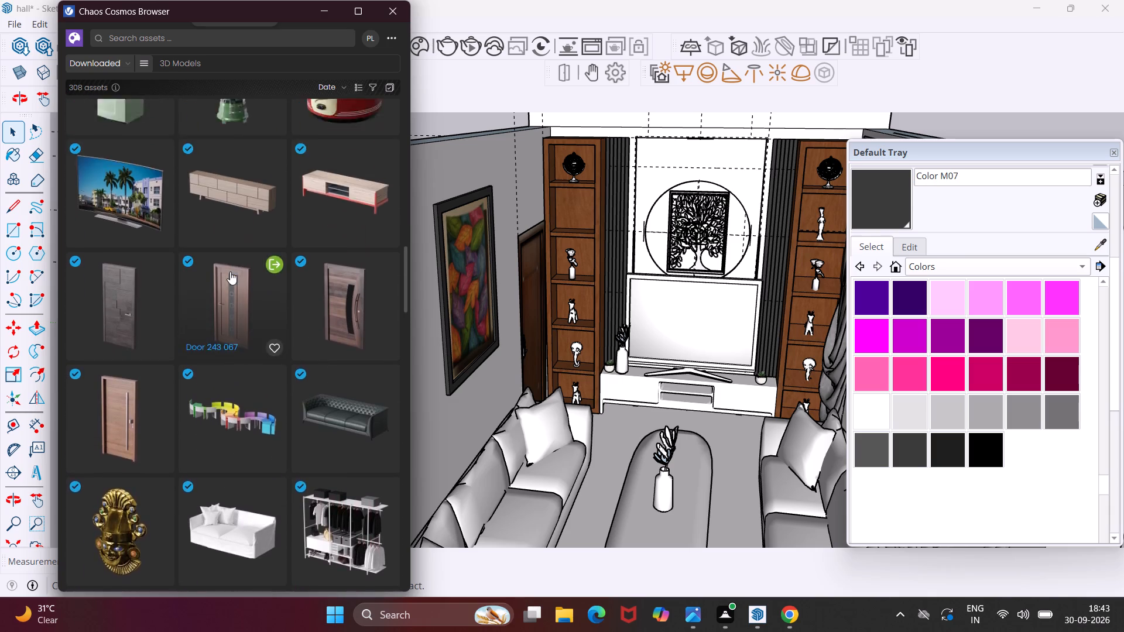
scroll(230, 272, up, 3)
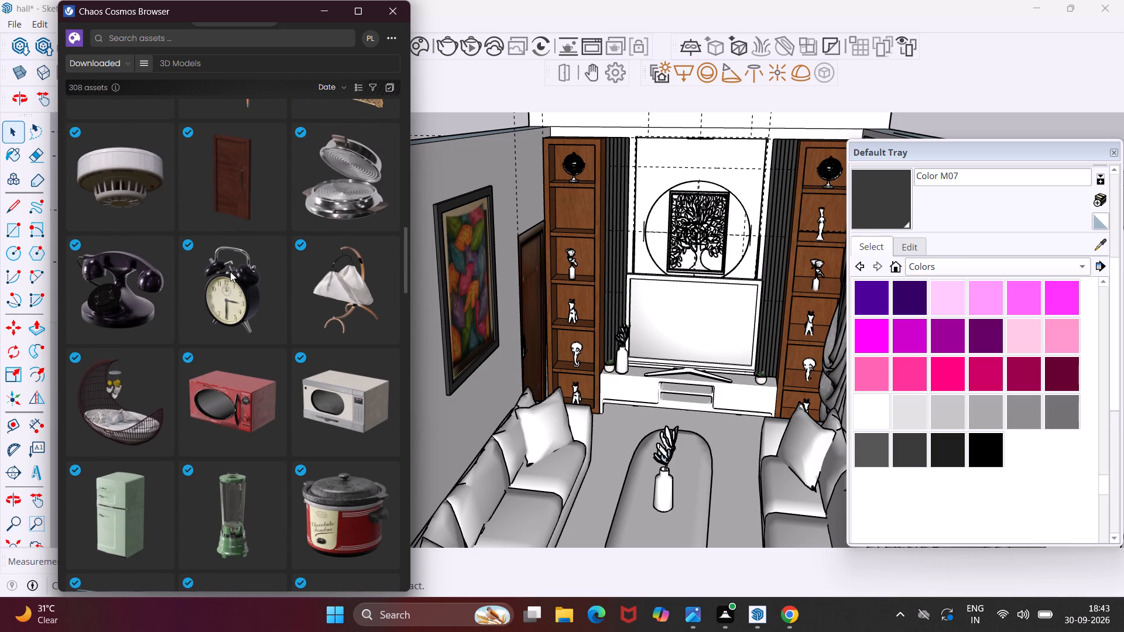
scroll(239, 256, up, 4)
scroll(239, 256, down, 3)
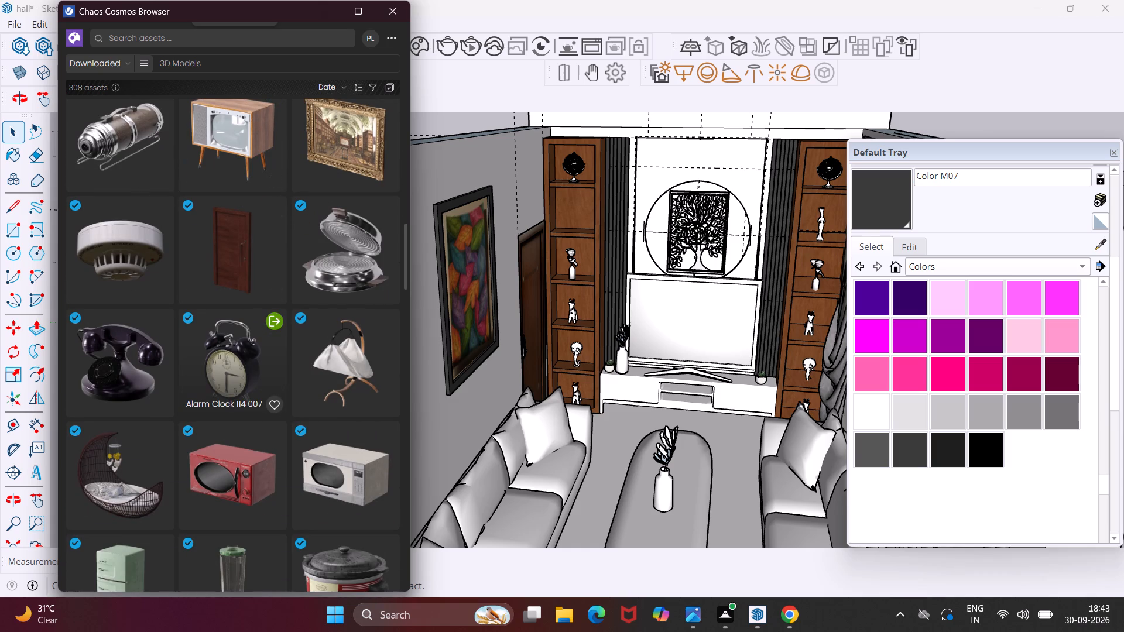
scroll(259, 305, up, 12)
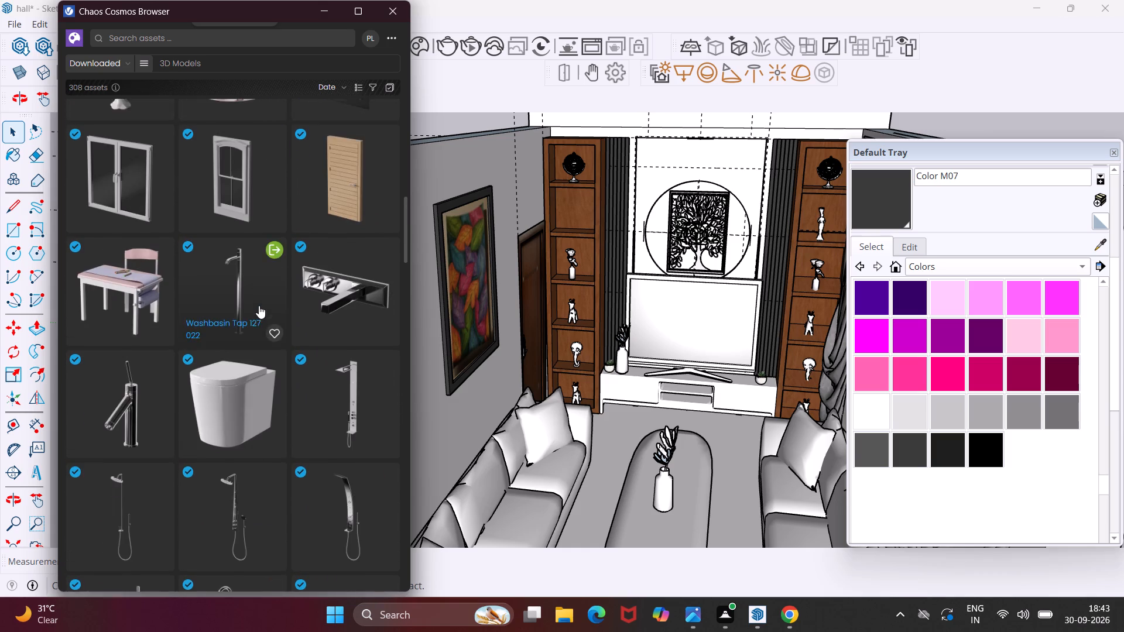
scroll(259, 305, up, 5)
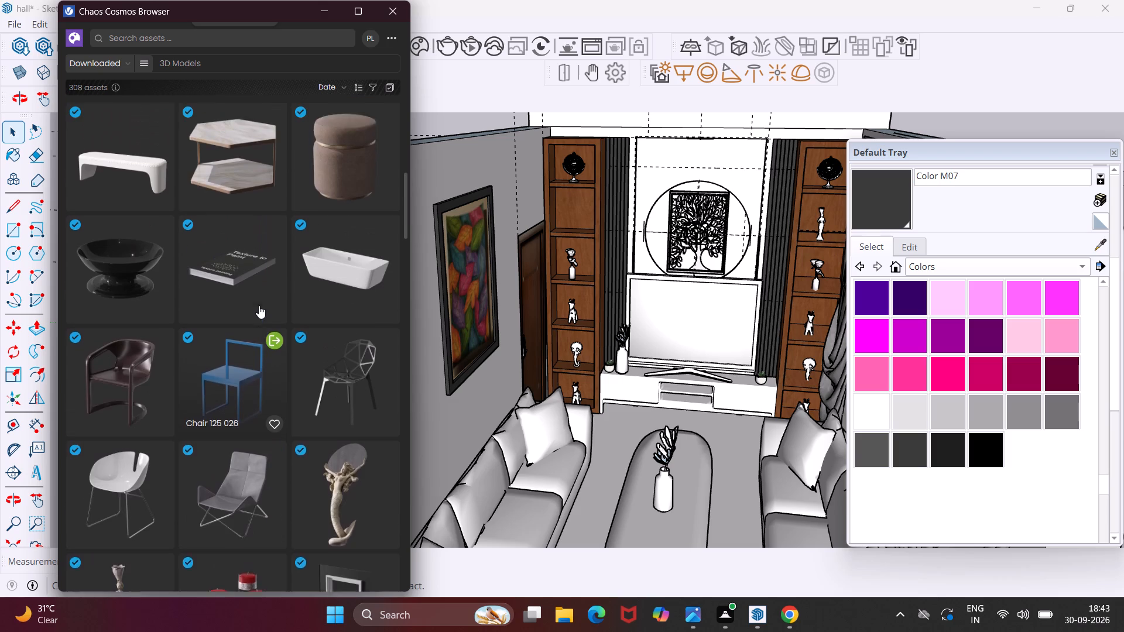
scroll(259, 305, up, 11)
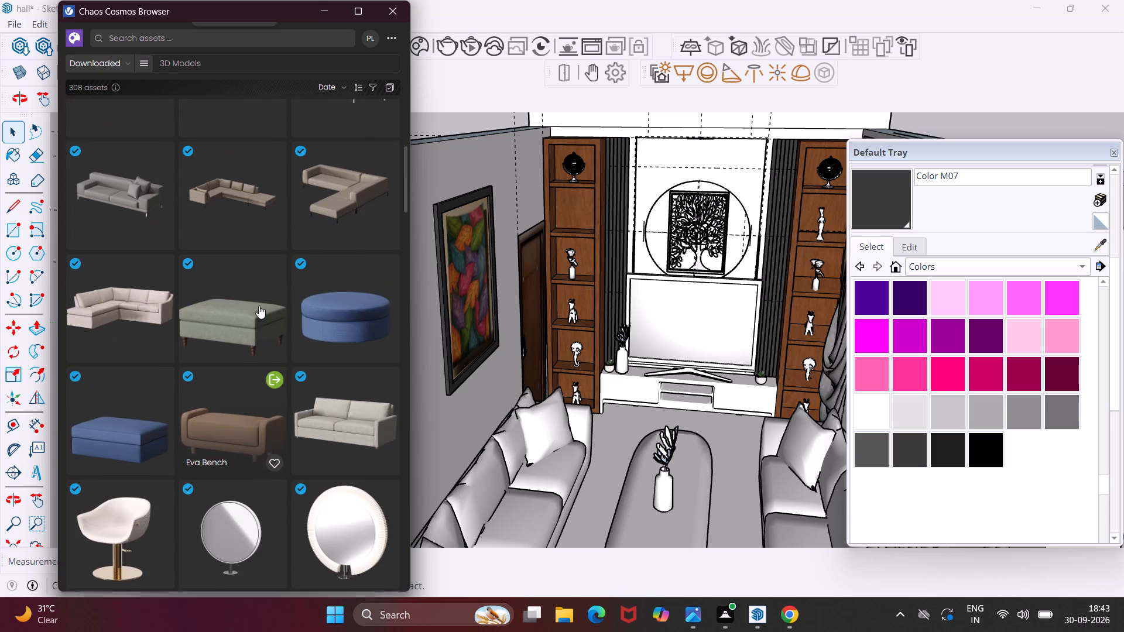
scroll(259, 305, up, 11)
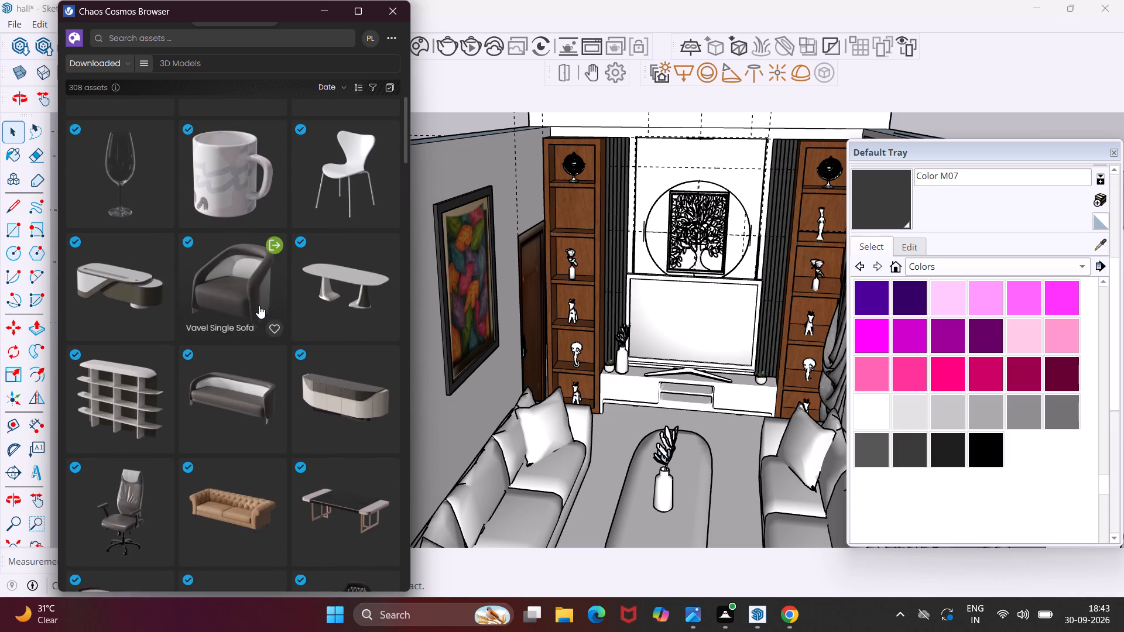
scroll(259, 305, up, 11)
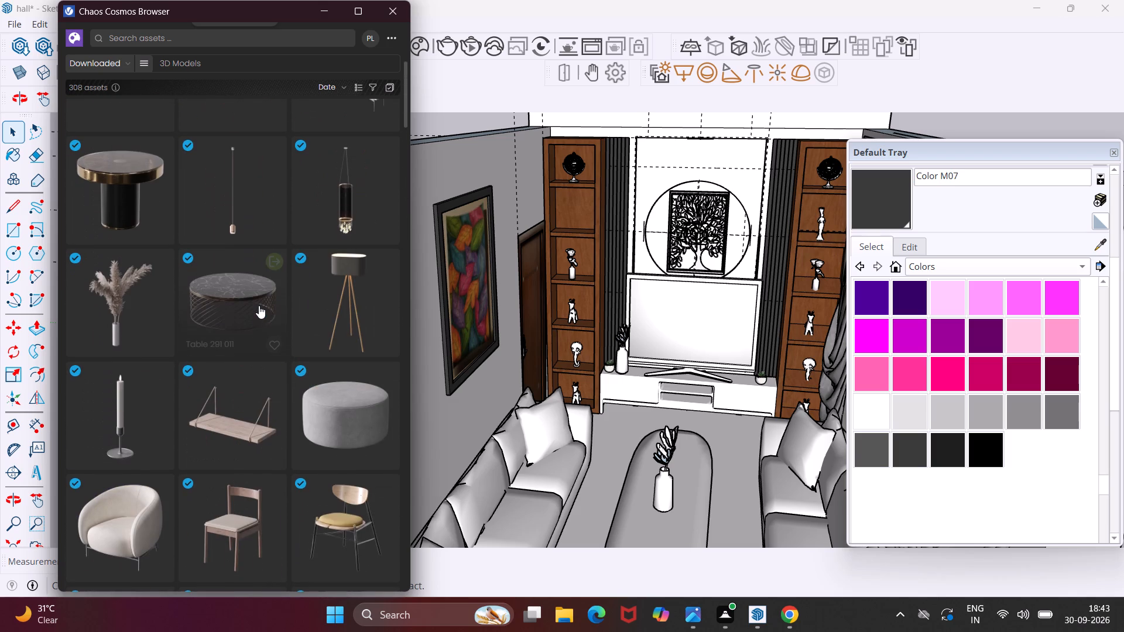
scroll(259, 305, up, 15)
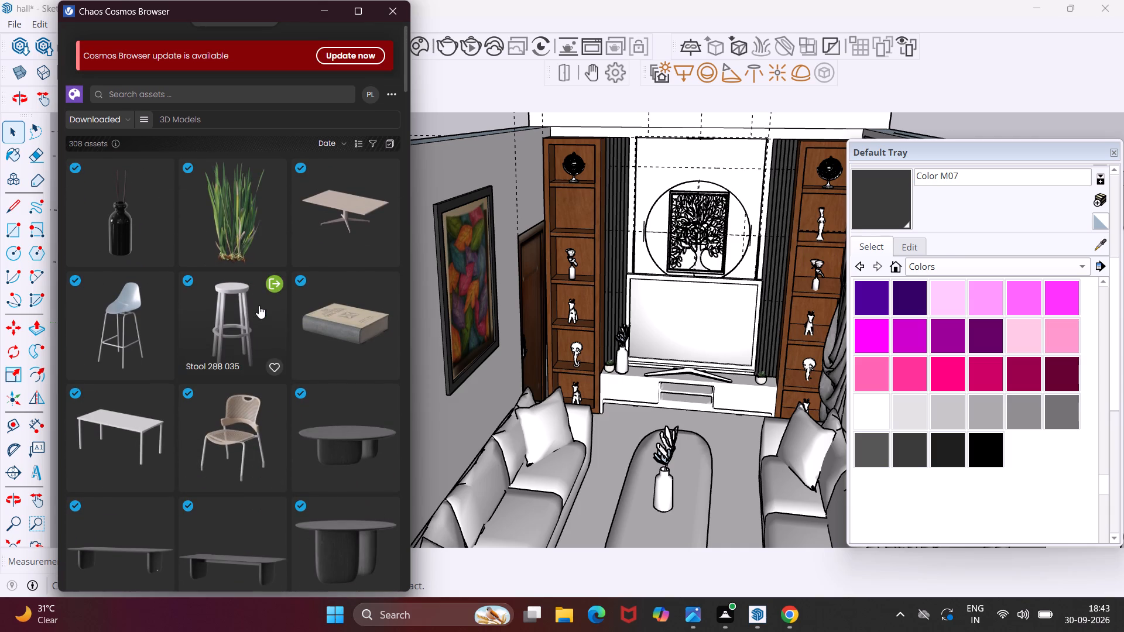
Import Aroma Diffuser 274 006 and place one on the base of the door-side shelf's second compartment from the top.
click(158, 174)
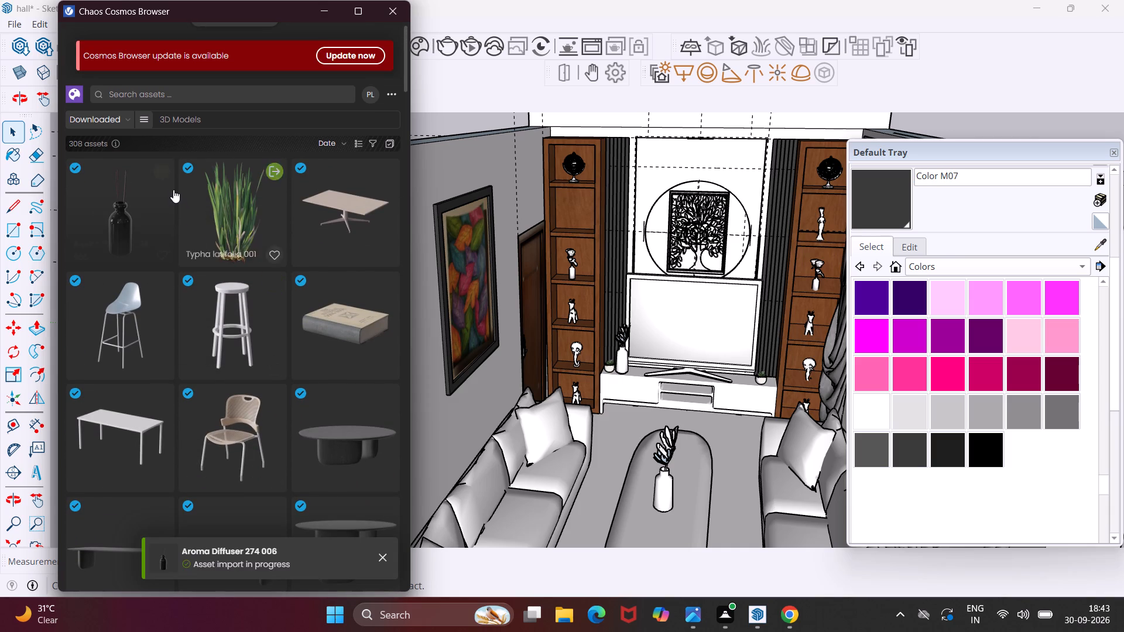
click(163, 167)
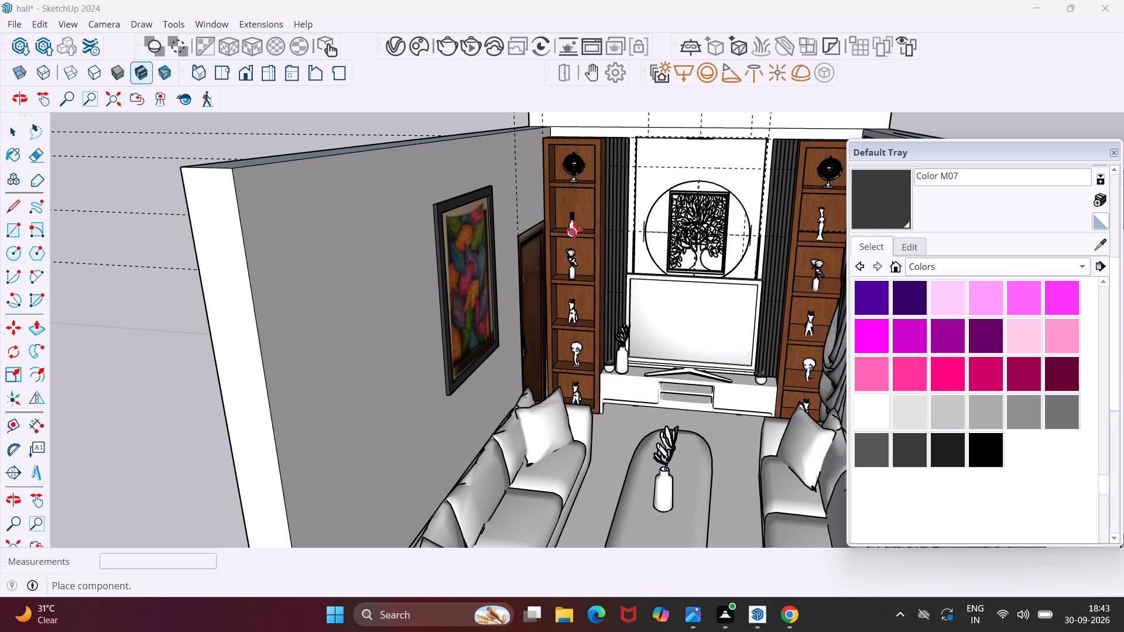
scroll(574, 226, up, 14)
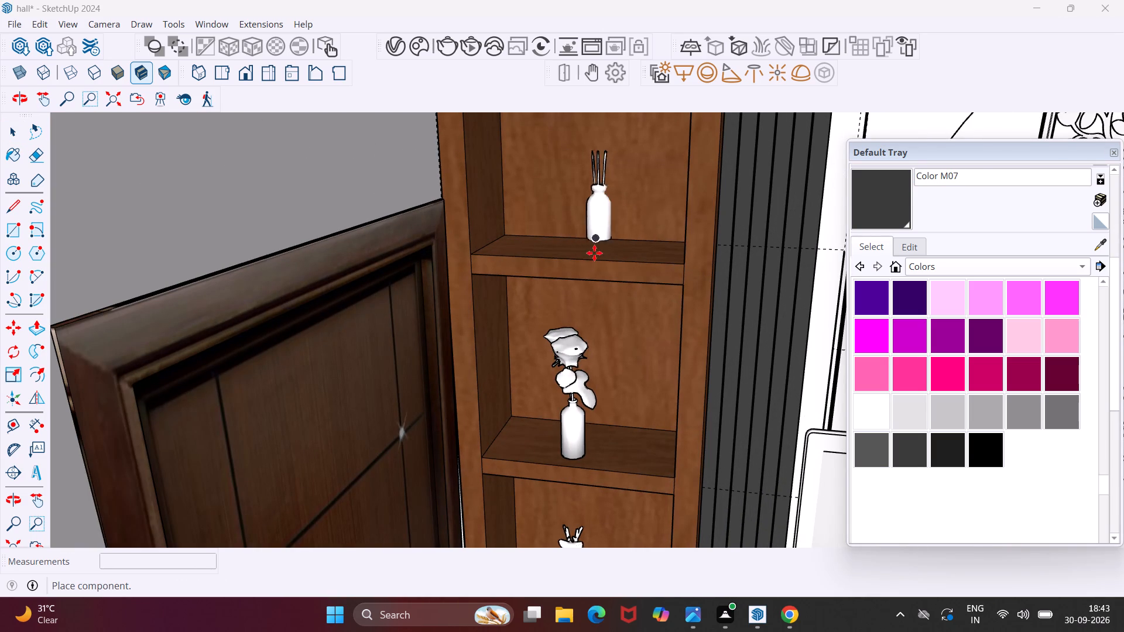
scroll(594, 253, up, 14)
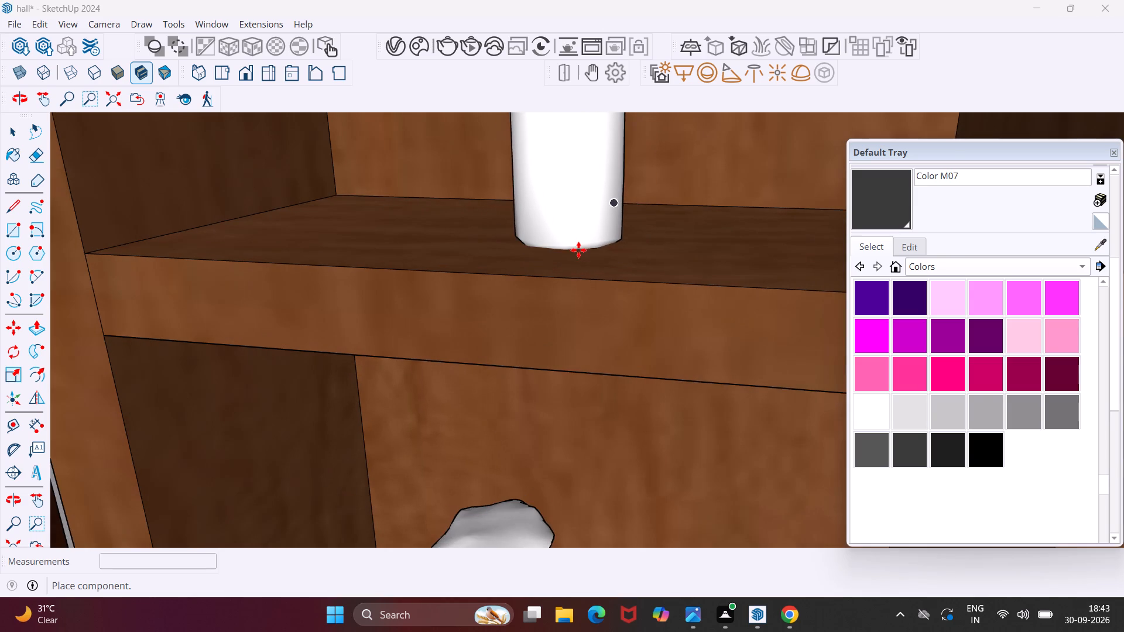
click(591, 251)
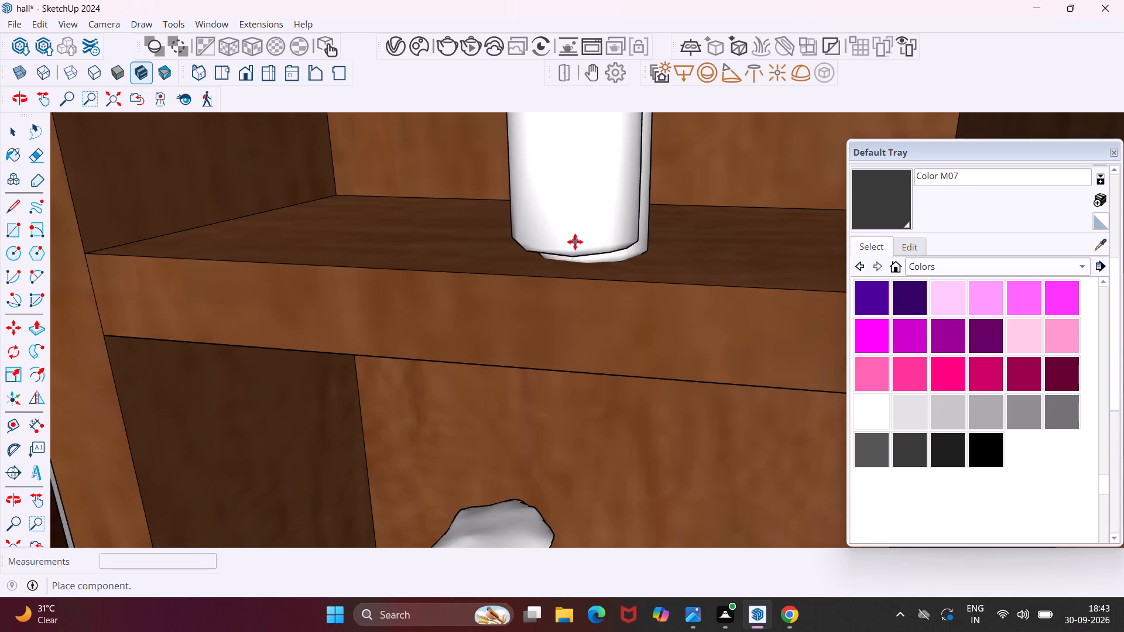
scroll(574, 241, down, 17)
scroll(573, 241, down, 18)
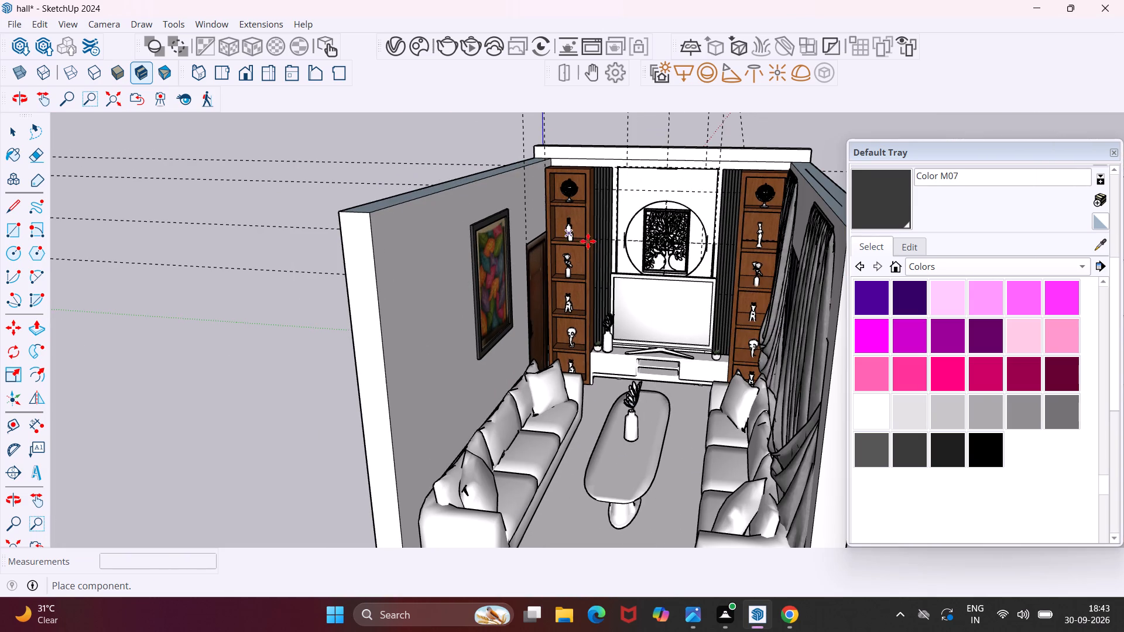
key(Escape)
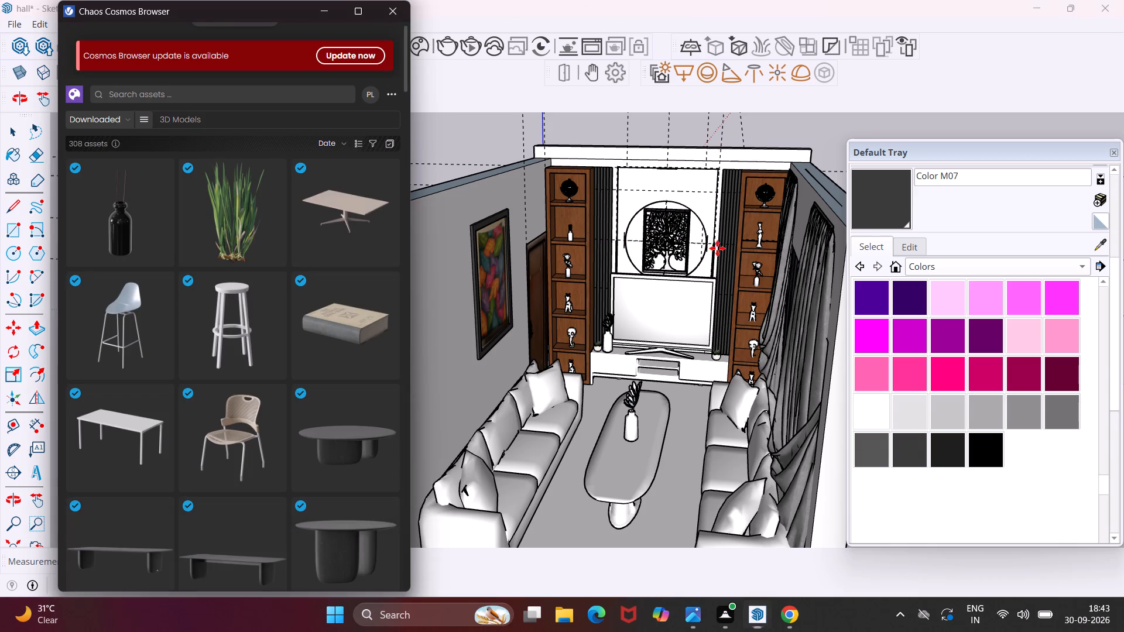
click(395, 9)
Scale the aroma diffuser's height on the door-side shelf by about 1.18 along the blue axis.
scroll(574, 228, up, 6)
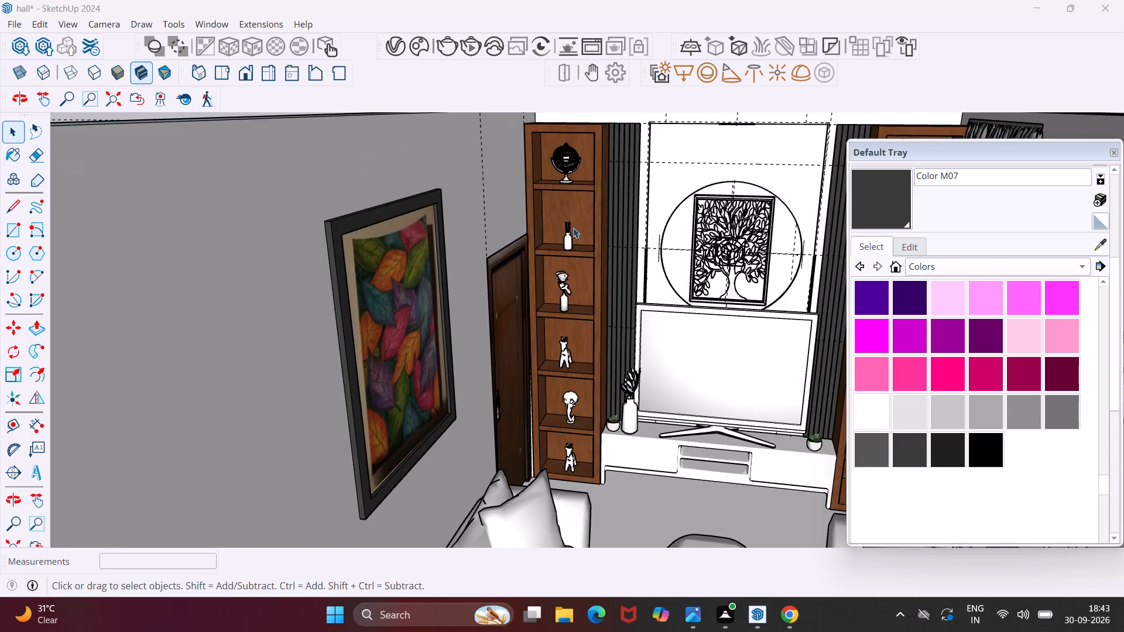
scroll(573, 228, up, 4)
click(561, 246)
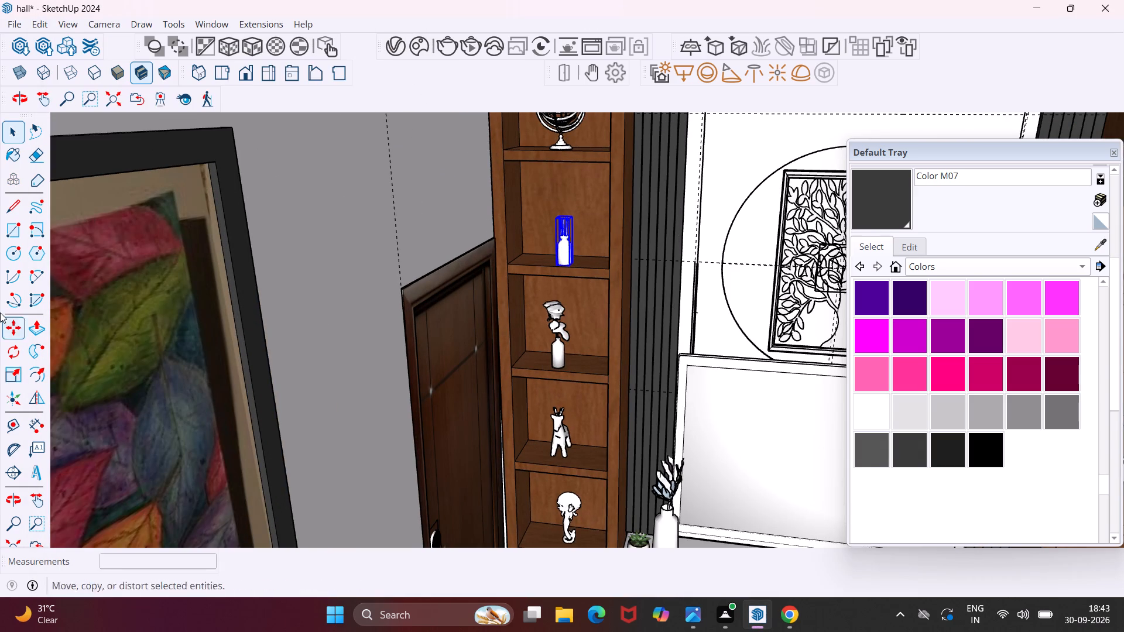
click(10, 375)
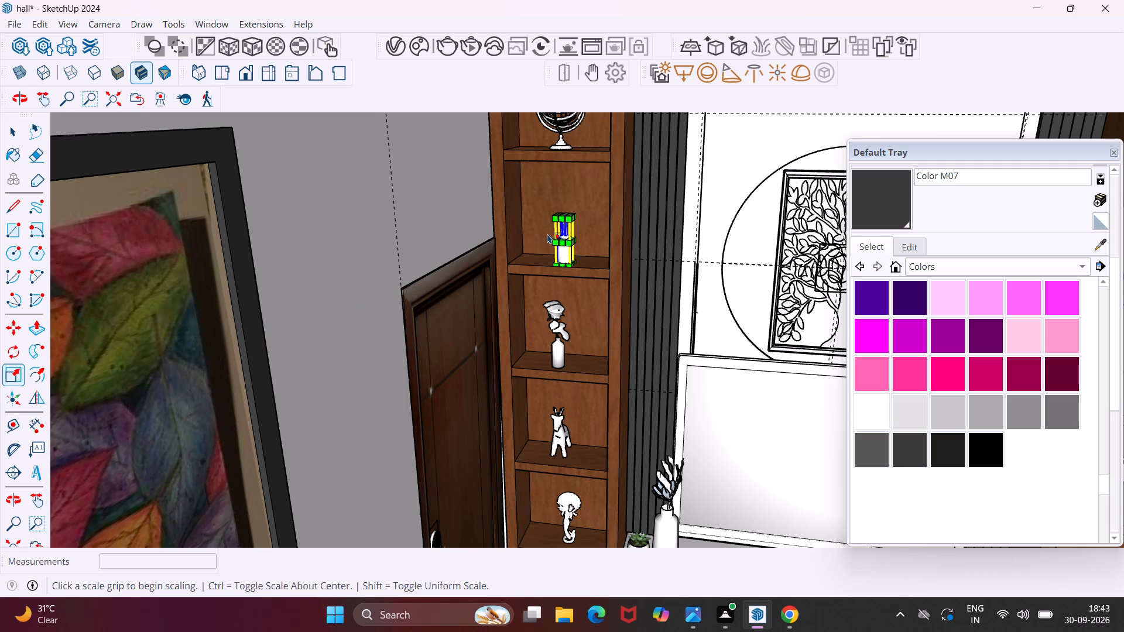
scroll(556, 228, up, 14)
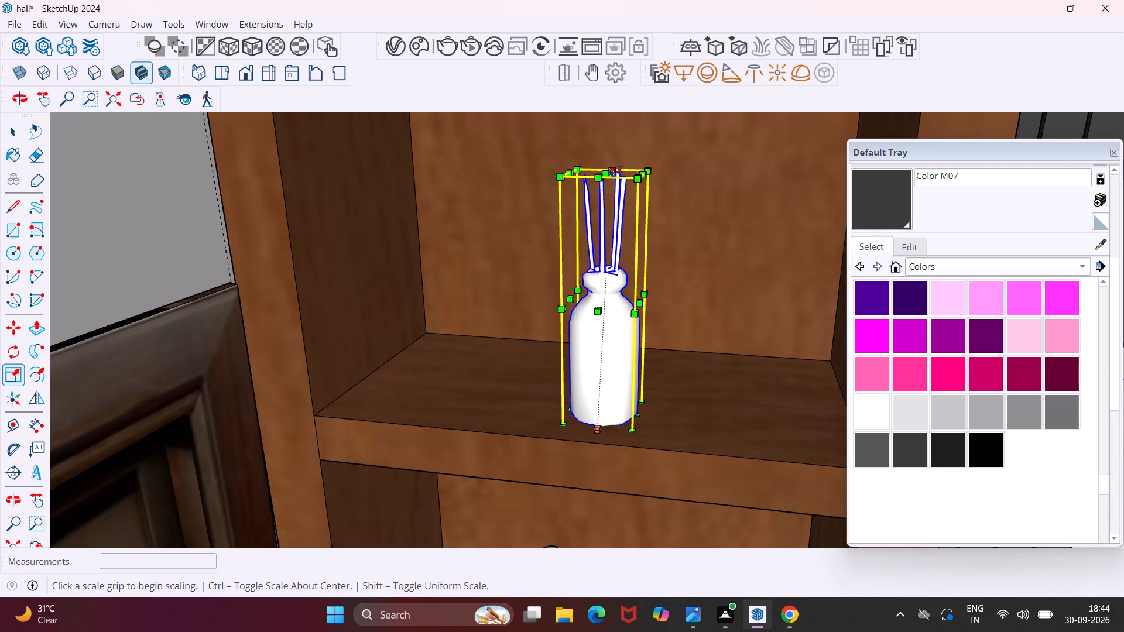
click(608, 171)
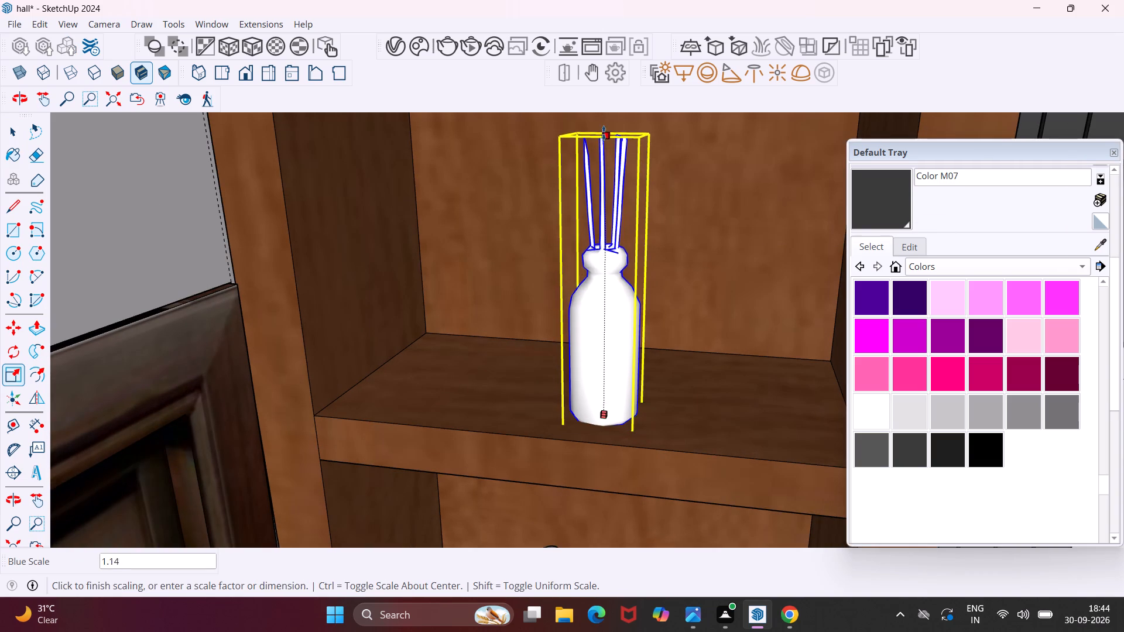
click(601, 126)
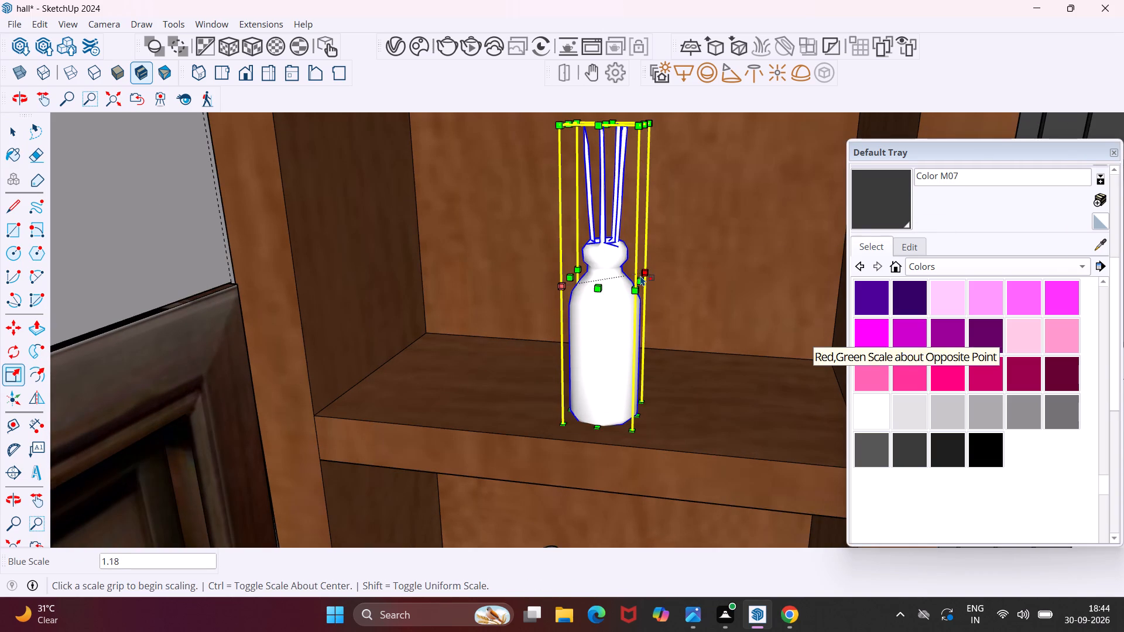
Widen the aroma diffuser on the door-side shelf by about 1.34 along the green axis and slightly increase its height.
click(640, 281)
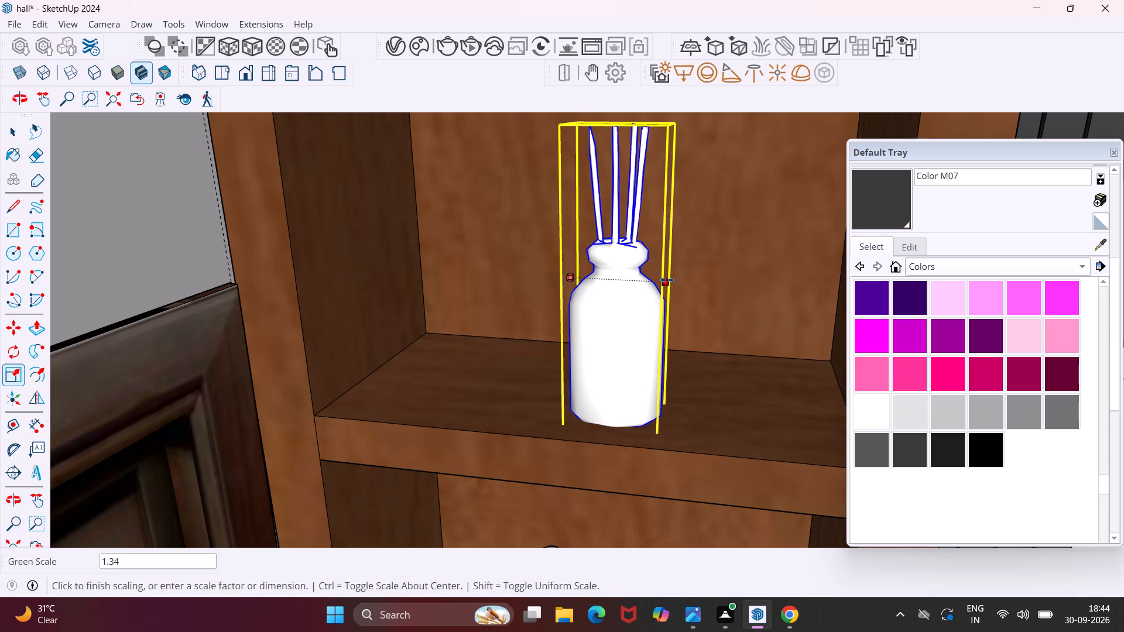
click(672, 280)
scroll(607, 270, down, 10)
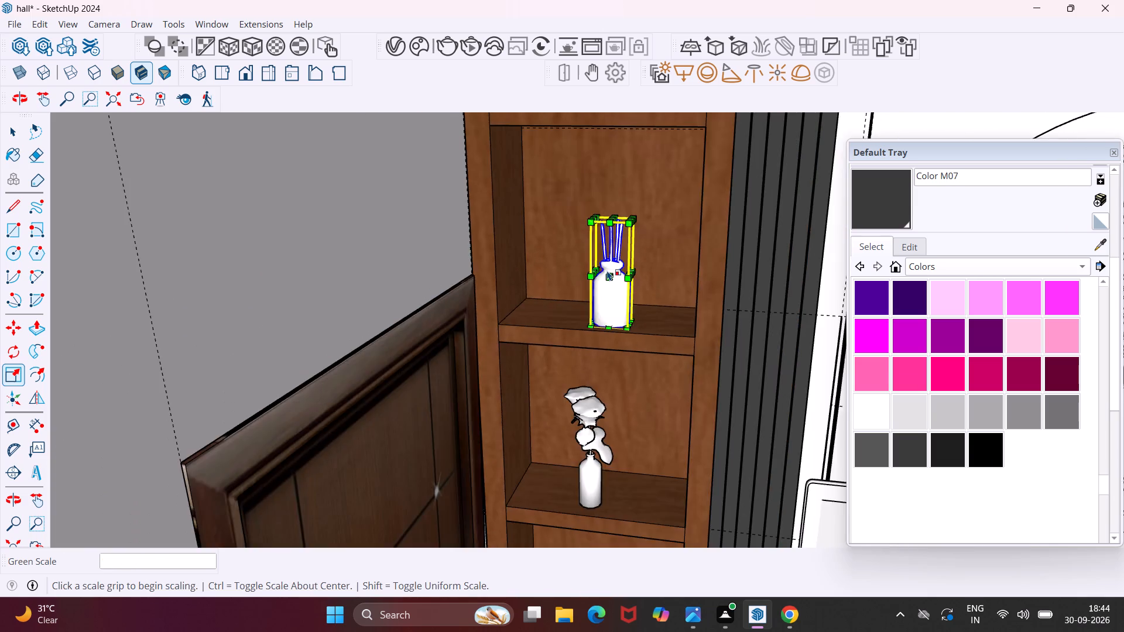
scroll(607, 270, down, 8)
scroll(609, 237, up, 2)
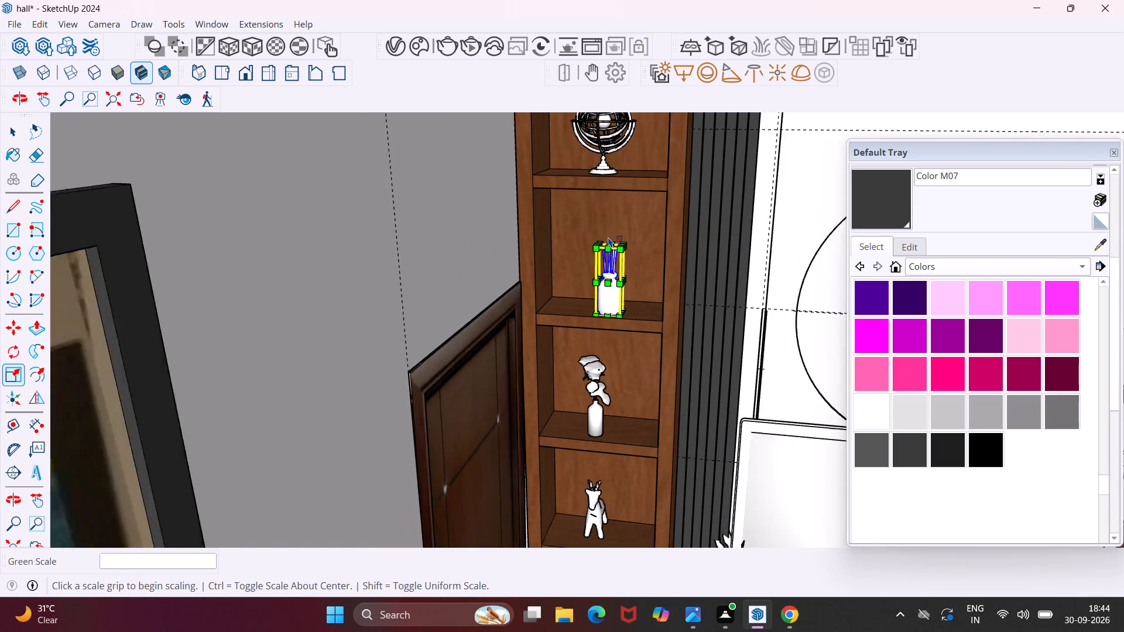
scroll(608, 237, up, 11)
click(616, 269)
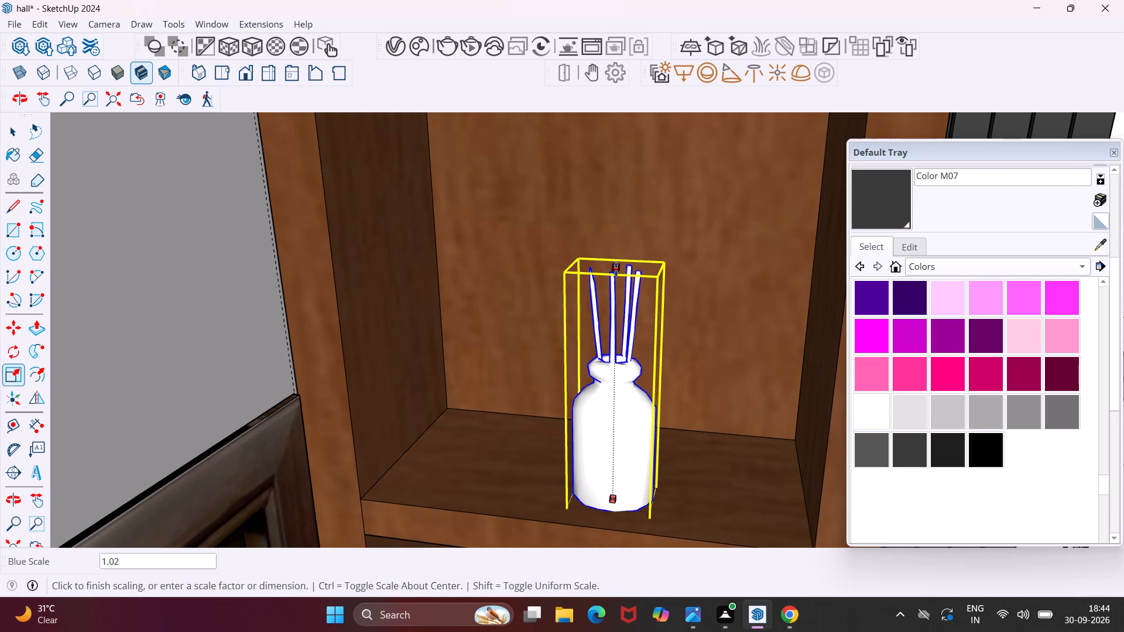
click(616, 242)
scroll(609, 259, down, 11)
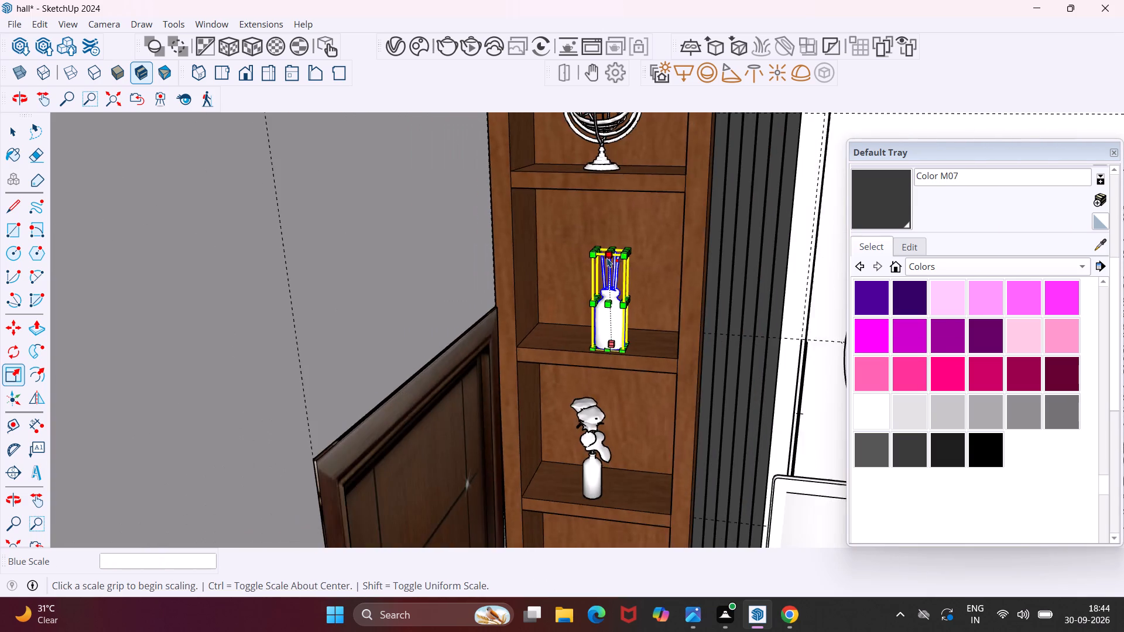
scroll(607, 257, down, 12)
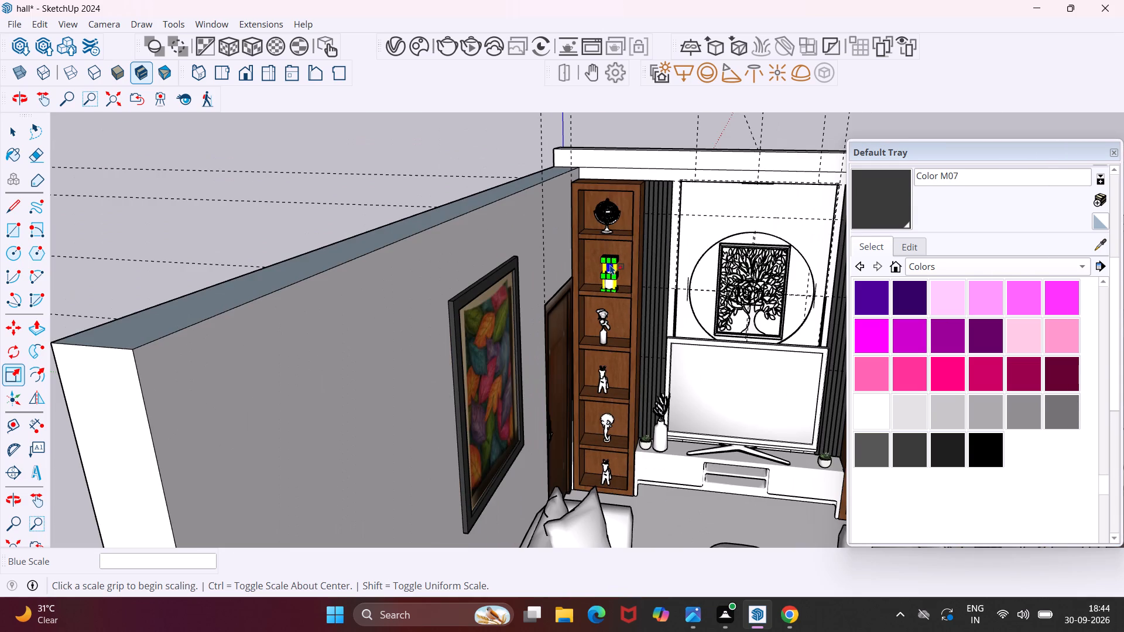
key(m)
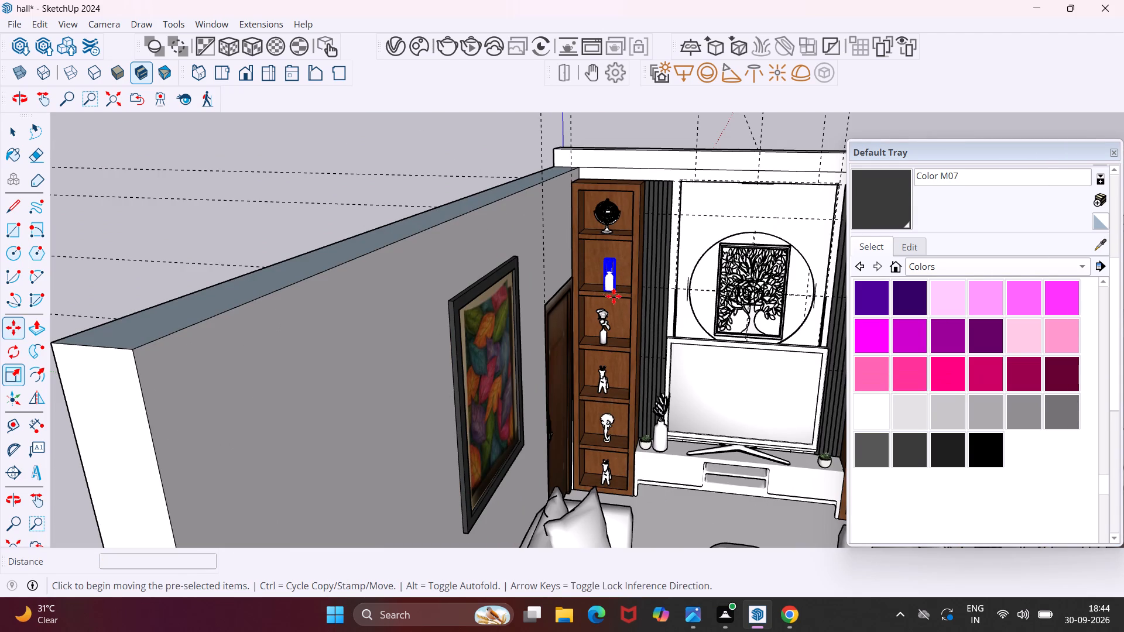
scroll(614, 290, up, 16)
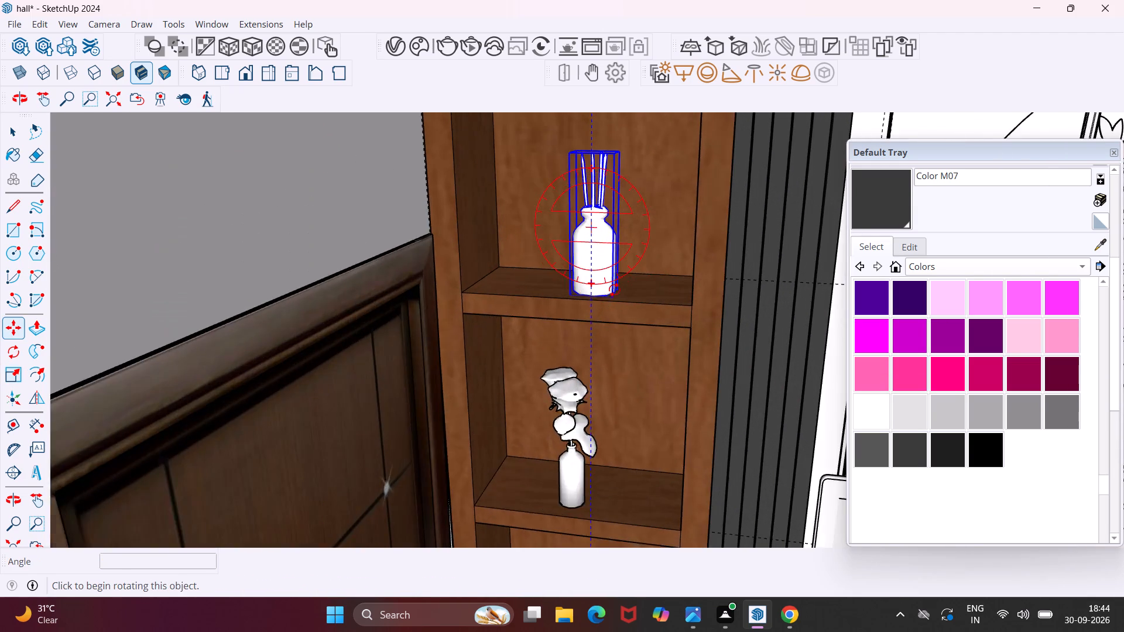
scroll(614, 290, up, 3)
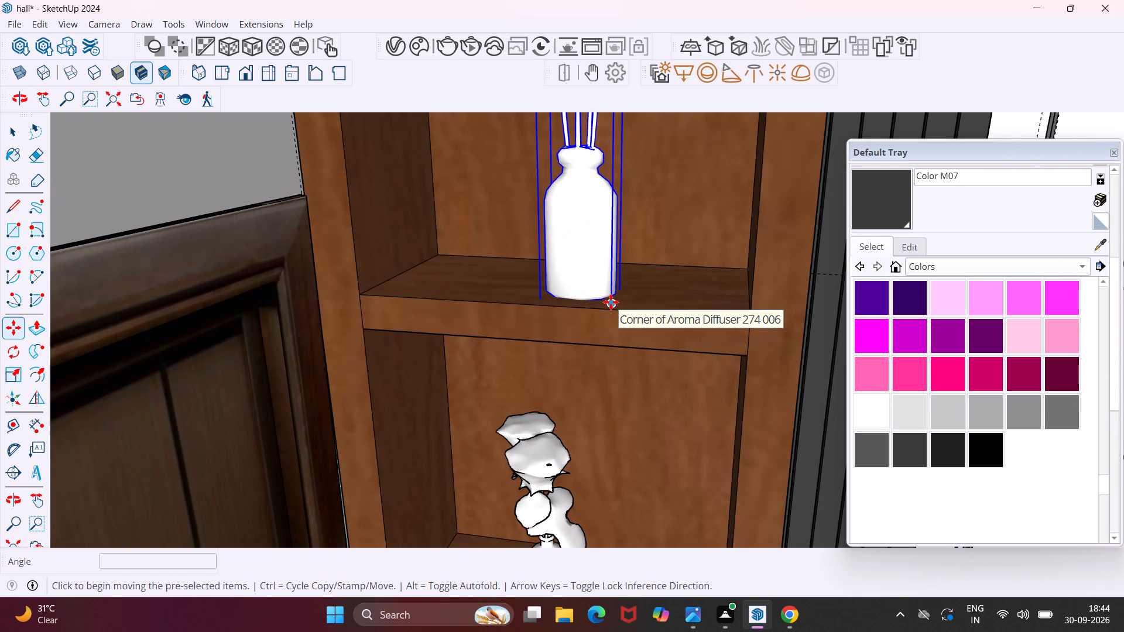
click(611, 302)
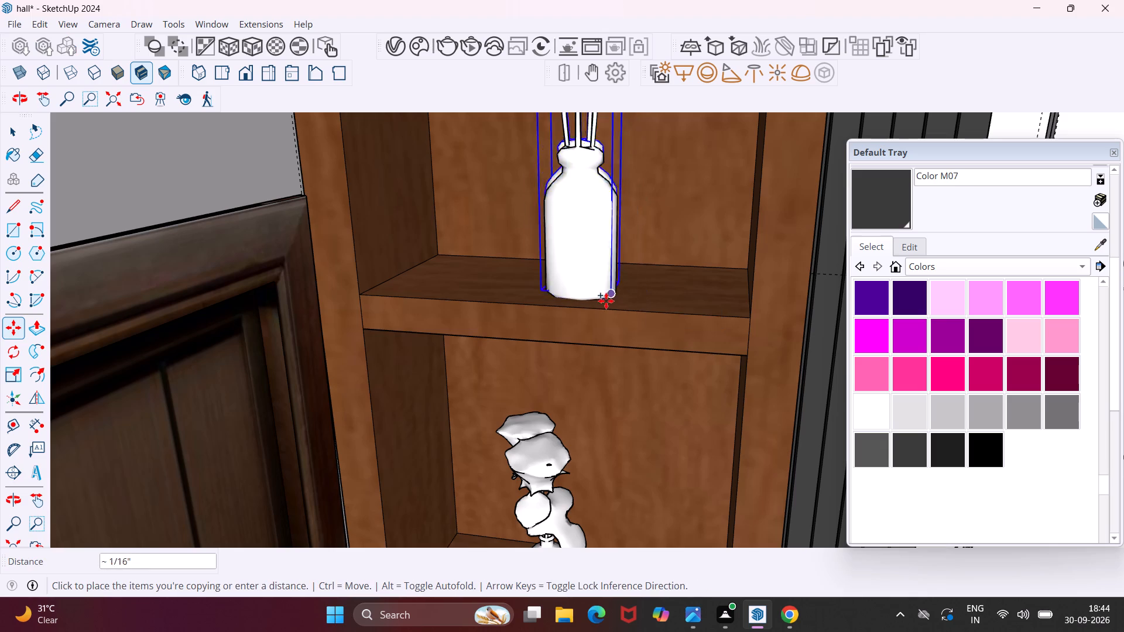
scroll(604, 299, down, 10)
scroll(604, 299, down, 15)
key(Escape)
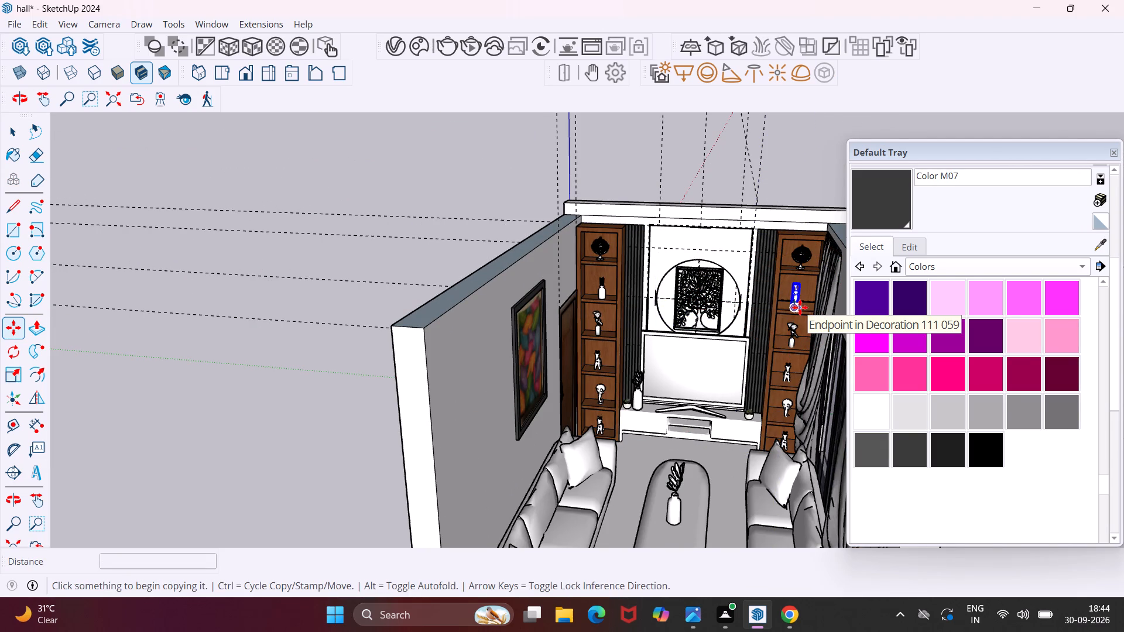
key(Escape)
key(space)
Delete the figurine from the second compartment from the top of the curtain-side shelf.
scroll(796, 294, up, 8)
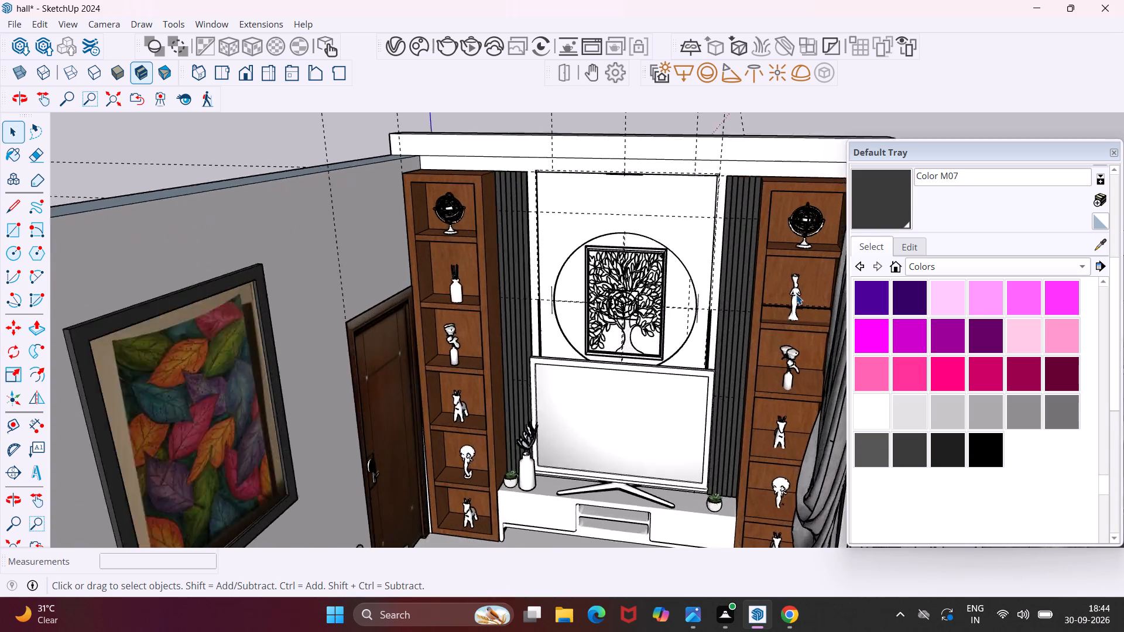
scroll(796, 294, up, 4)
click(796, 294)
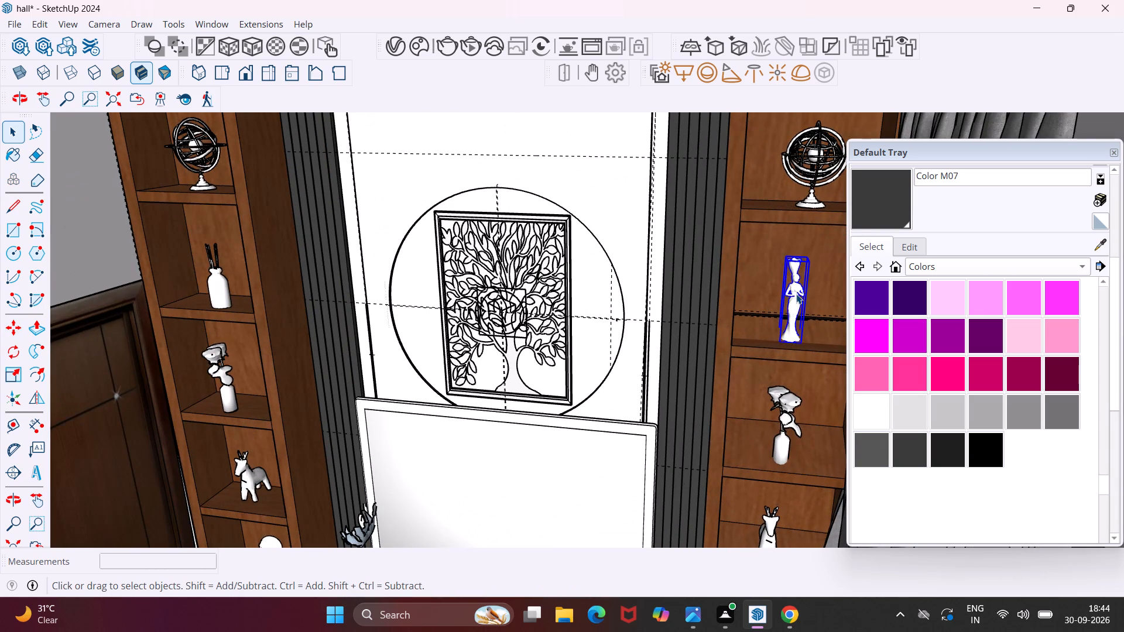
key(Delete)
Copy the door-side shelf's aroma diffuser about 8' 11/16" across onto the base of the curtain-side shelf's second compartment from the top.
click(221, 292)
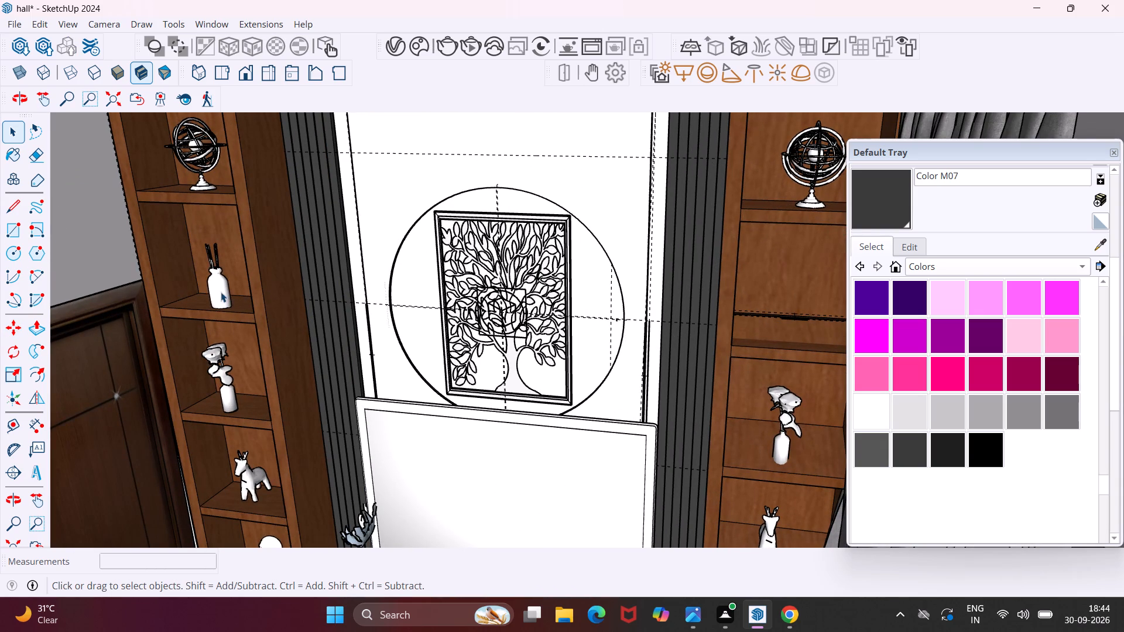
key(m)
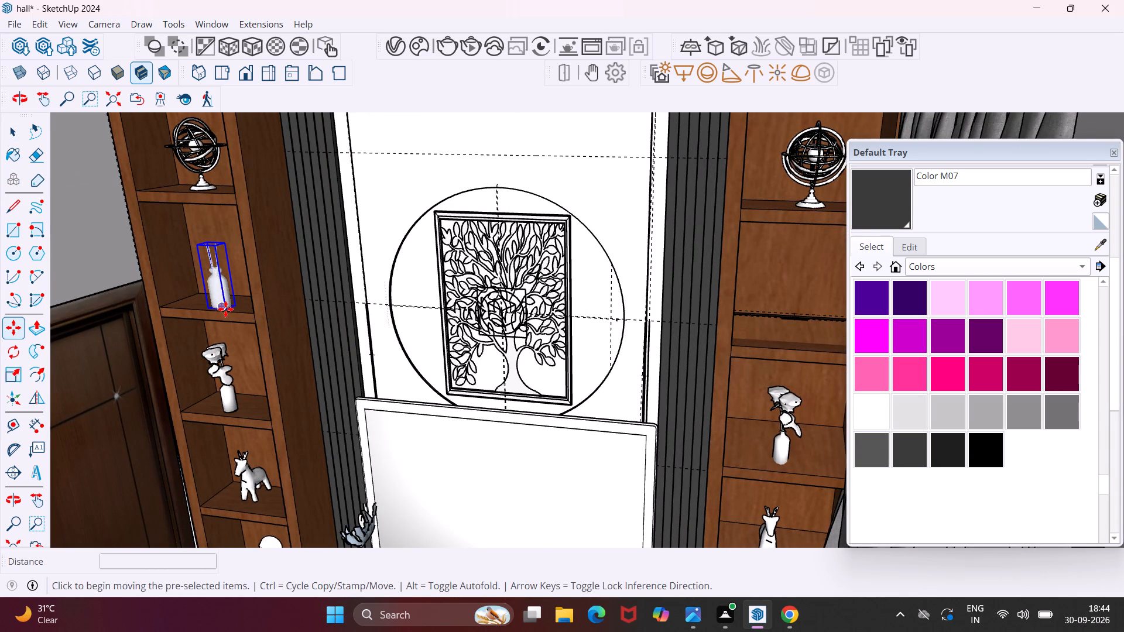
scroll(227, 310, up, 10)
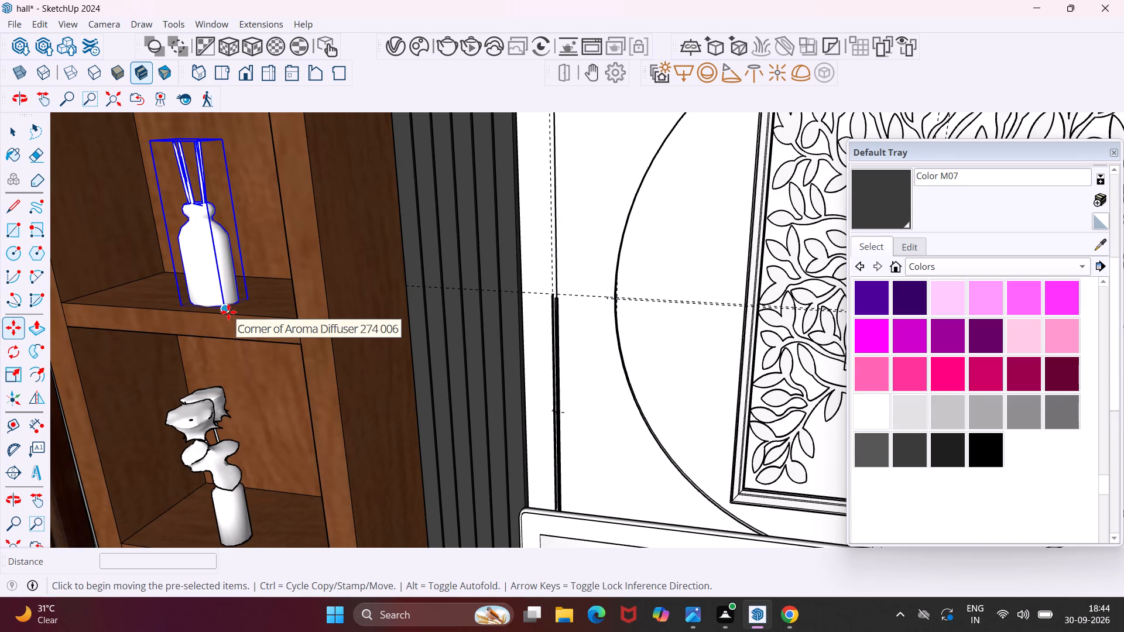
click(228, 312)
scroll(239, 310, down, 6)
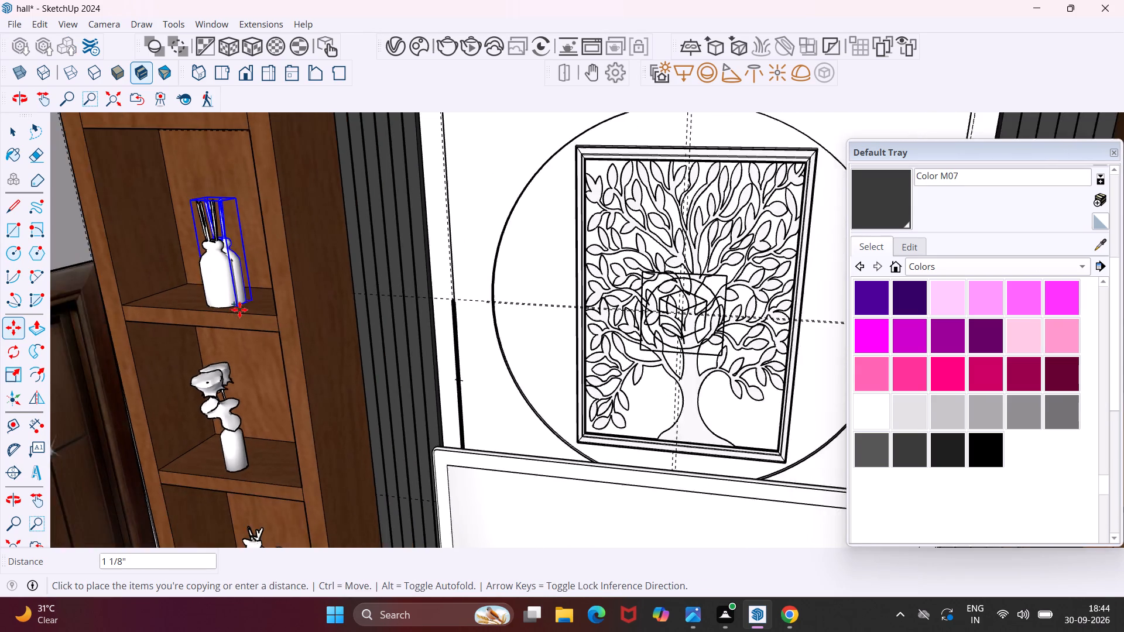
scroll(239, 310, down, 10)
middle_drag(241, 308, 310, 321)
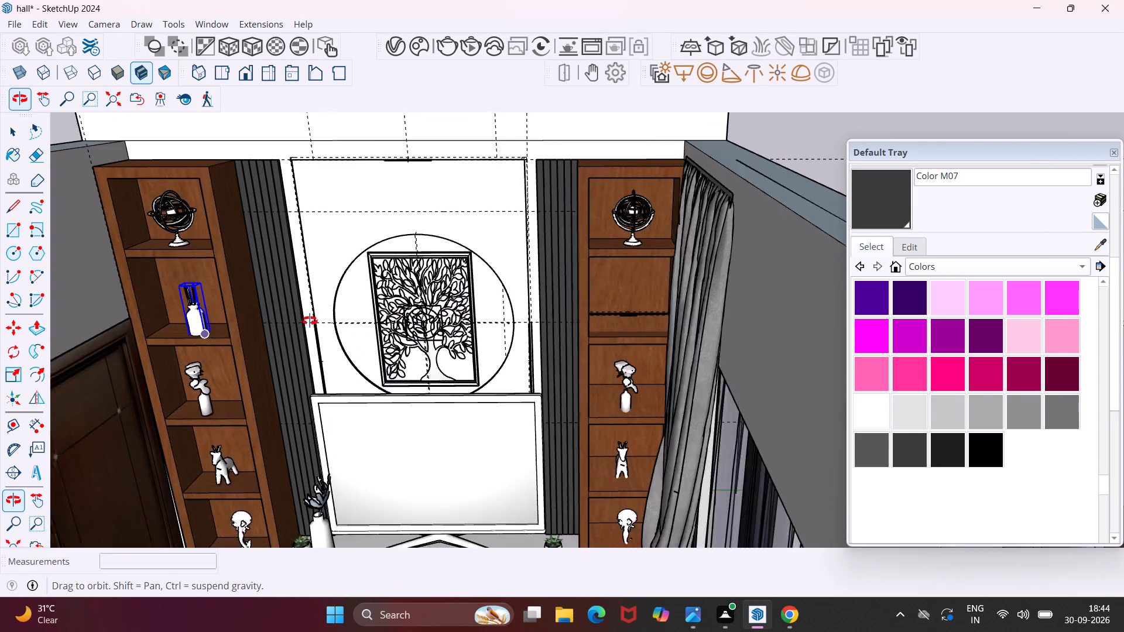
middle_drag(310, 321, 331, 326)
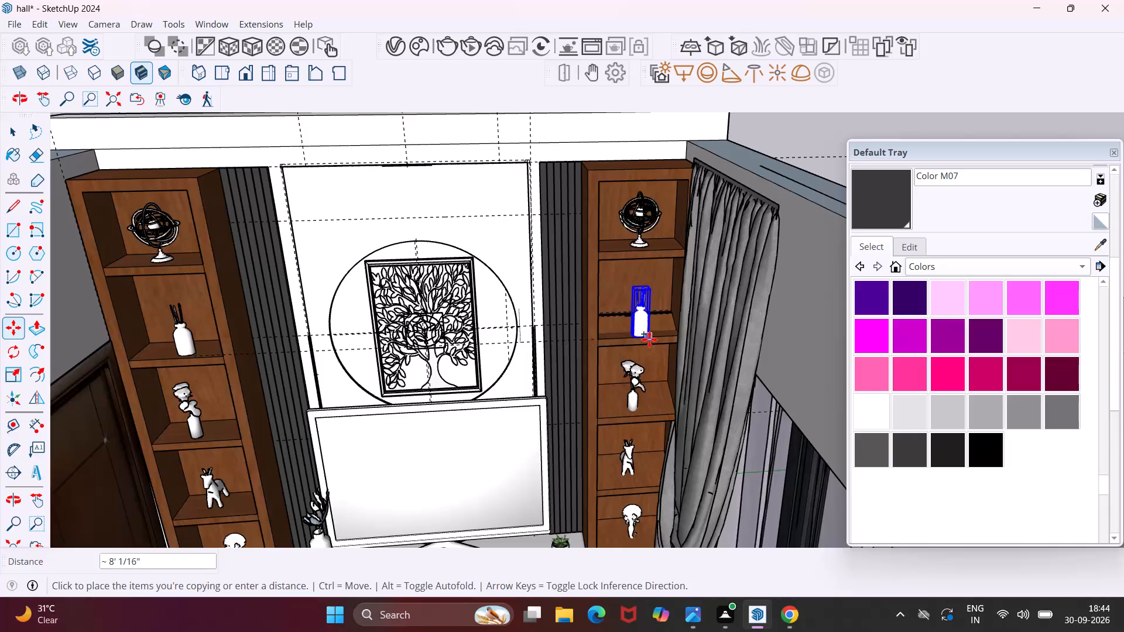
scroll(649, 339, up, 3)
scroll(649, 339, up, 18)
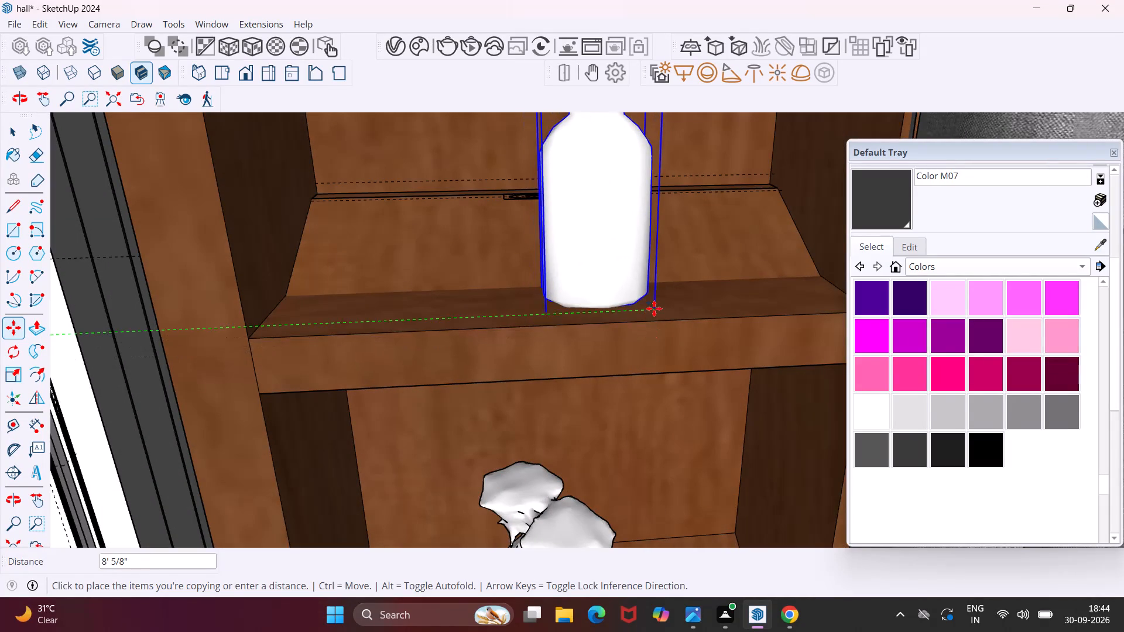
scroll(654, 308, up, 5)
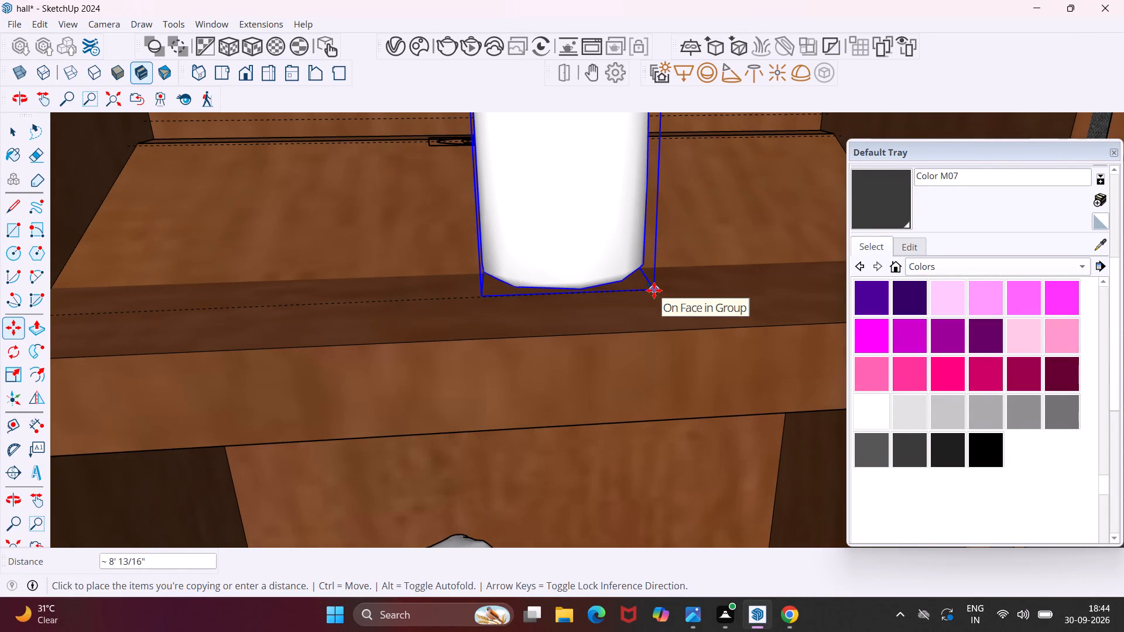
middle_drag(654, 290, 746, 338)
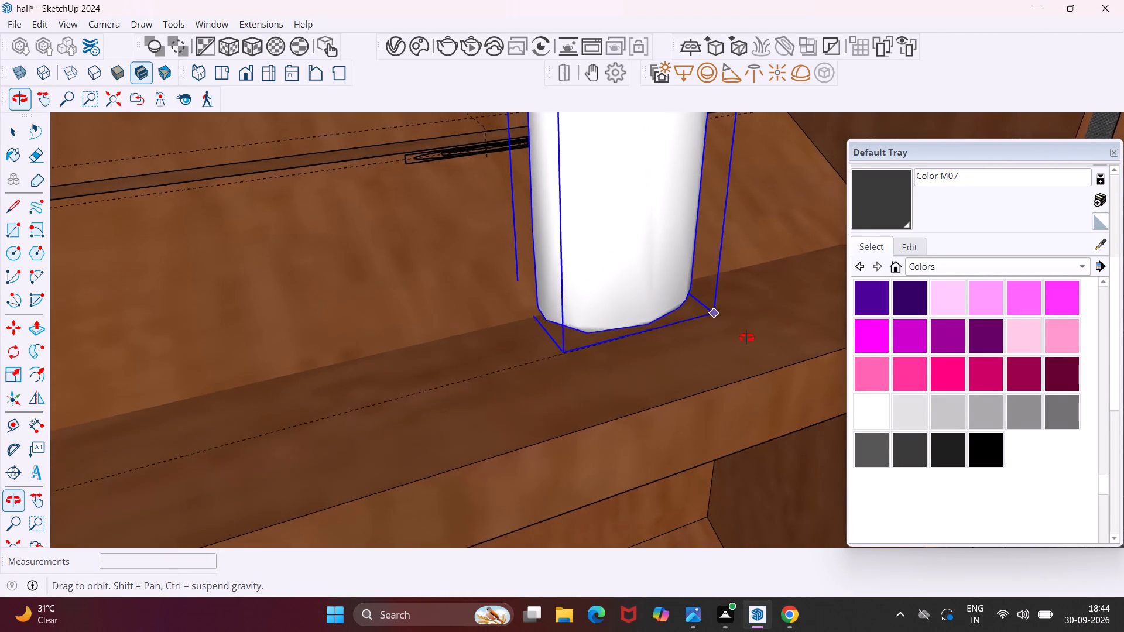
middle_drag(746, 338, 640, 384)
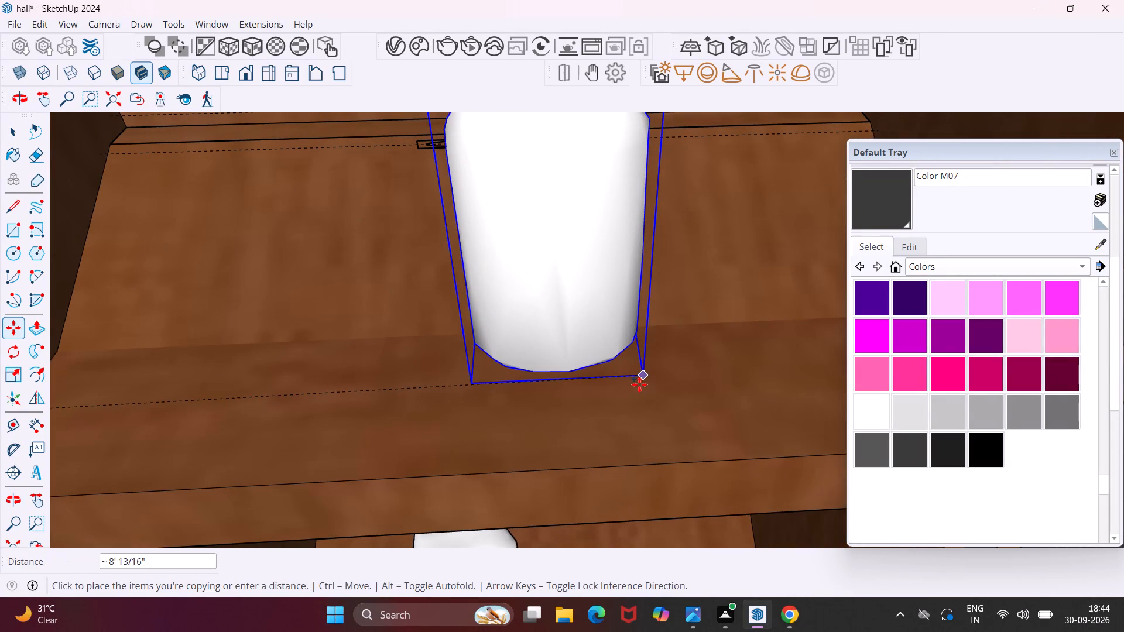
click(639, 390)
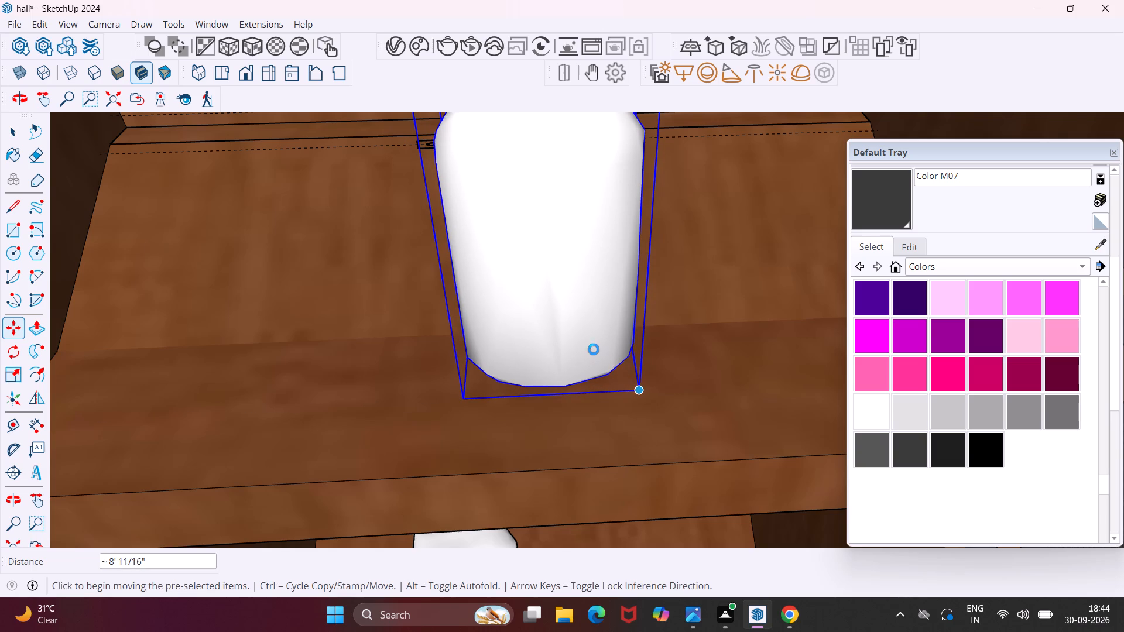
scroll(594, 349, down, 4)
middle_drag(587, 342, 565, 281)
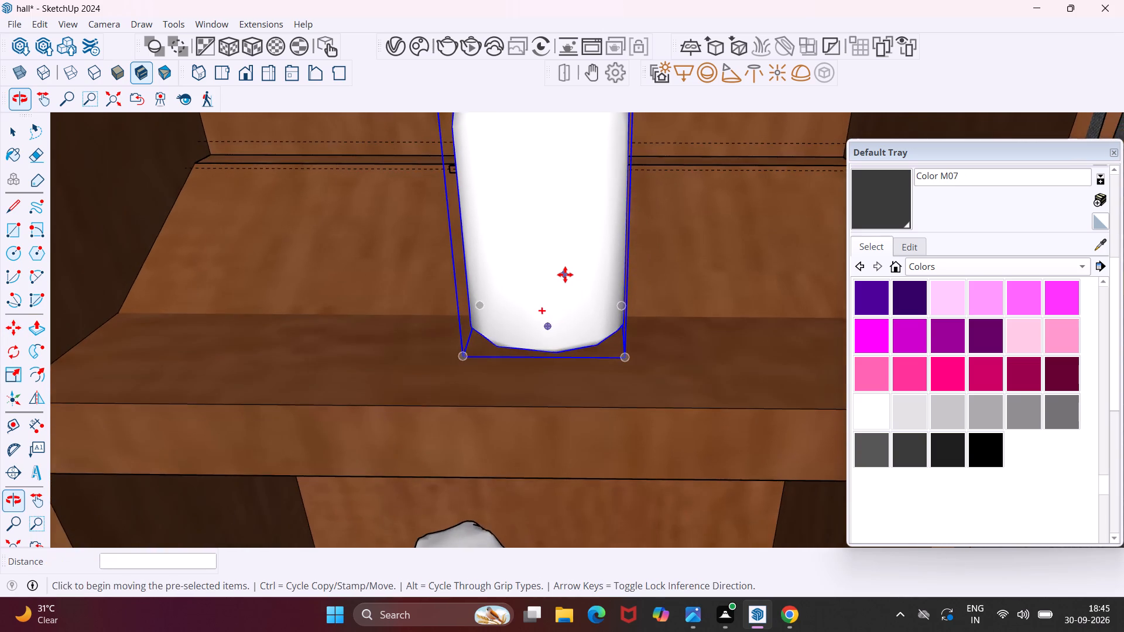
scroll(565, 274, down, 17)
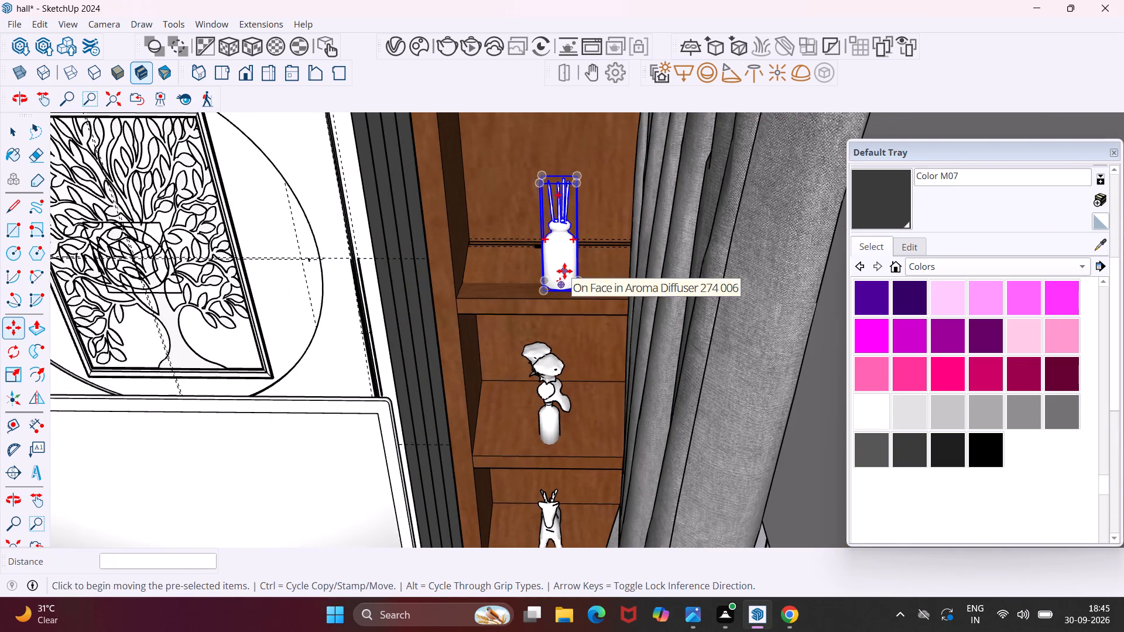
middle_drag(564, 269, 583, 207)
key(Escape)
key(space)
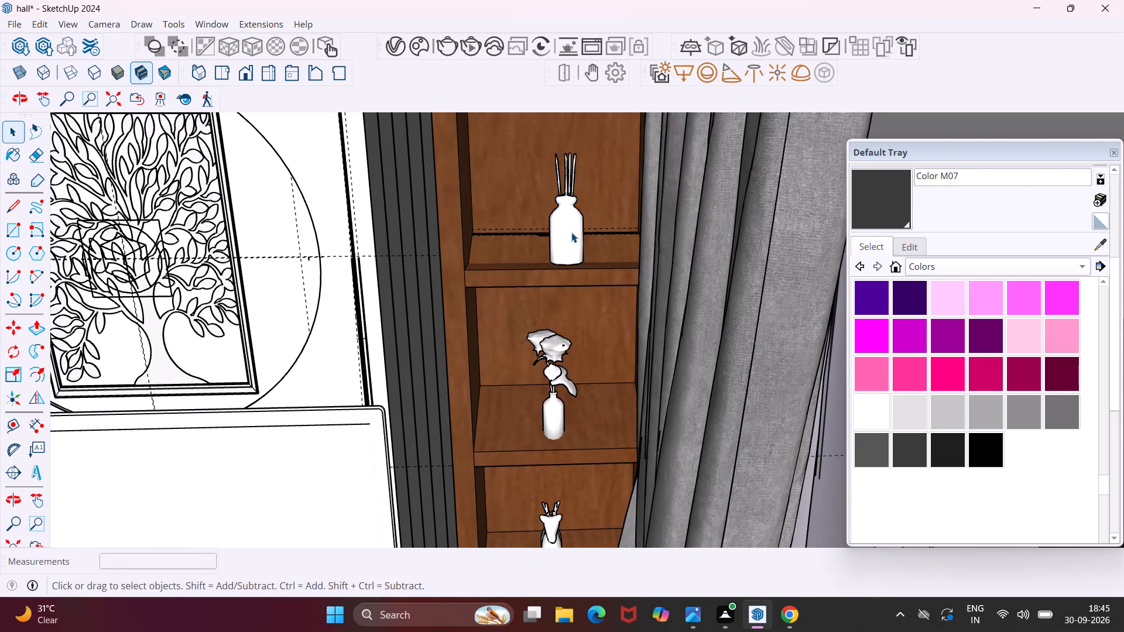
Examine the whole furnished hall, including both shelves, the sofas and the table, from the open side.
scroll(564, 233, down, 5)
middle_drag(564, 233, 599, 194)
scroll(573, 210, down, 12)
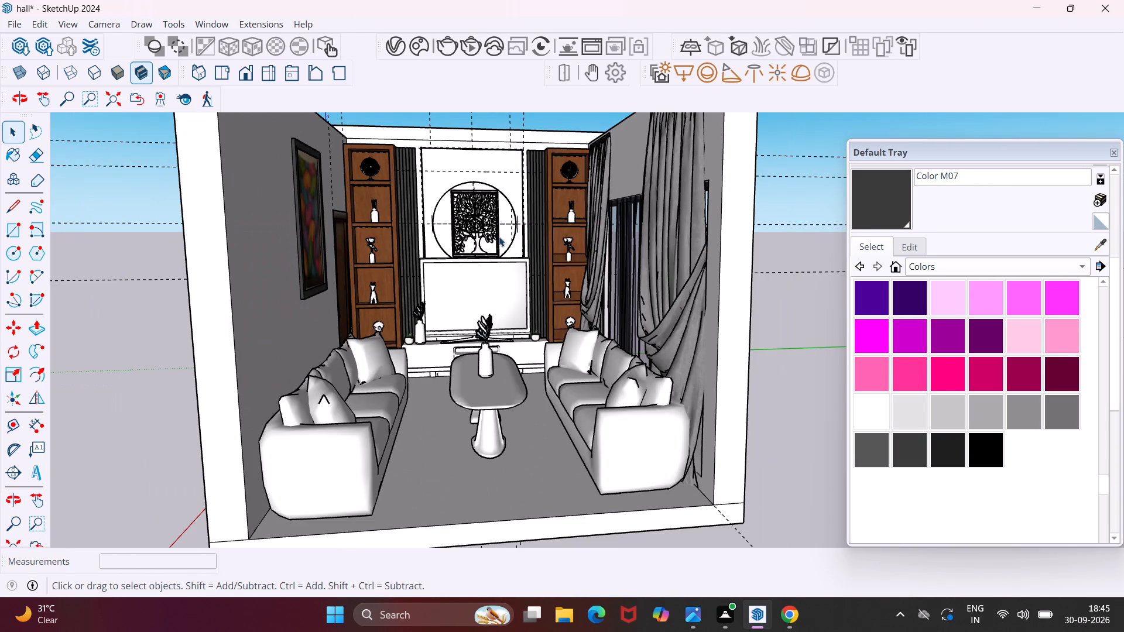
middle_drag(499, 236, 472, 294)
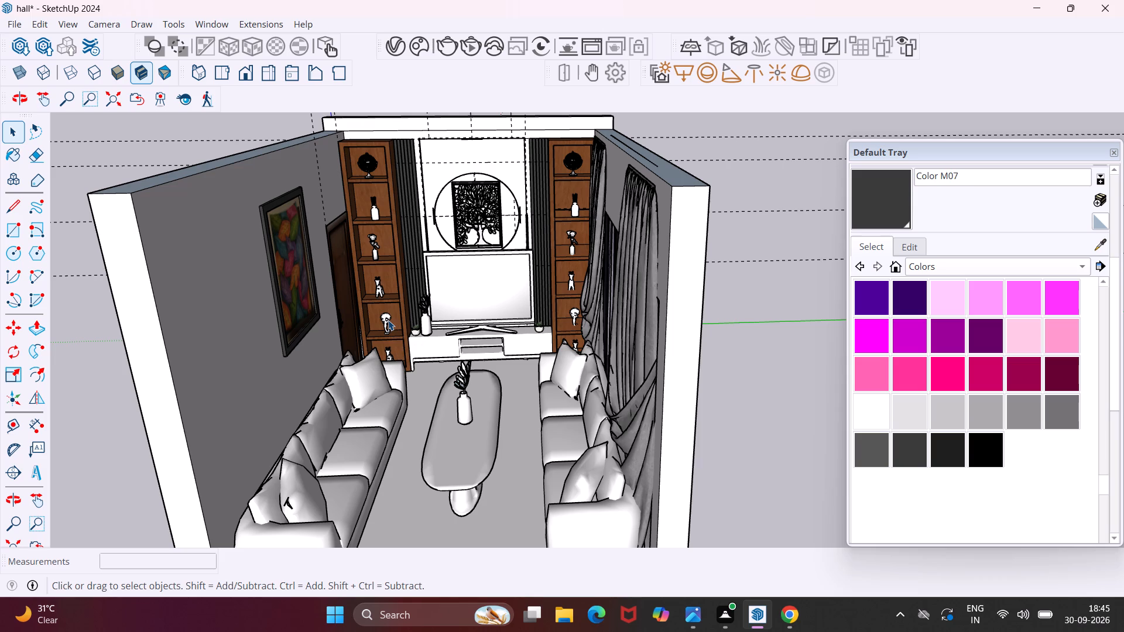
scroll(450, 434, down, 4)
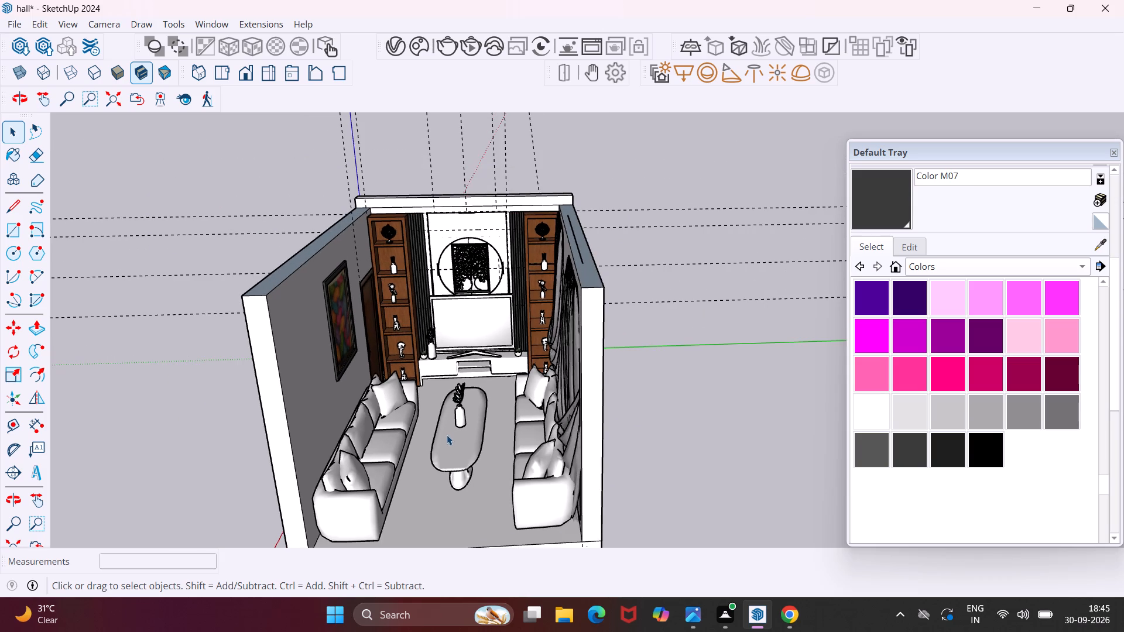
middle_drag(446, 435, 430, 394)
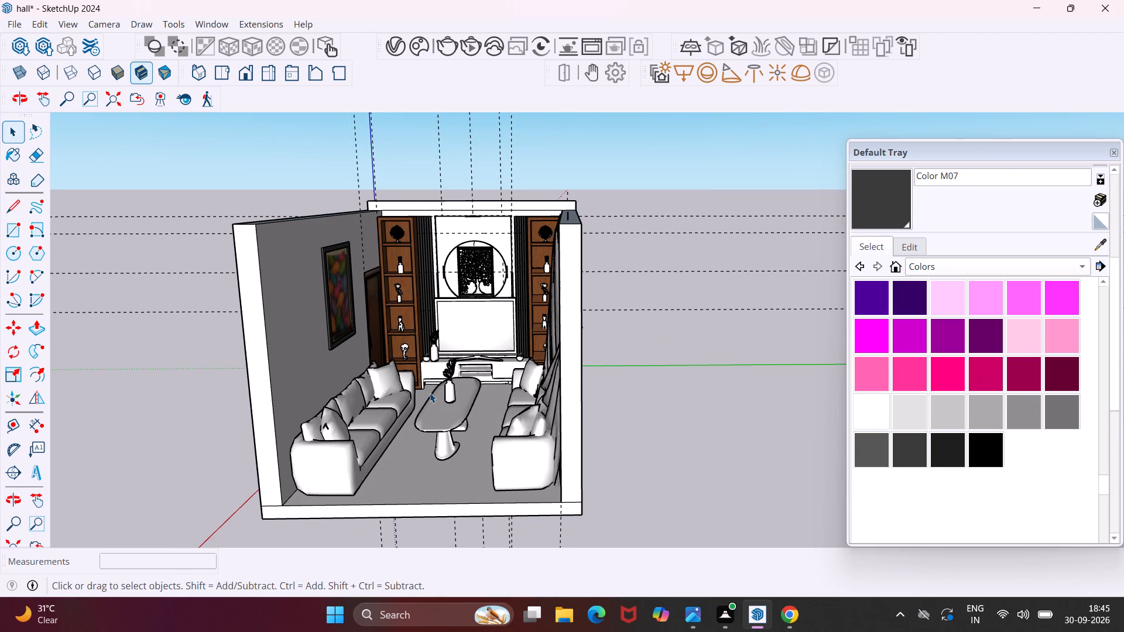
Delete all guides from the hall model.
click(35, 21)
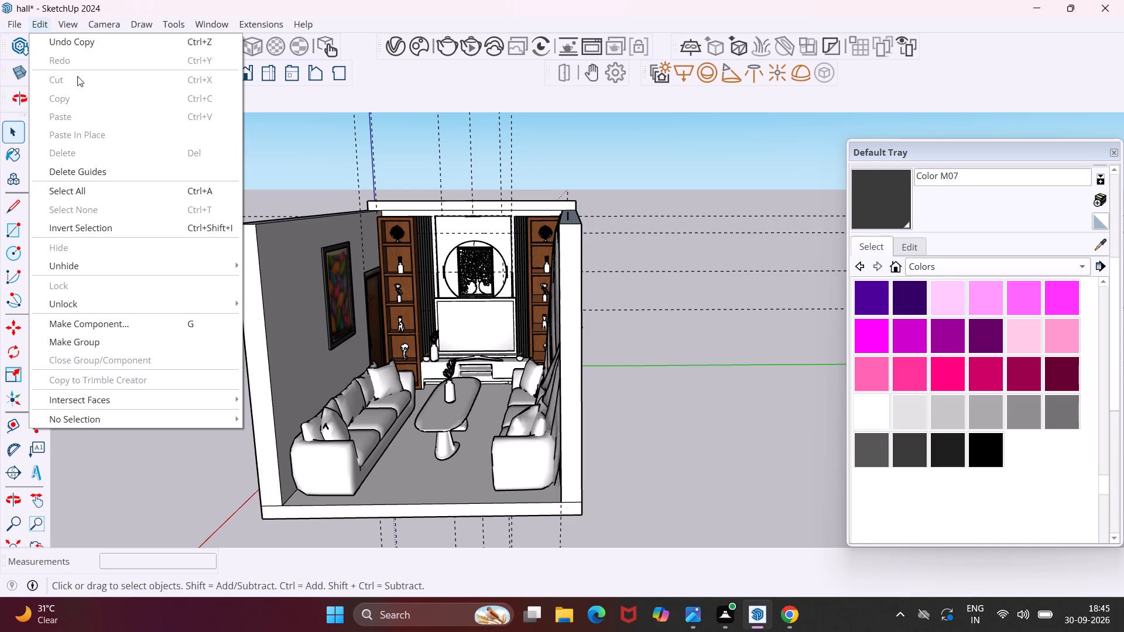
click(109, 176)
middle_drag(363, 293, 403, 318)
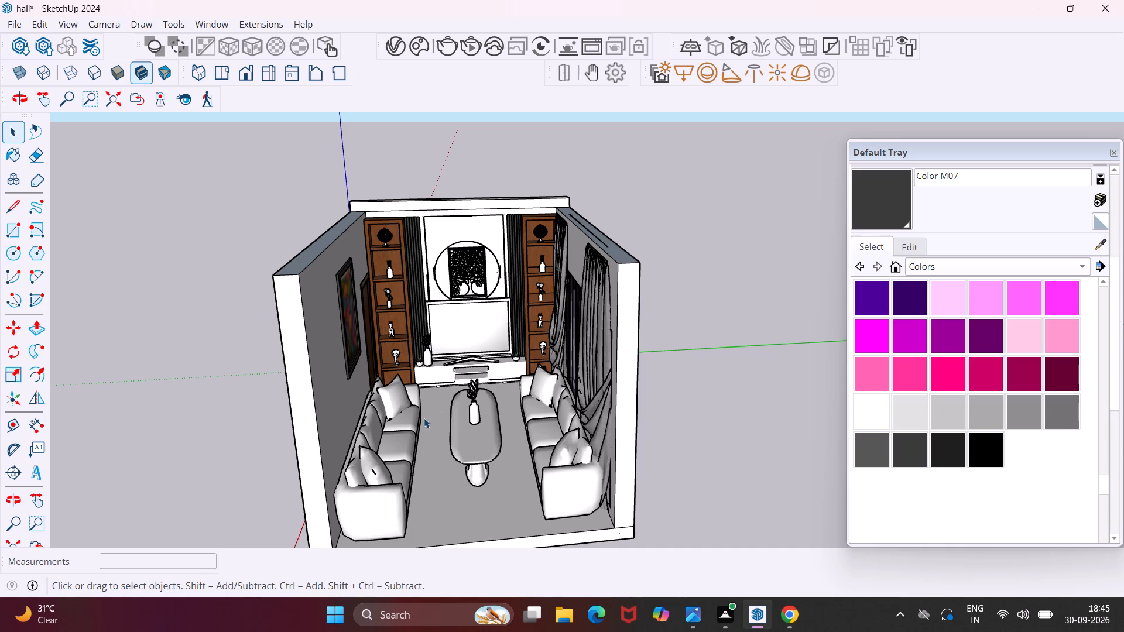
Search the 3D Warehouse for cloth models, replacing the previous search text.
click(215, 23)
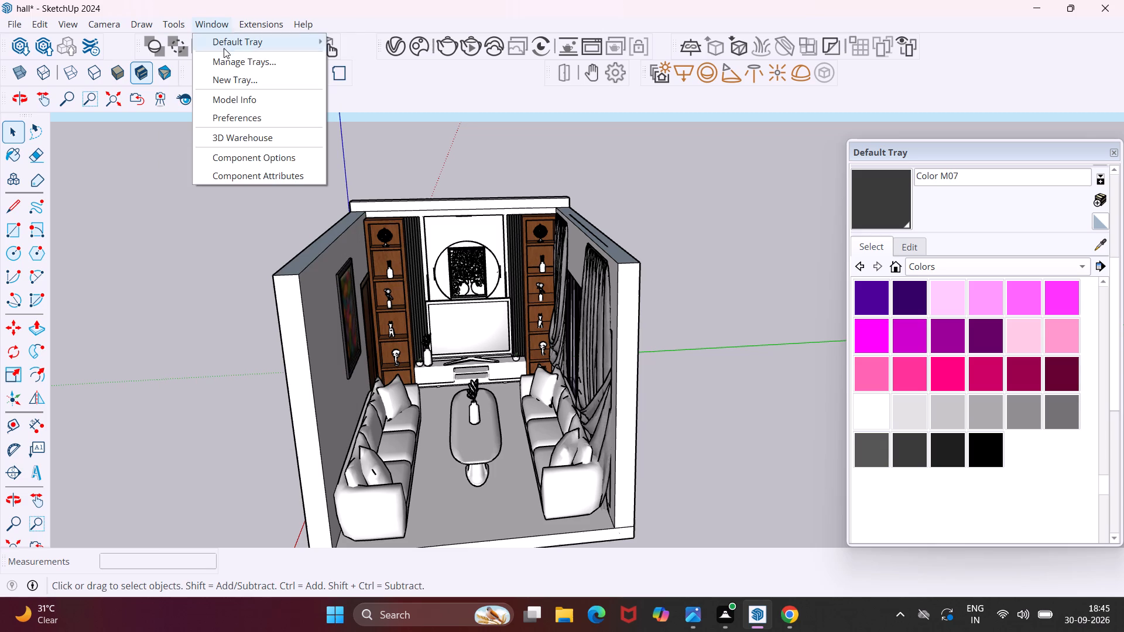
click(246, 129)
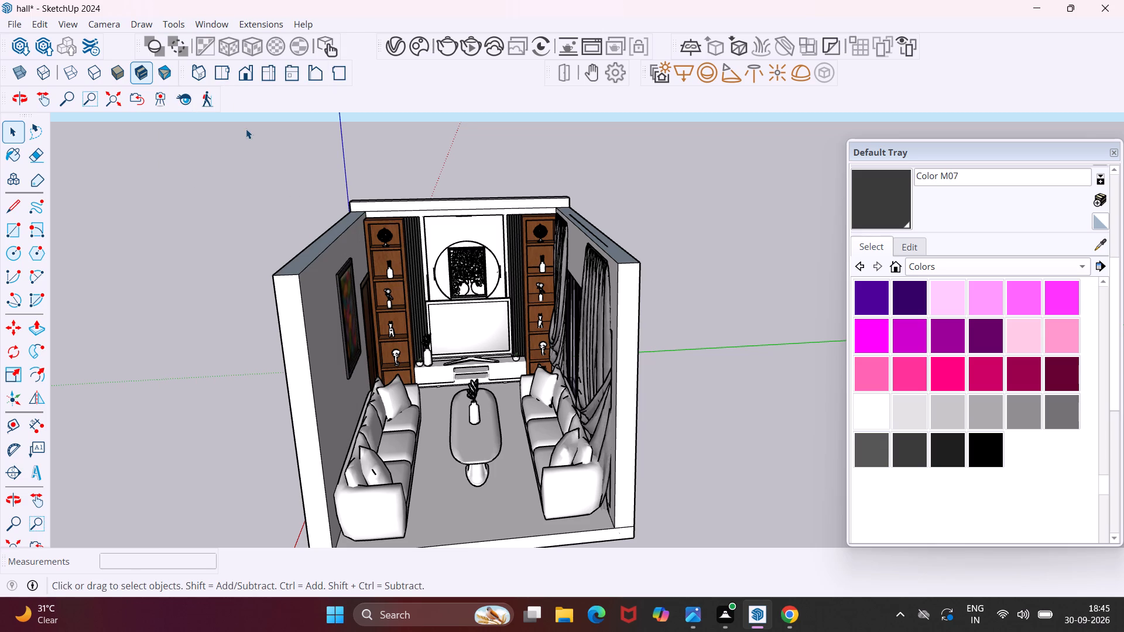
scroll(249, 215, down, 5)
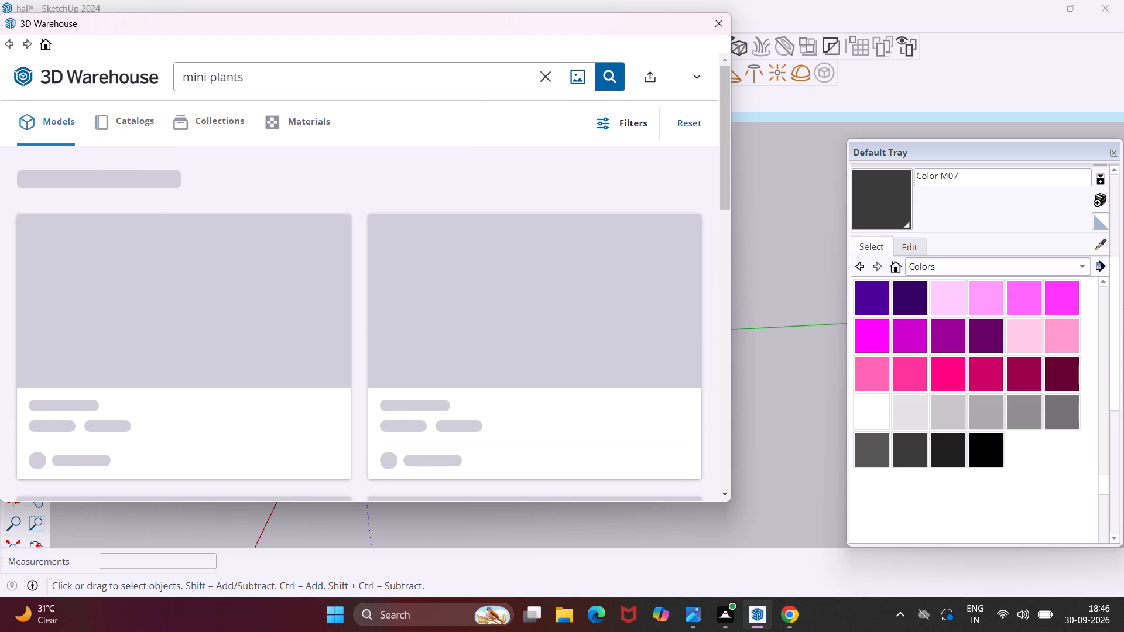
click(305, 81)
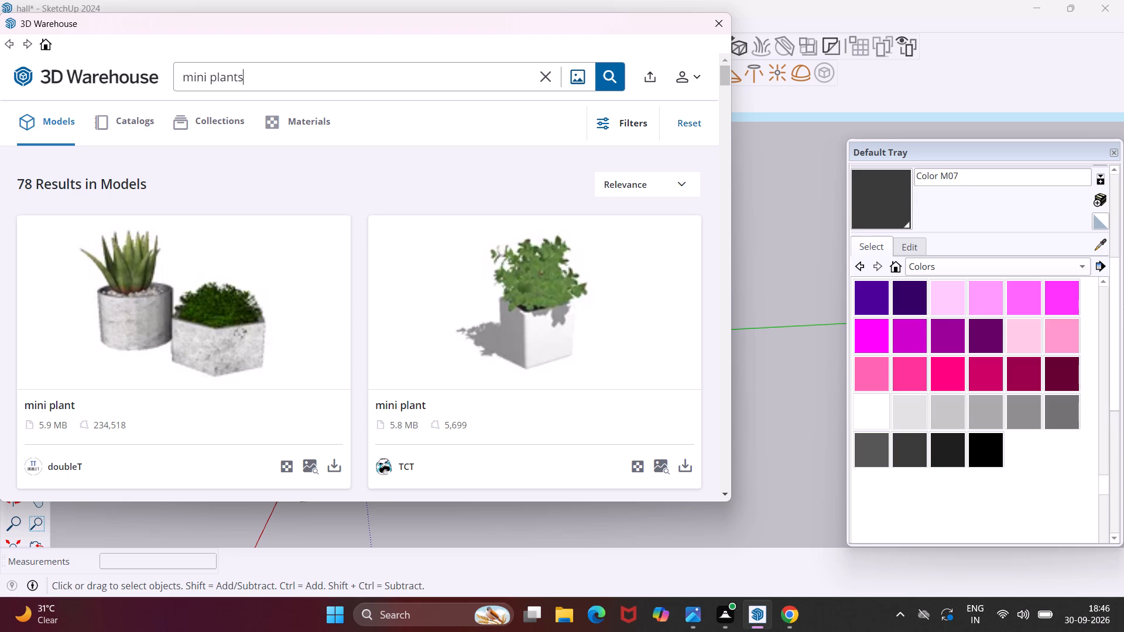
click(273, 79)
key(BackSpace)
key(BackSpace)
key(BackSpace)
key(BackSpace)
key(BackSpace)
key(BackSpace)
key(BackSpace)
key(BackSpace)
key(BackSpace)
key(BackSpace)
key(BackSpace)
key(BackSpace)
key(BackSpace)
key(BackSpace)
key(BackSpace)
key(BackSpace)
key(BackSpace)
key(BackSpace)
key(BackSpace)
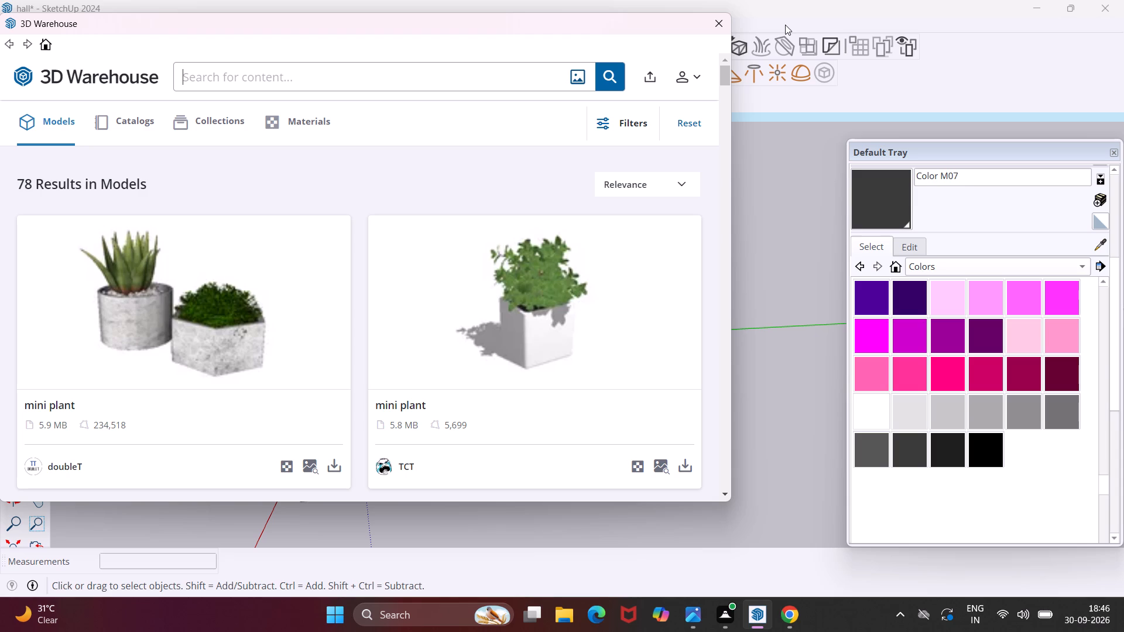
key(c)
text(loth)
key(Return)
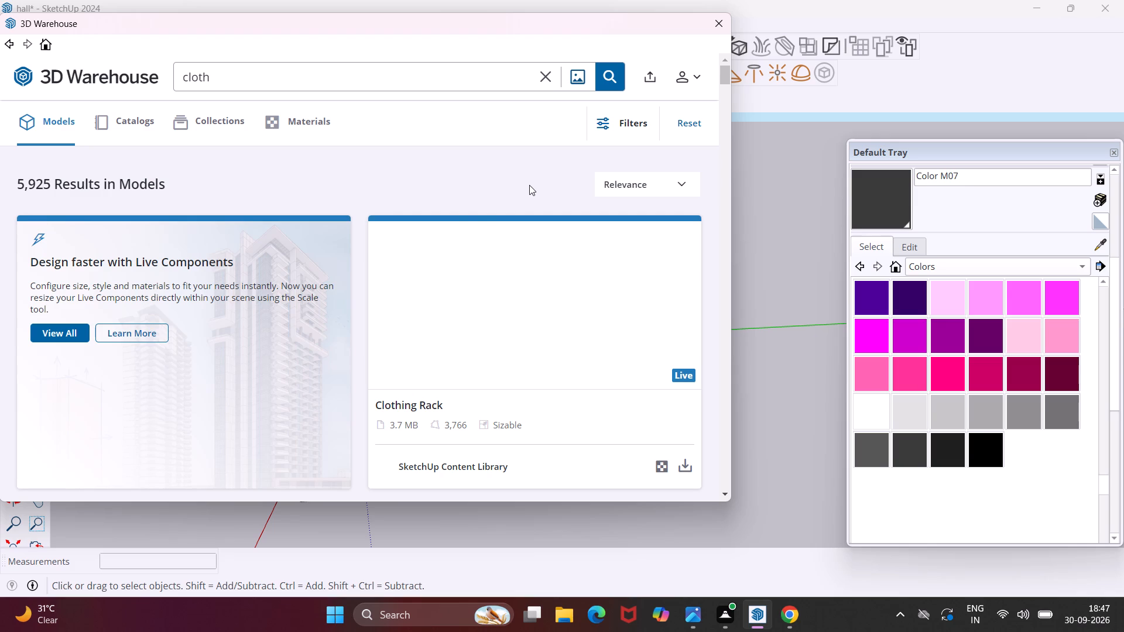
Look through the 3D Warehouse cloth models for a suitable one and close the library.
scroll(377, 249, down, 5)
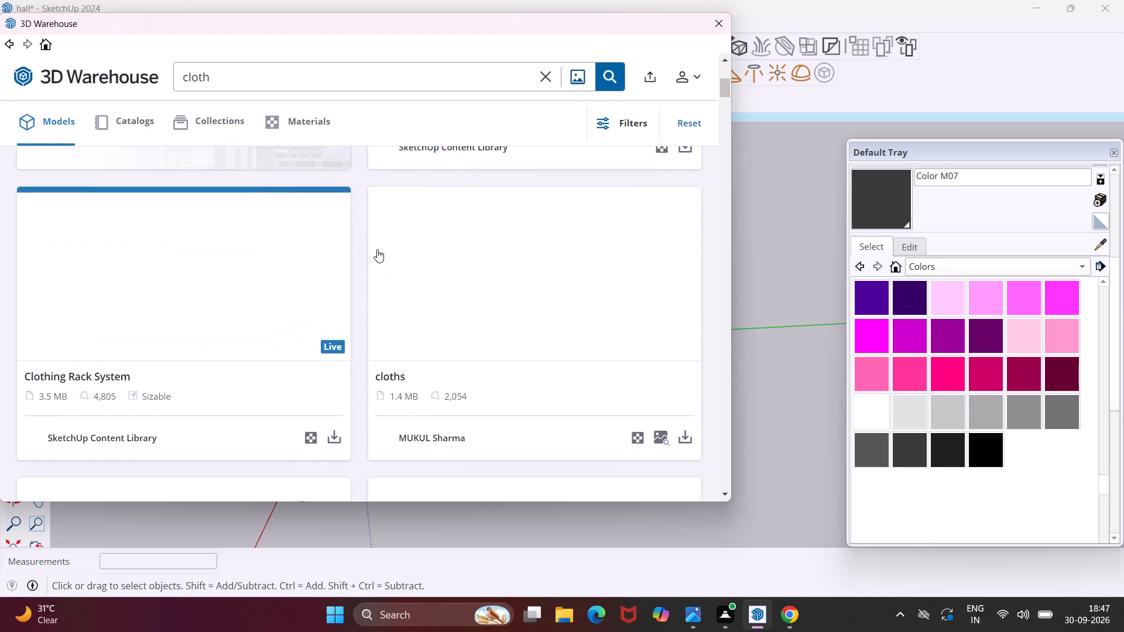
scroll(377, 249, down, 1)
scroll(377, 249, up, 6)
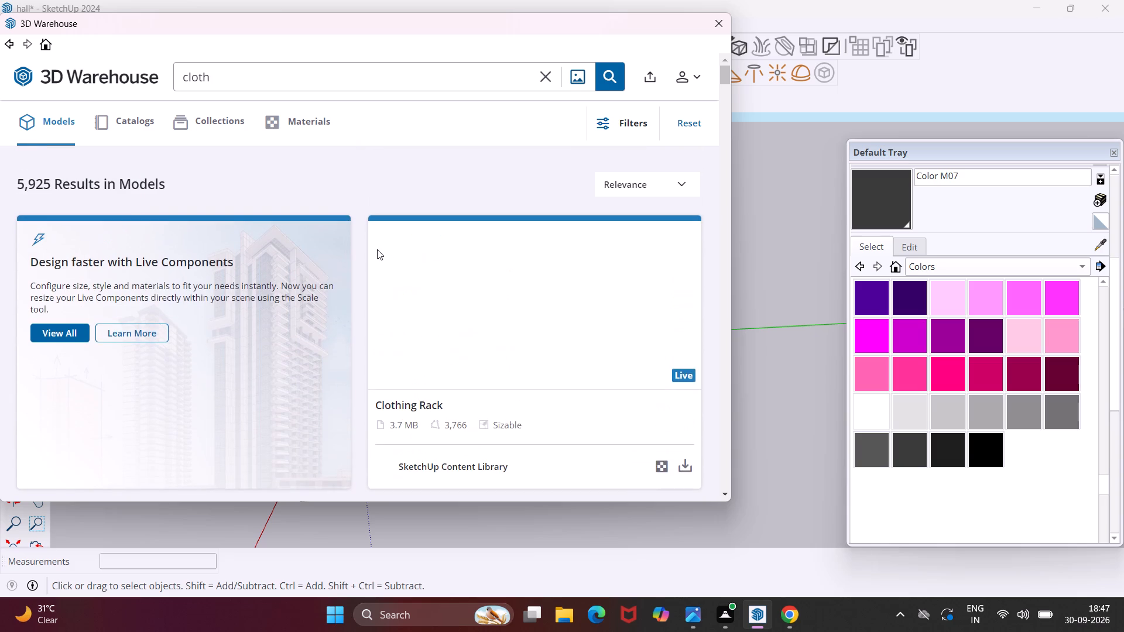
scroll(377, 249, down, 10)
scroll(377, 249, up, 11)
scroll(377, 249, down, 8)
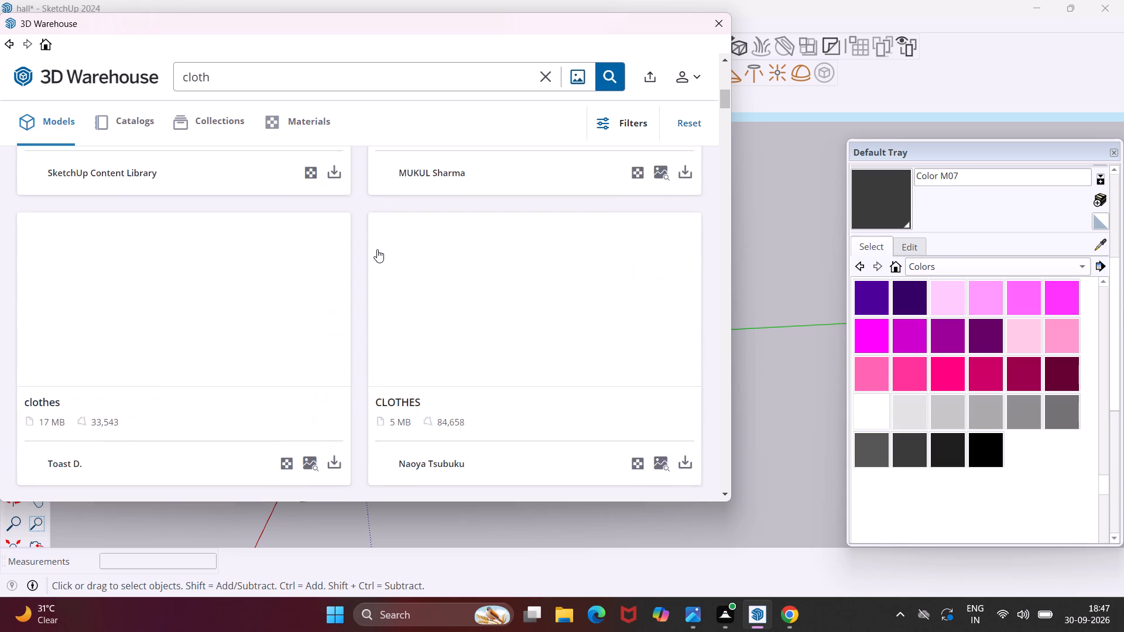
scroll(377, 249, down, 14)
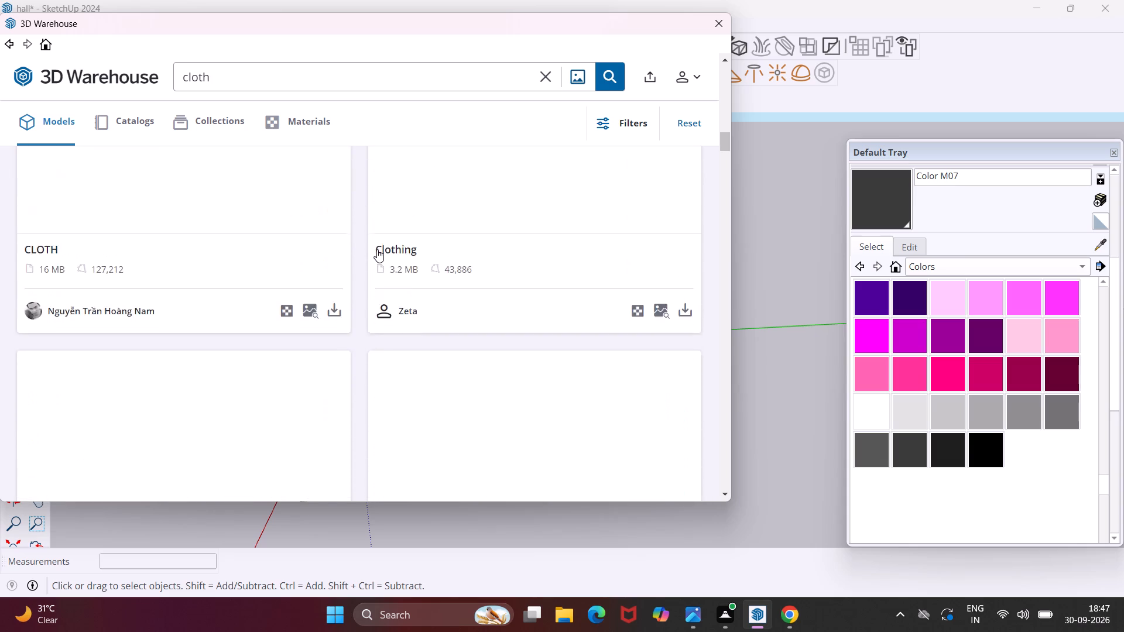
scroll(377, 249, down, 9)
scroll(348, 254, up, 14)
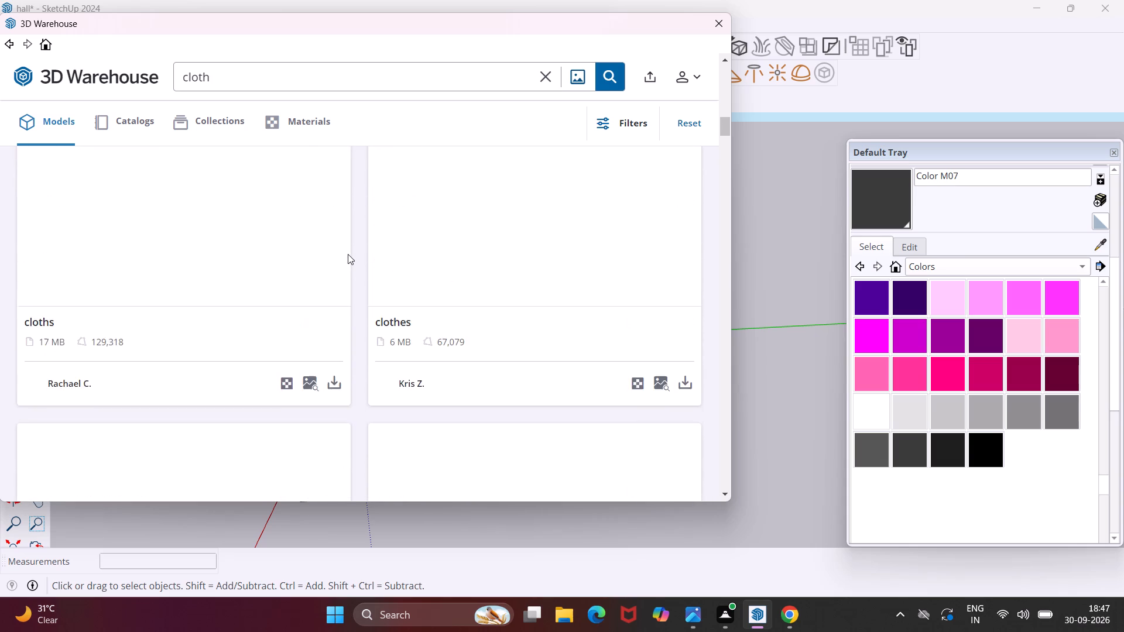
scroll(348, 254, up, 16)
scroll(342, 254, up, 5)
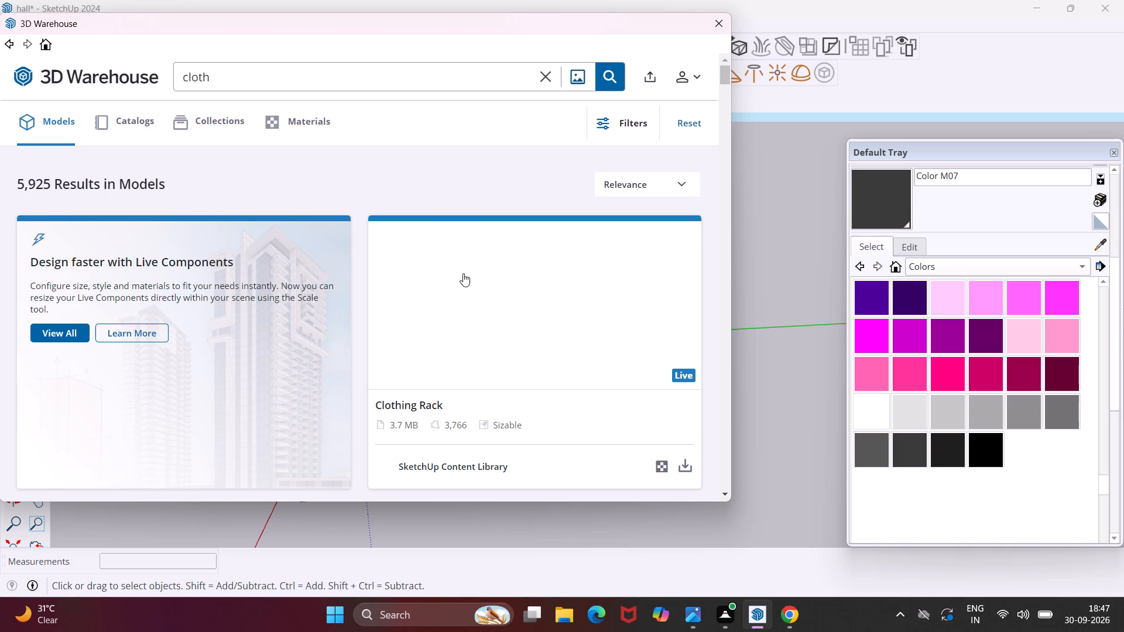
scroll(470, 277, down, 5)
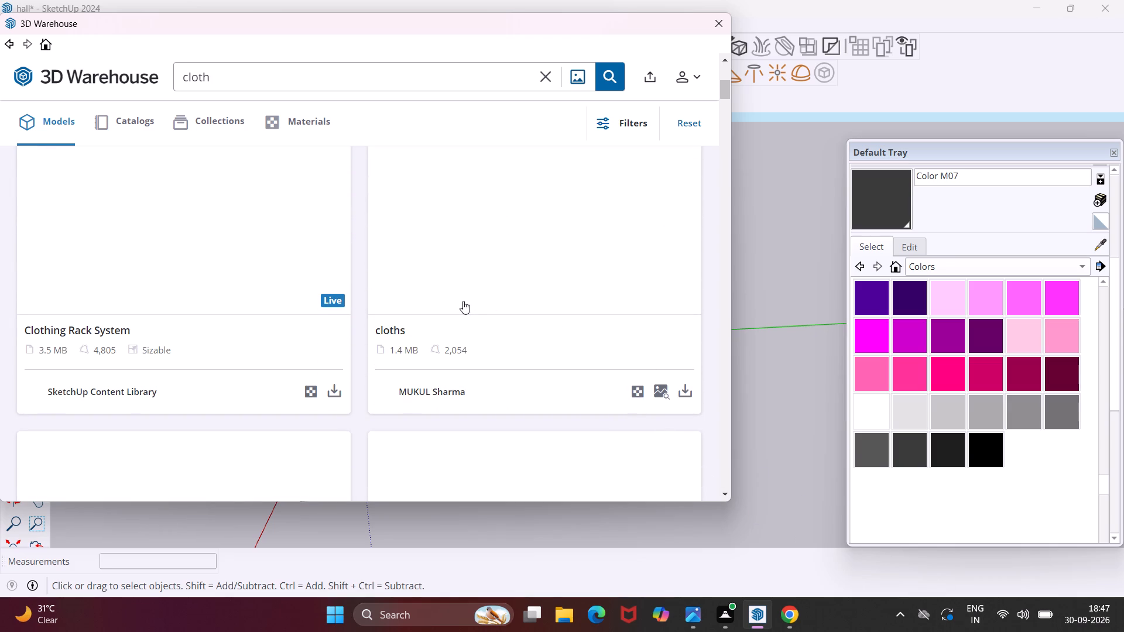
scroll(463, 301, down, 4)
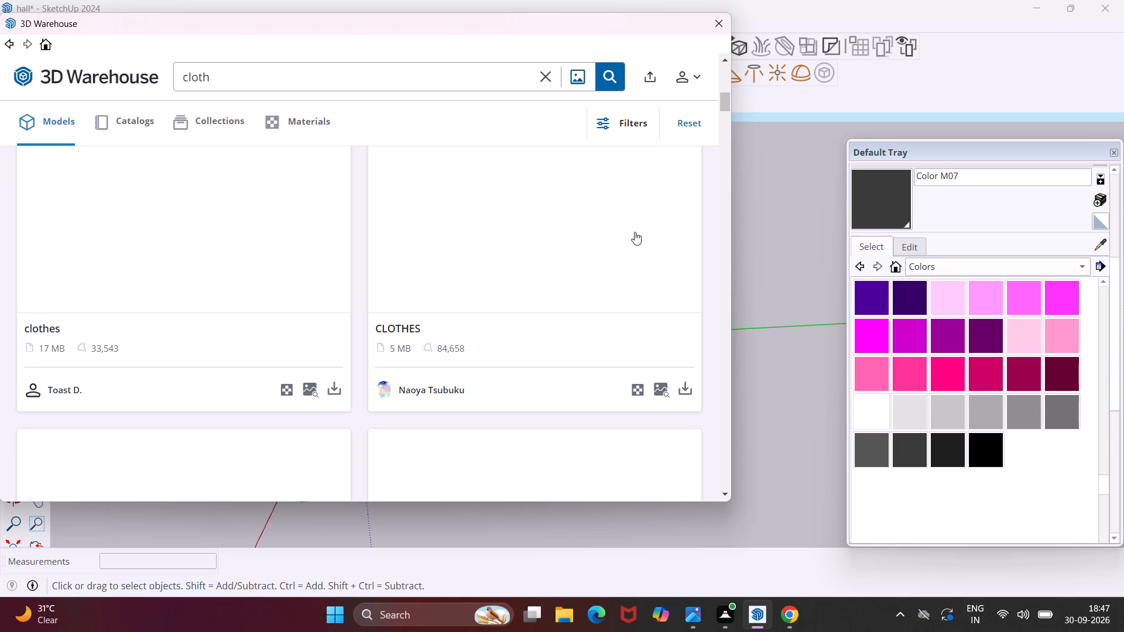
scroll(551, 277, up, 5)
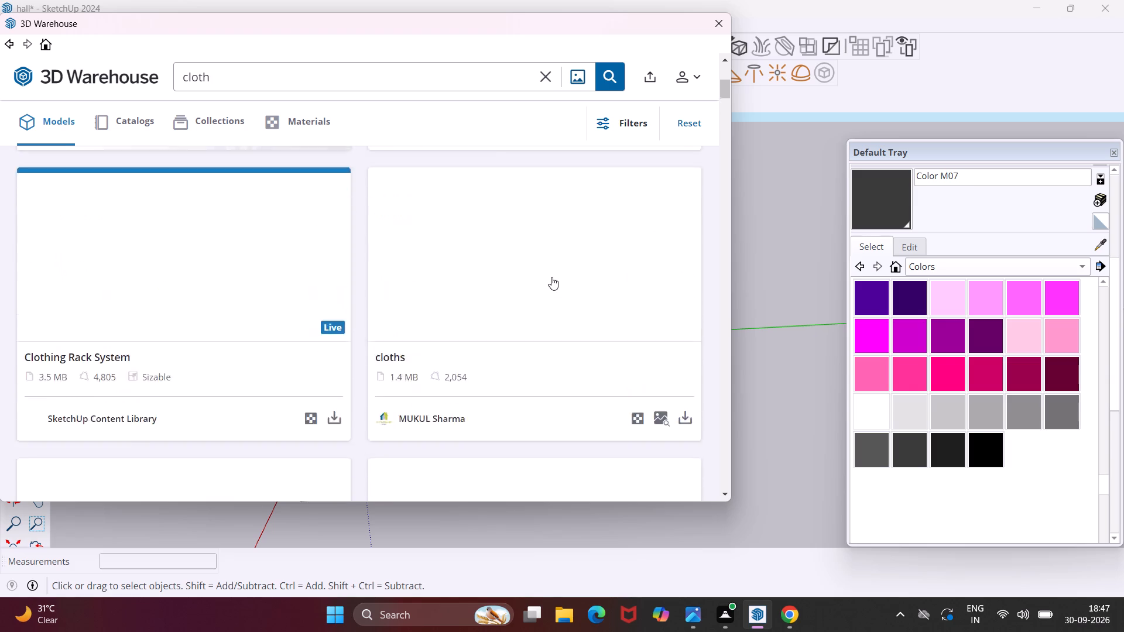
scroll(551, 277, up, 2)
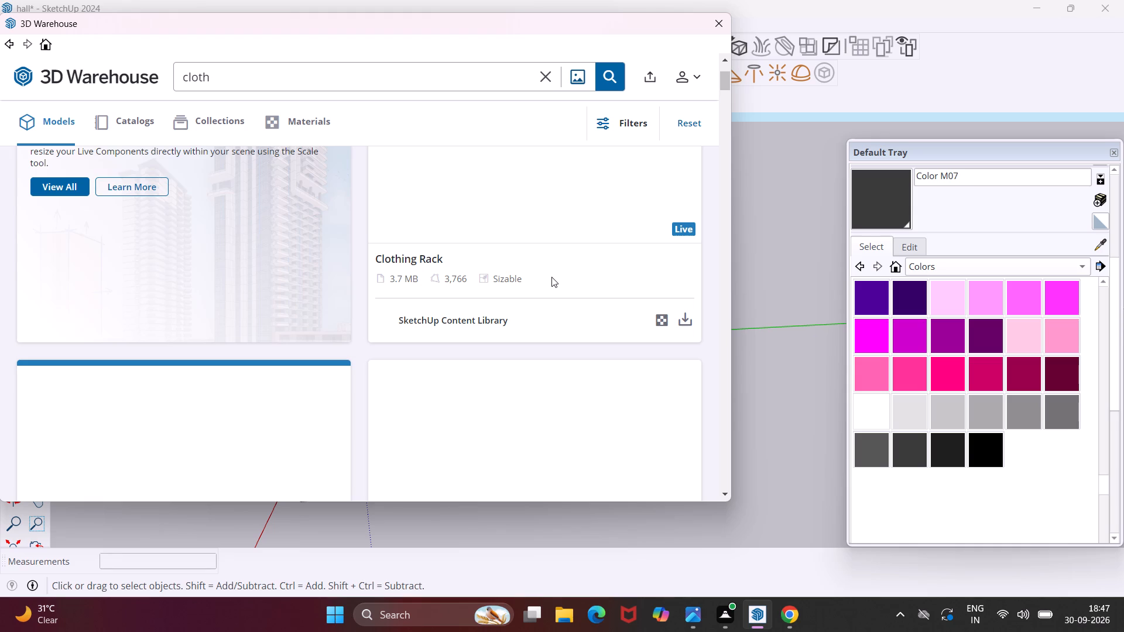
scroll(530, 238, up, 4)
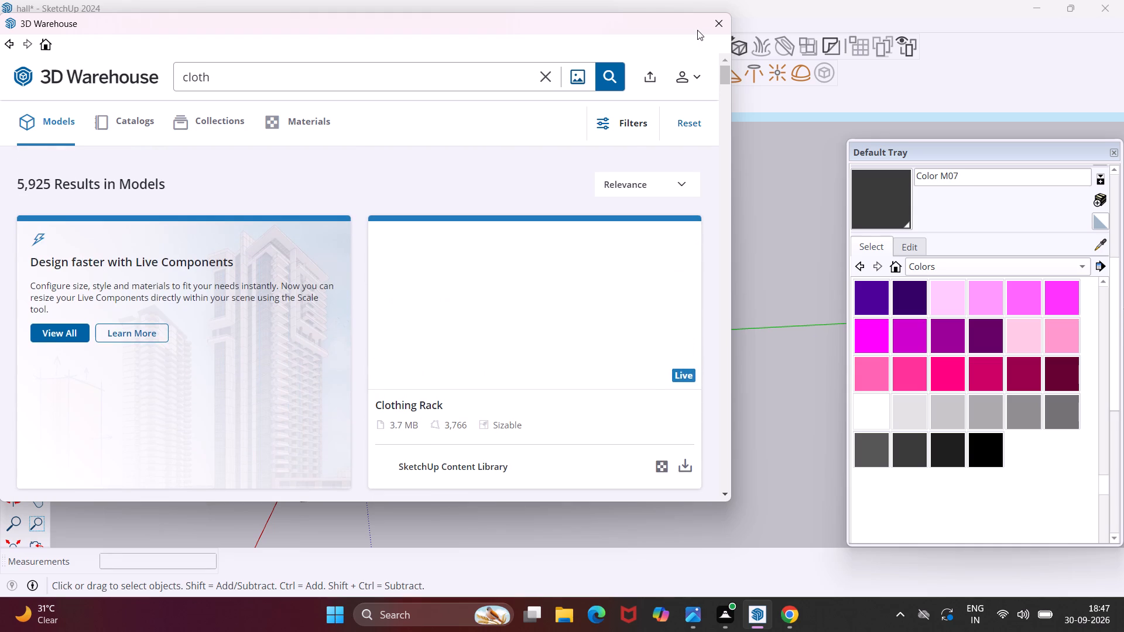
click(710, 23)
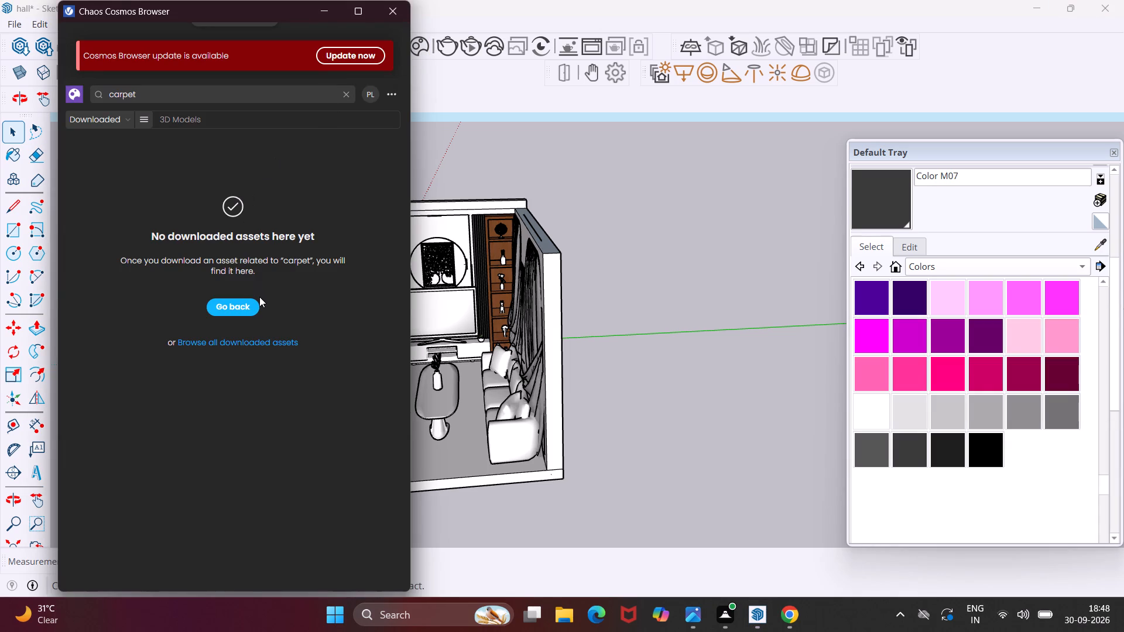
In Chaos Cosmos Browser, show all assets matching carpet and download the patterned rug Carpet 288 022.
click(248, 307)
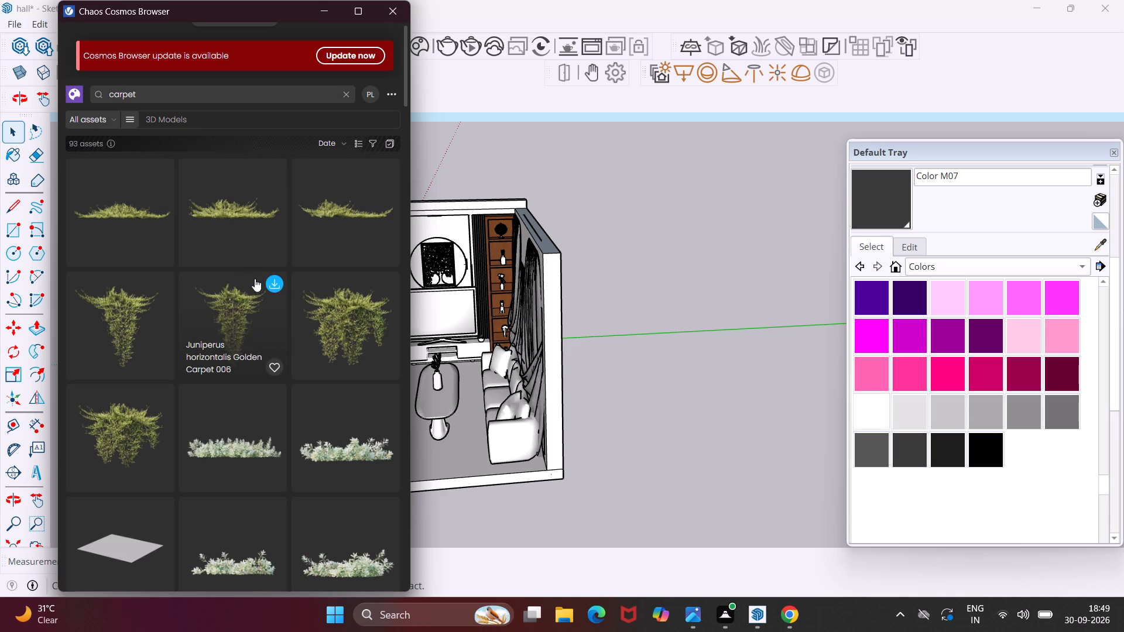
scroll(234, 265, down, 4)
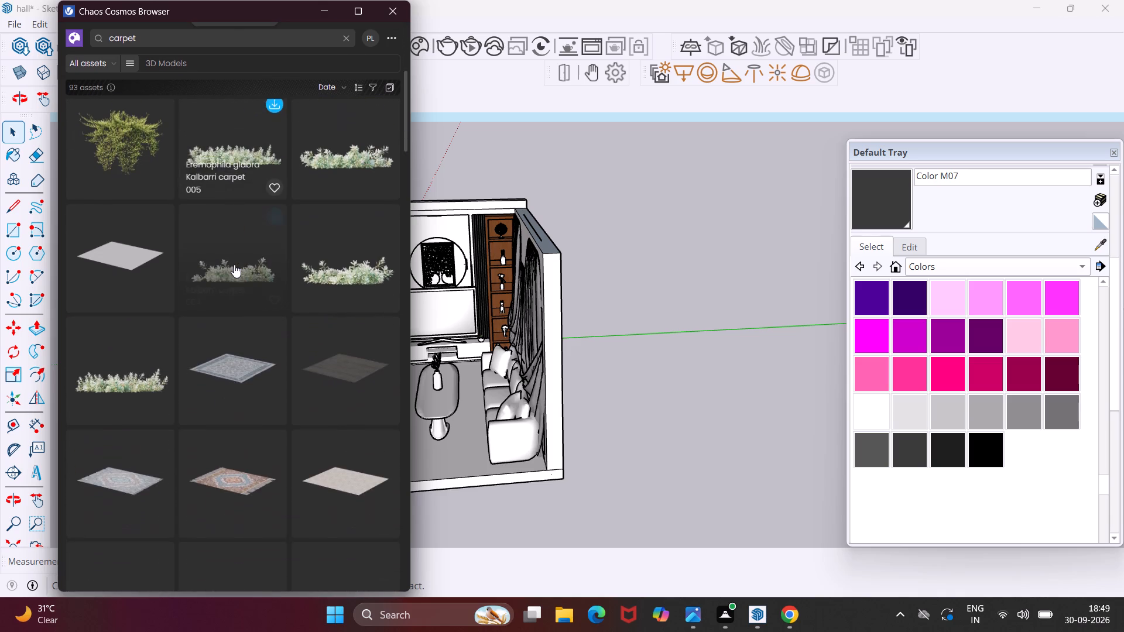
scroll(234, 265, down, 4)
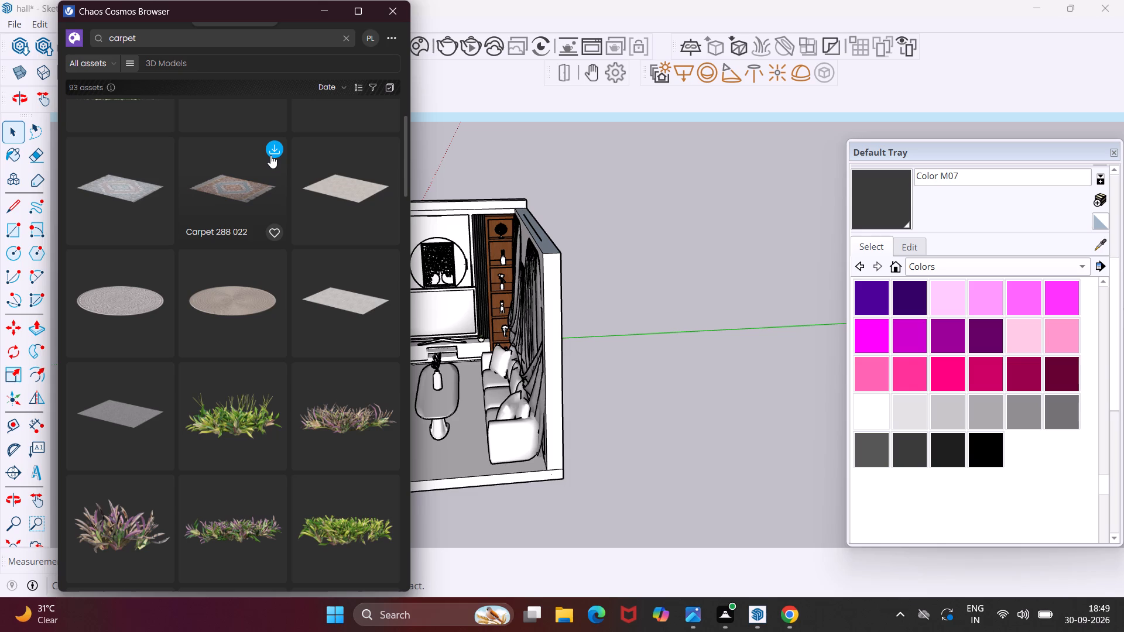
click(272, 147)
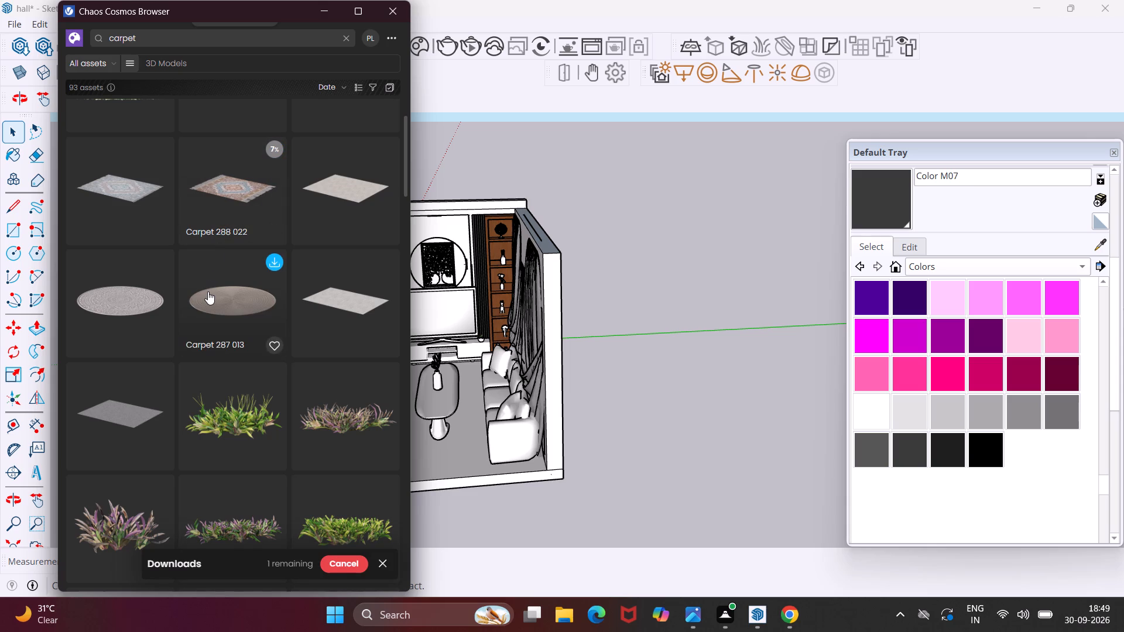
Find Planter Pot 211 038 02 at the end of the carpet assets and download it.
scroll(246, 191, down, 3)
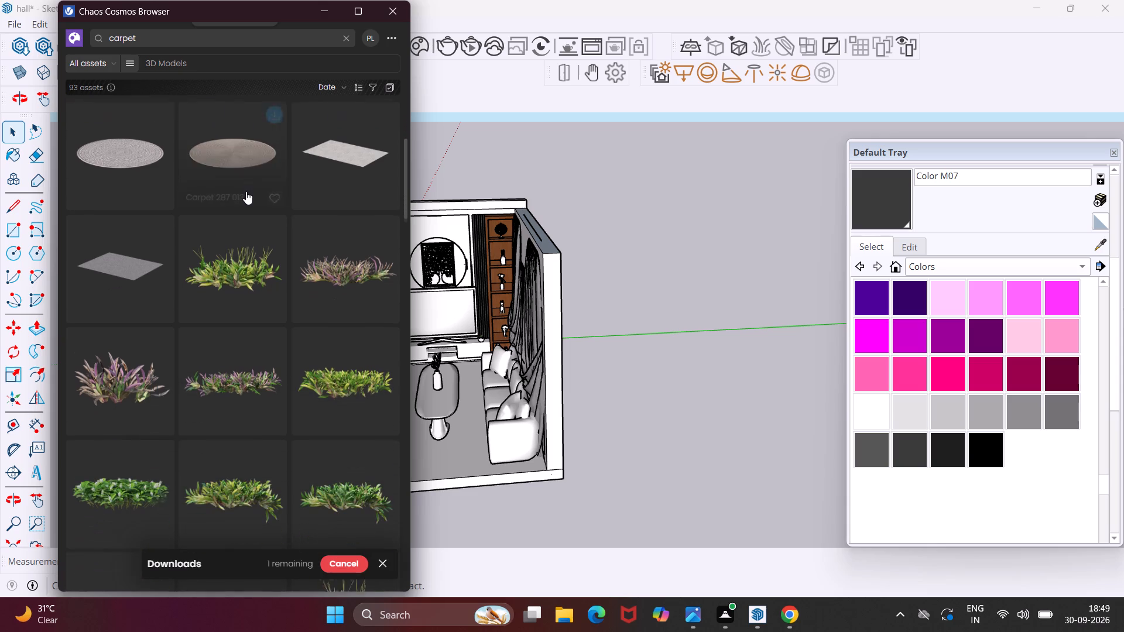
scroll(246, 191, down, 7)
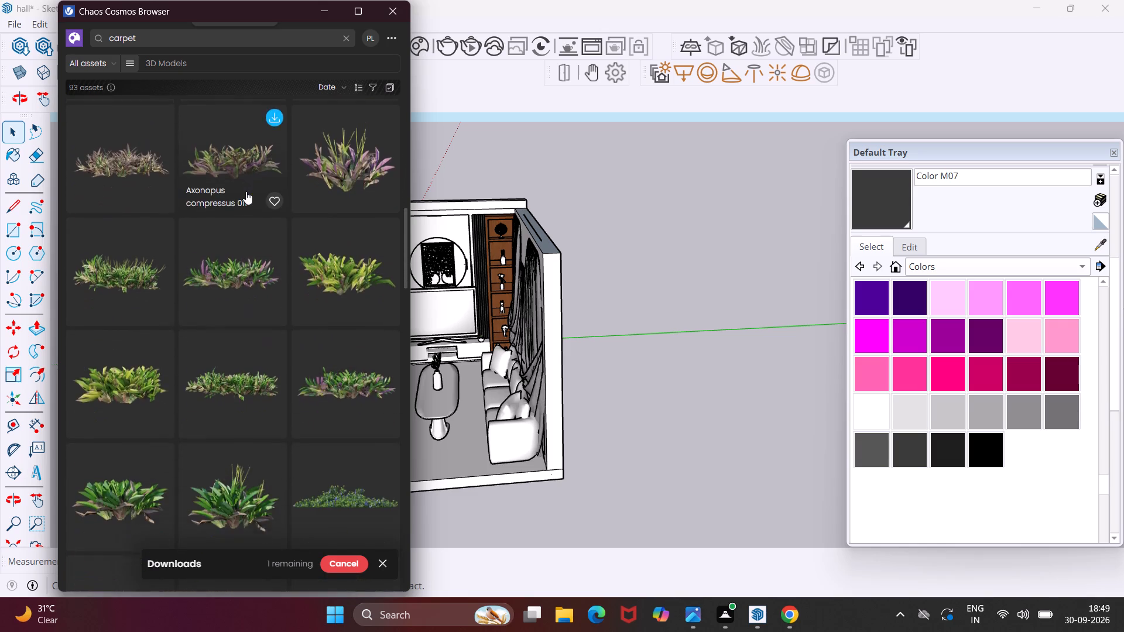
scroll(246, 191, down, 9)
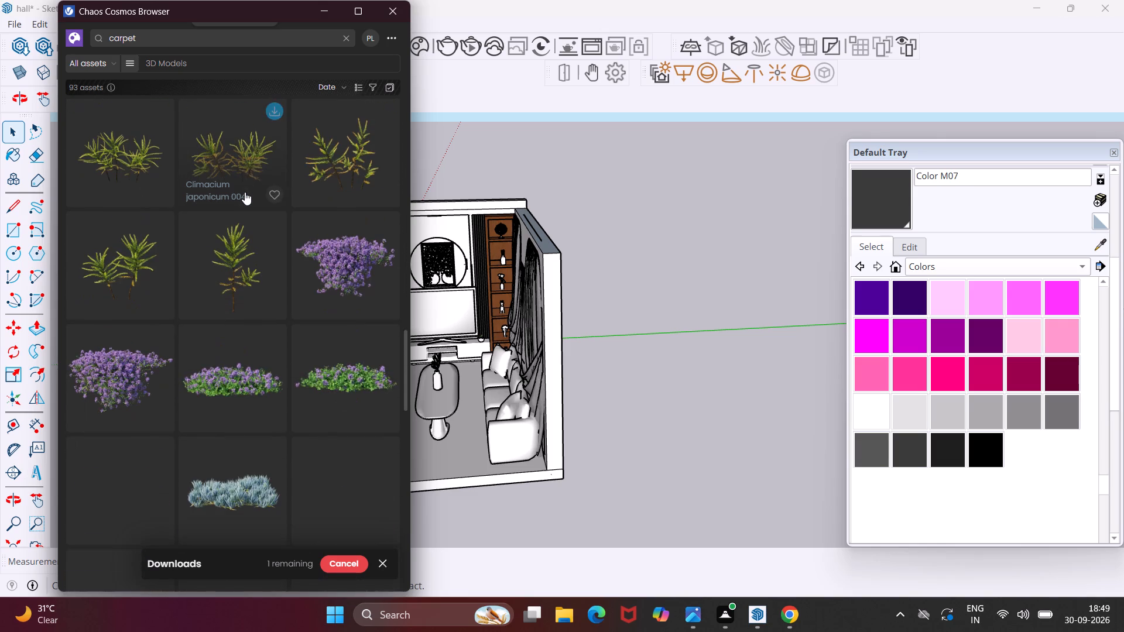
scroll(245, 192, down, 12)
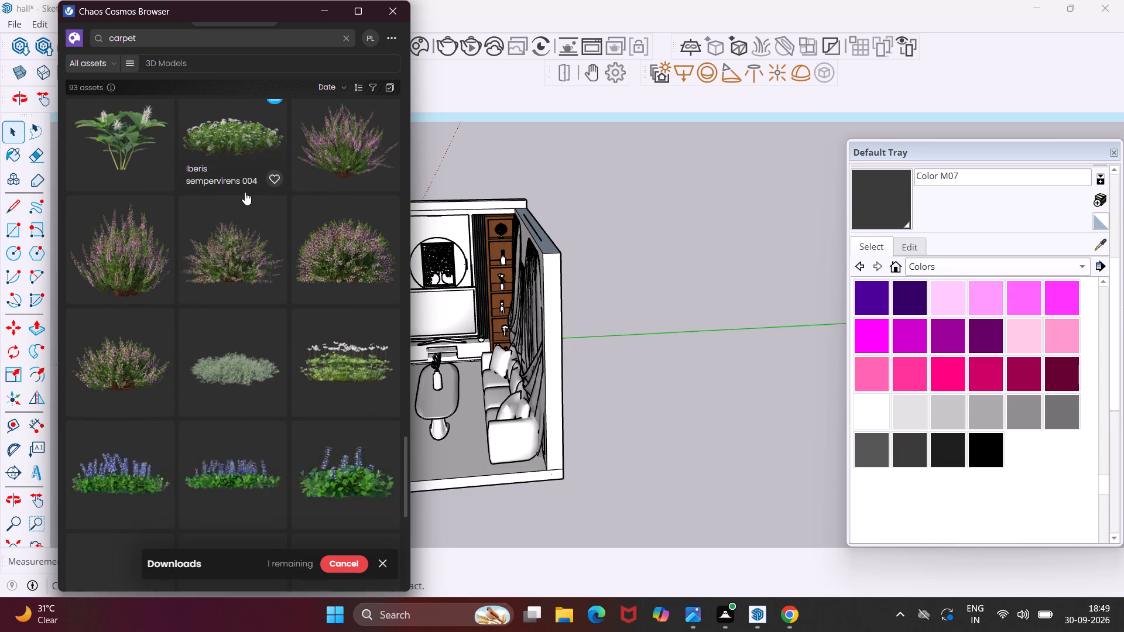
scroll(244, 192, down, 6)
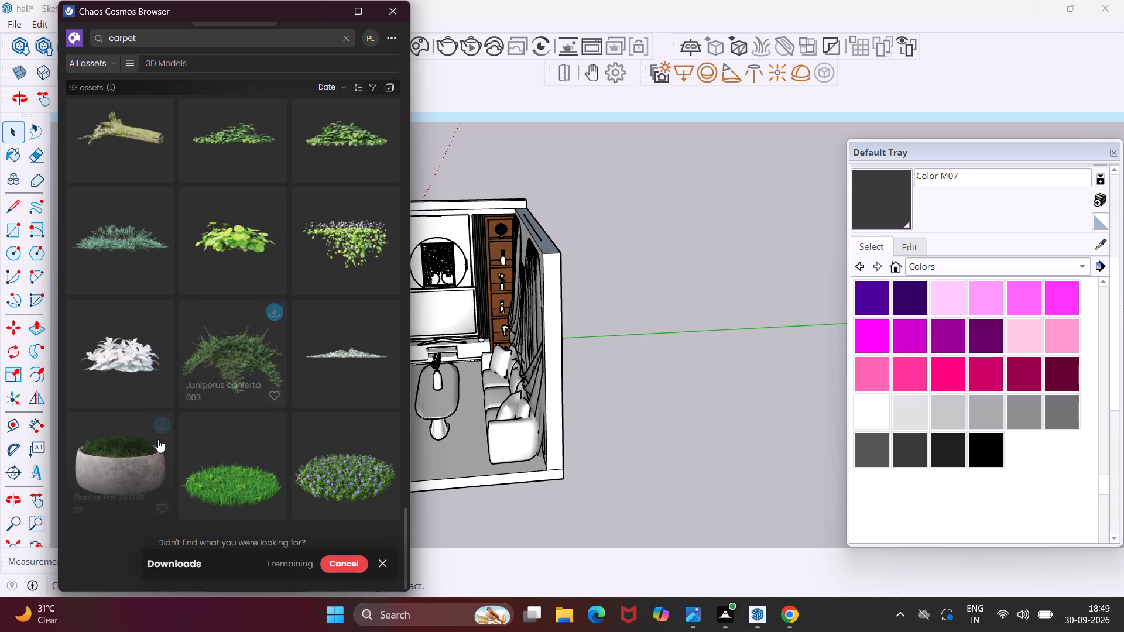
scroll(157, 440, down, 6)
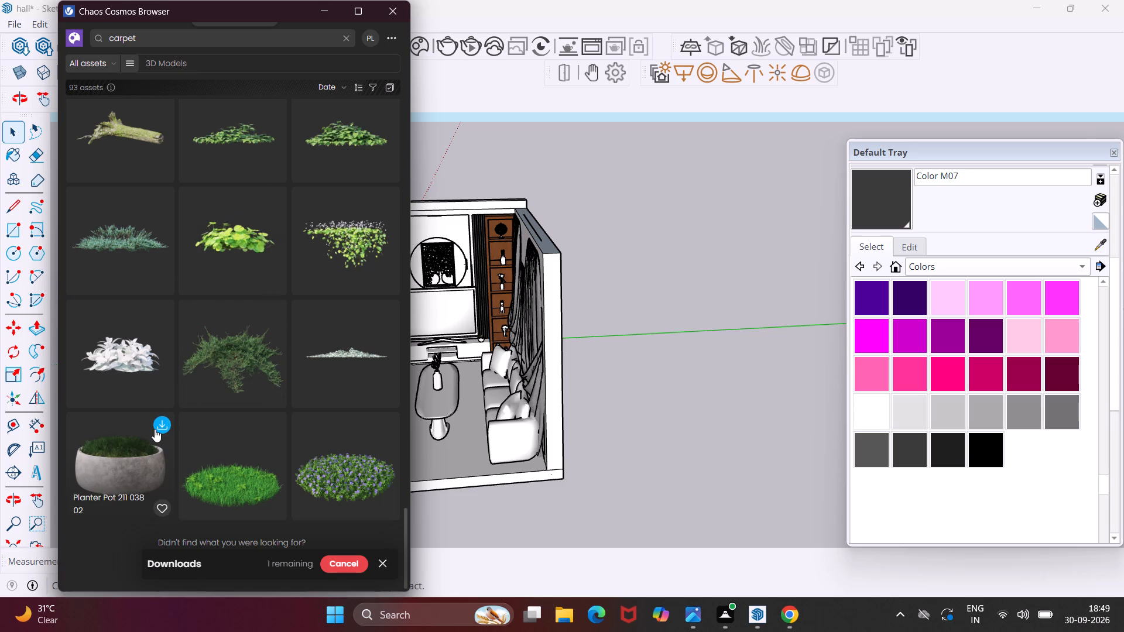
scroll(155, 429, up, 3)
scroll(155, 429, down, 5)
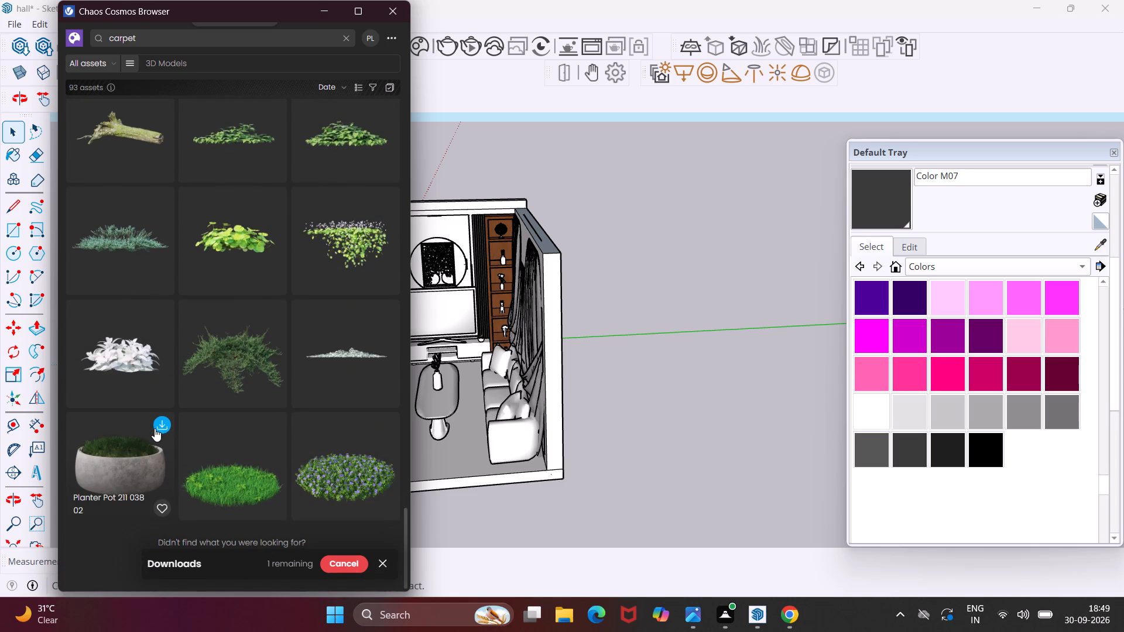
click(158, 423)
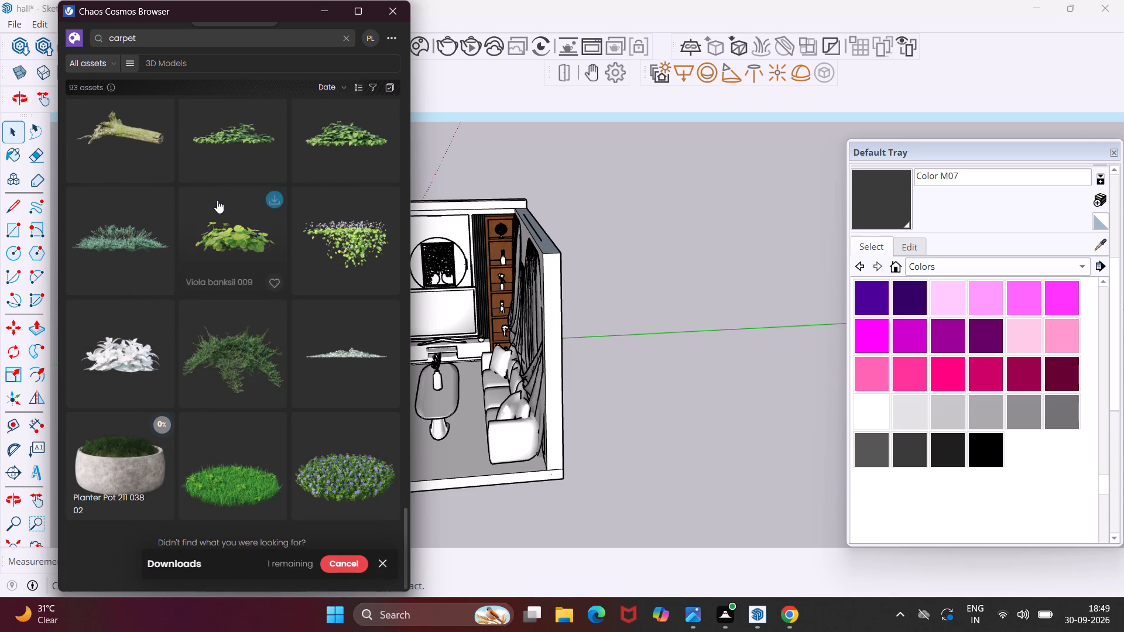
Go back up through the carpet assets and download the grey patterned rug Carpet 274 003.
scroll(217, 200, up, 13)
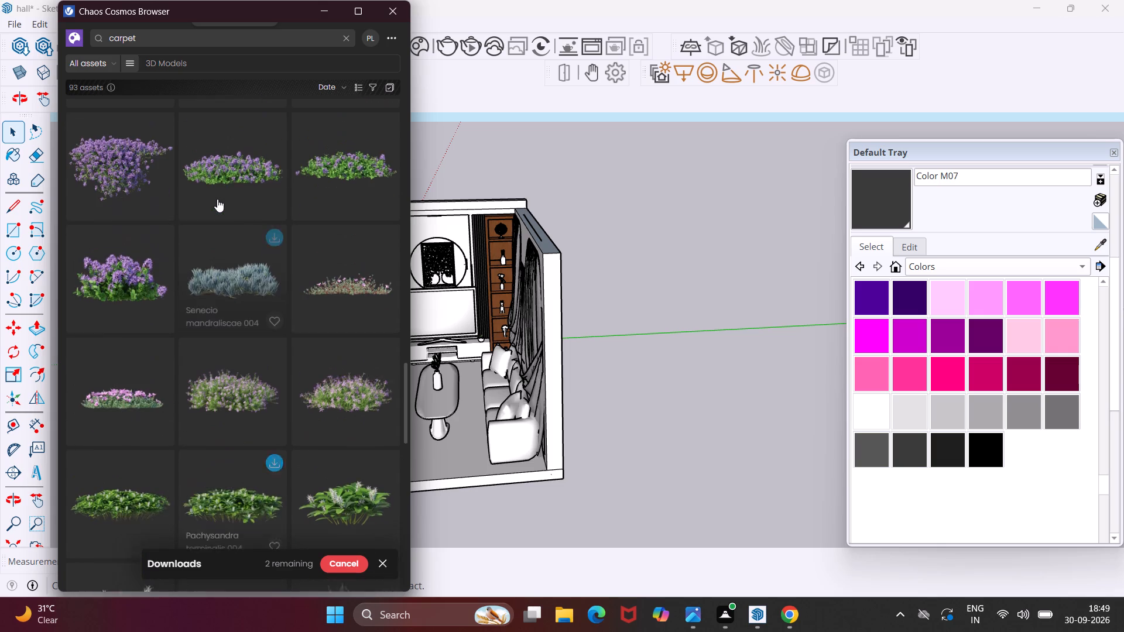
scroll(217, 199, up, 12)
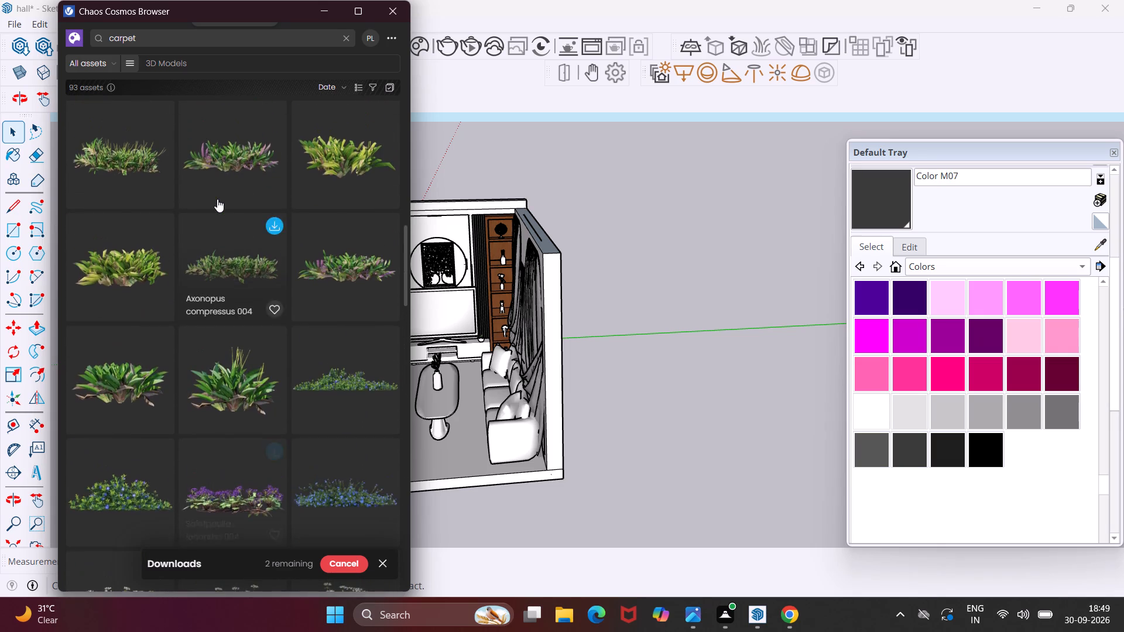
scroll(217, 199, up, 11)
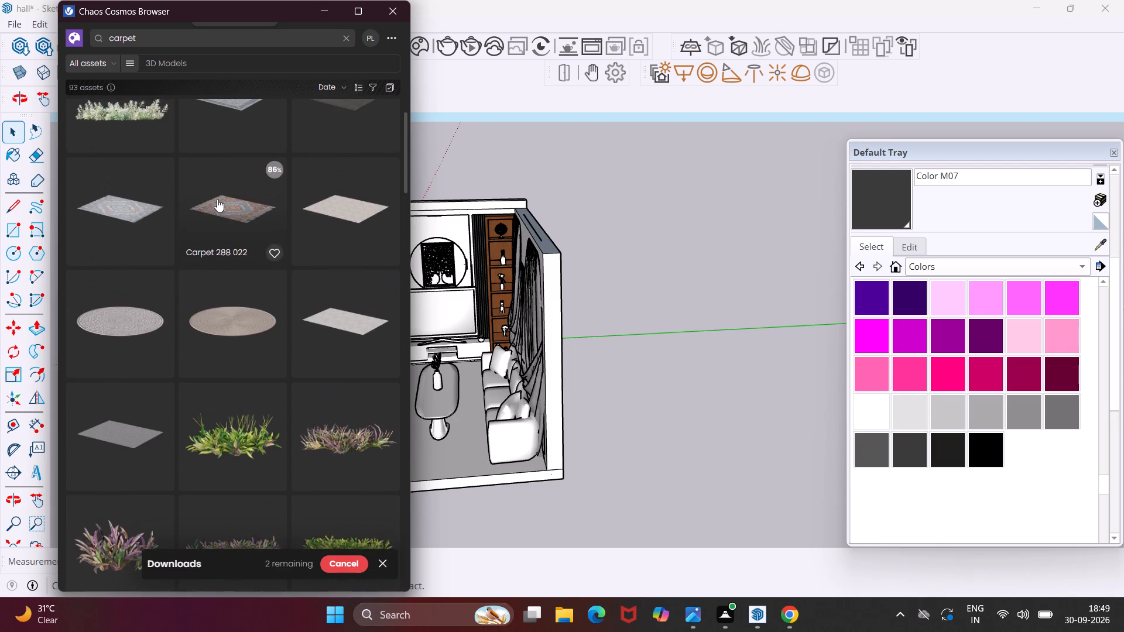
scroll(217, 199, up, 4)
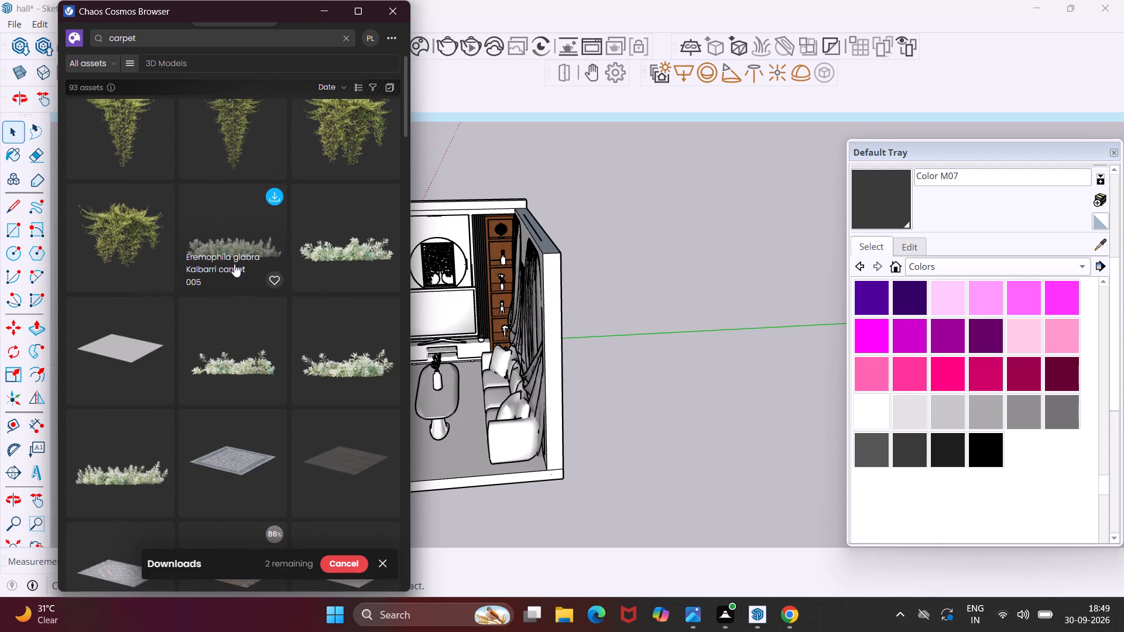
click(276, 417)
Import Carpet 274 003 into the model and place it on the hall floor between the two sofas.
scroll(234, 164, up, 7)
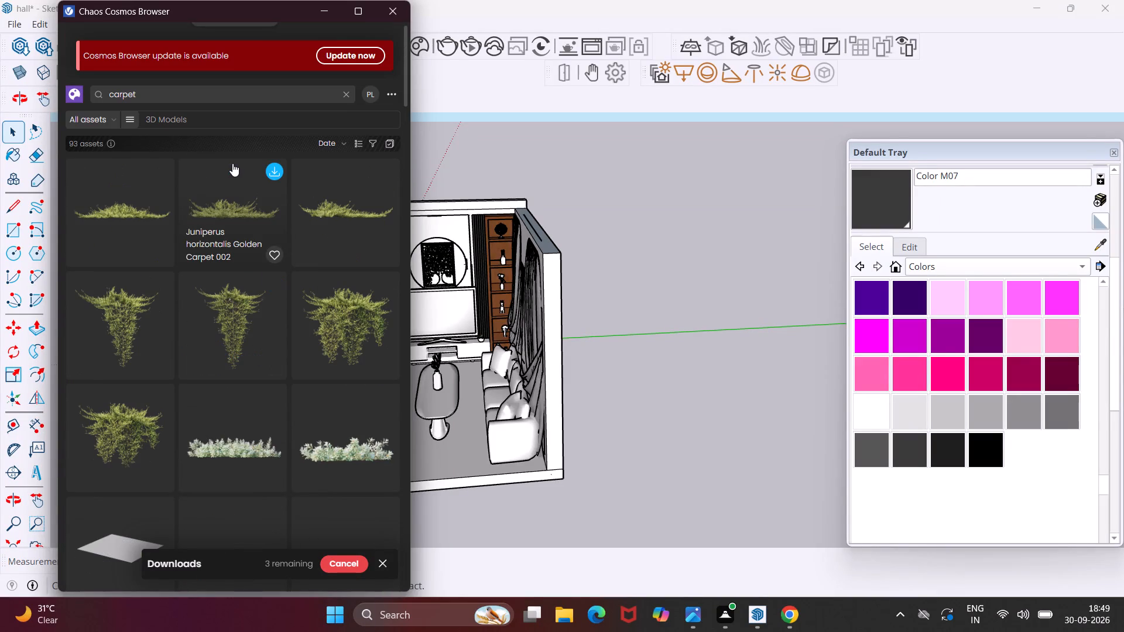
scroll(238, 188, down, 7)
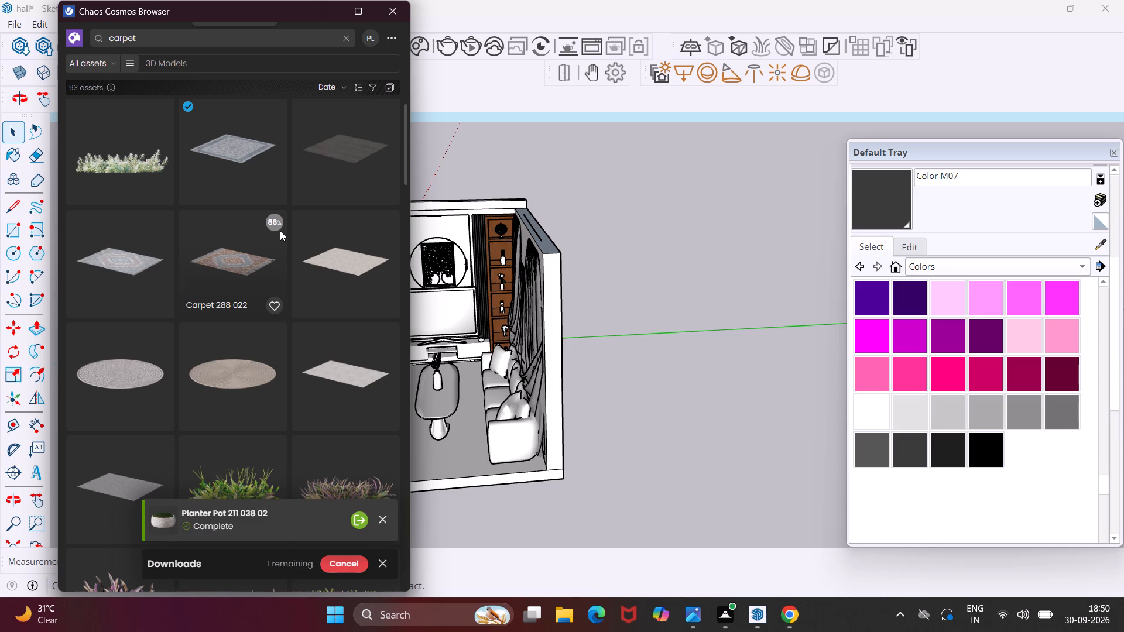
scroll(273, 209, up, 2)
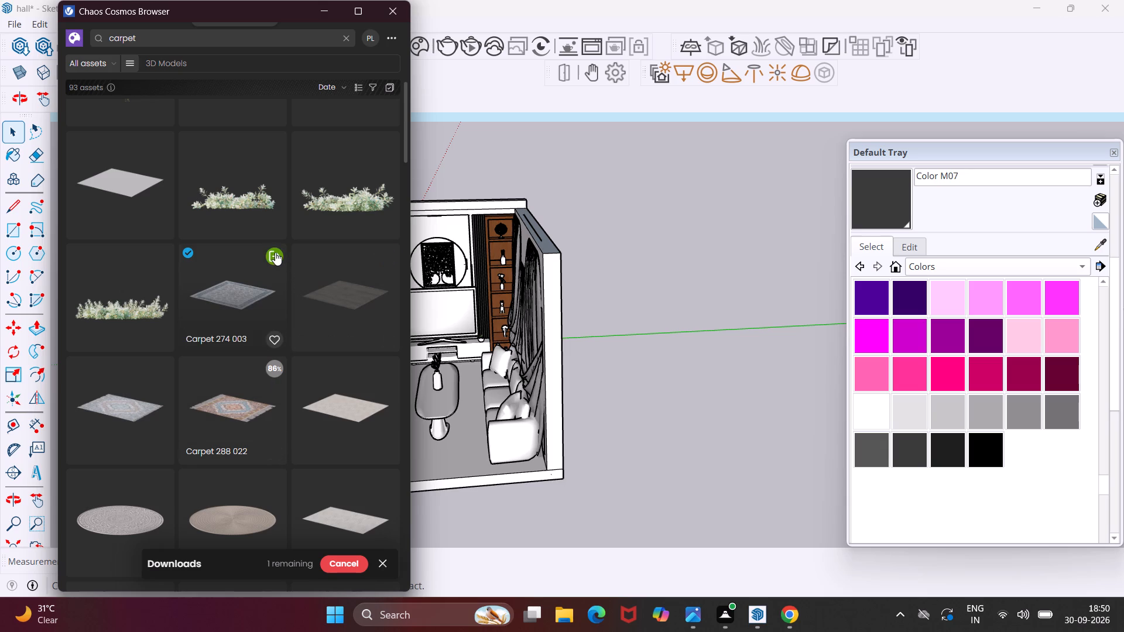
click(273, 251)
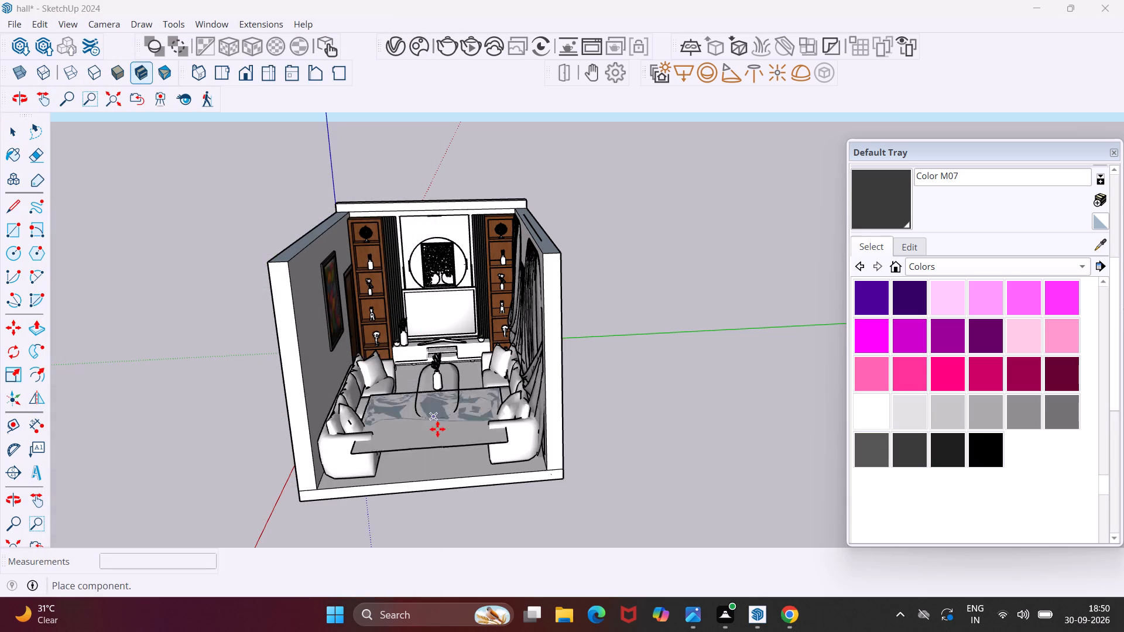
scroll(435, 439, up, 10)
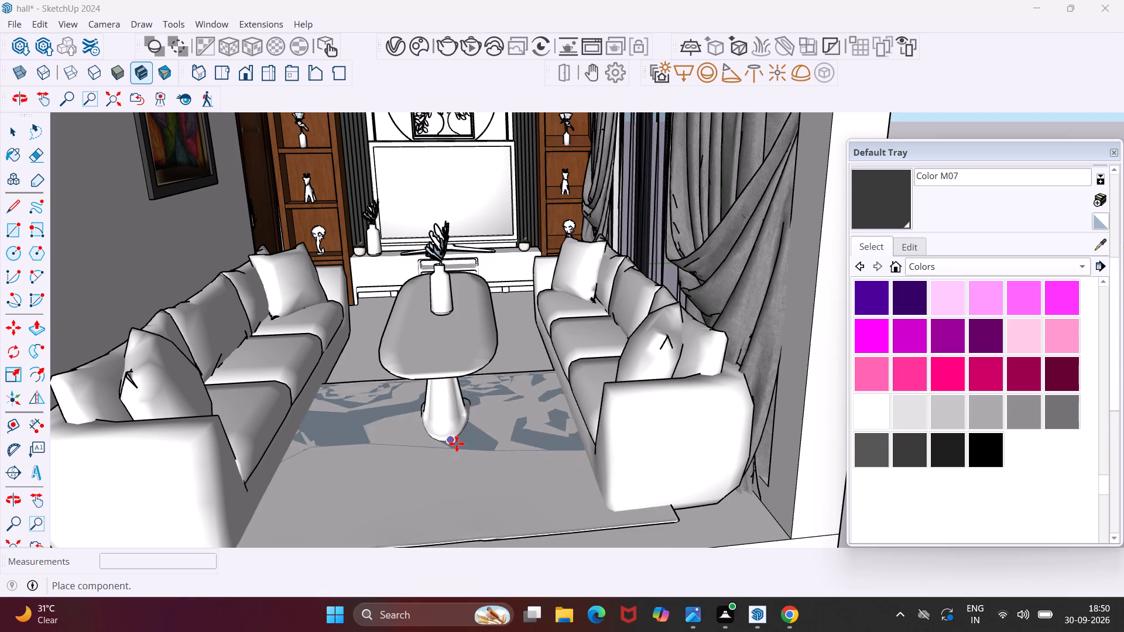
scroll(457, 444, down, 9)
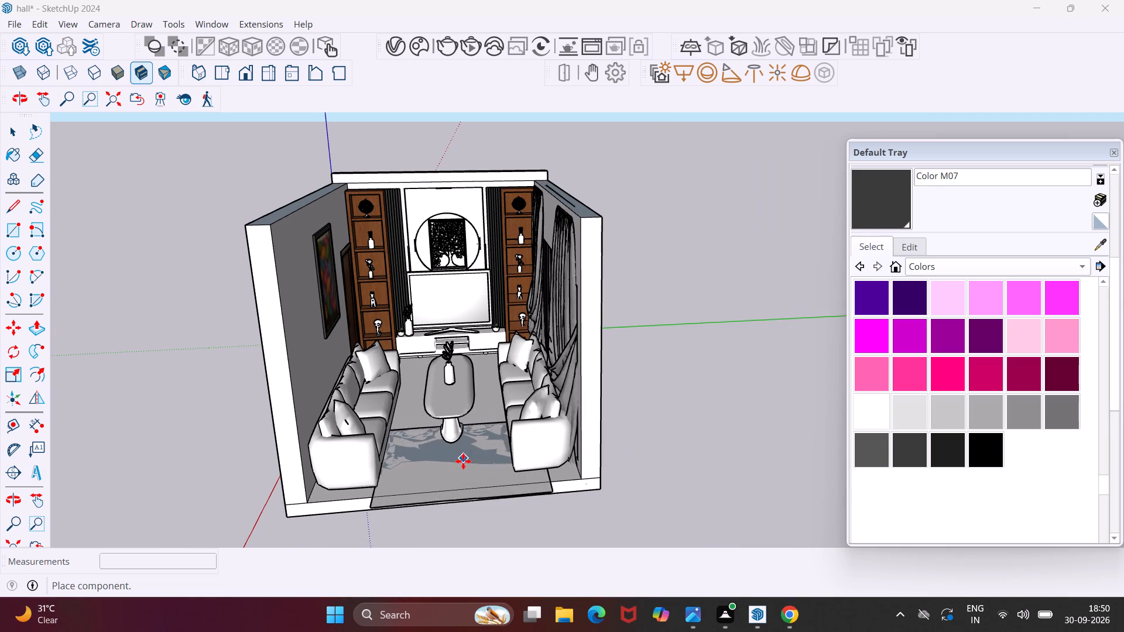
click(463, 461)
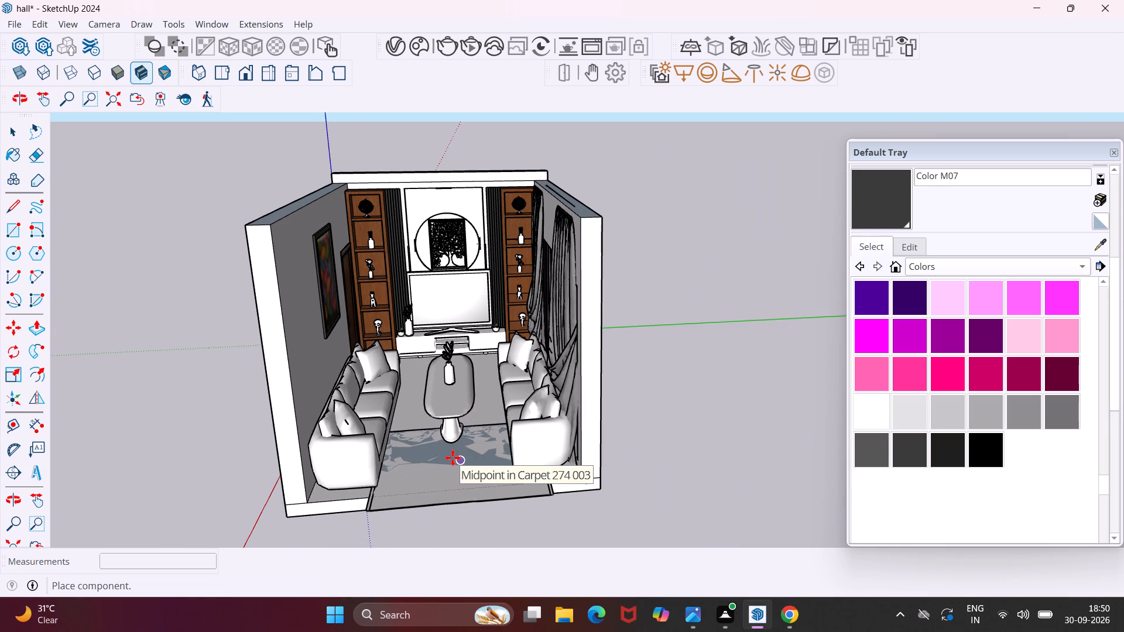
key(Escape)
key(space)
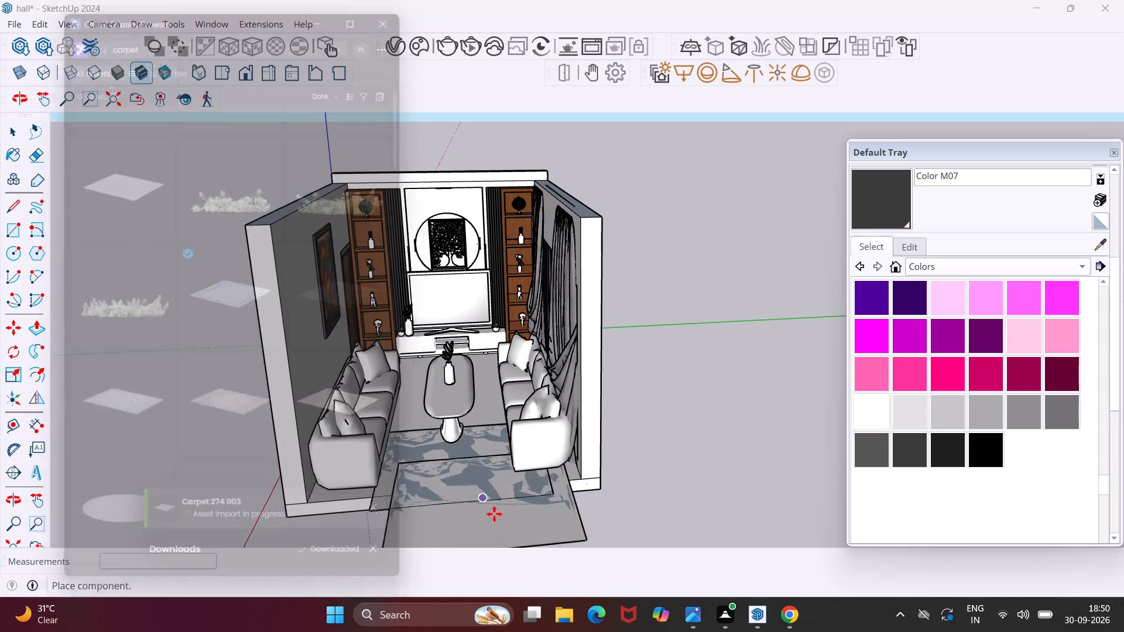
key(space)
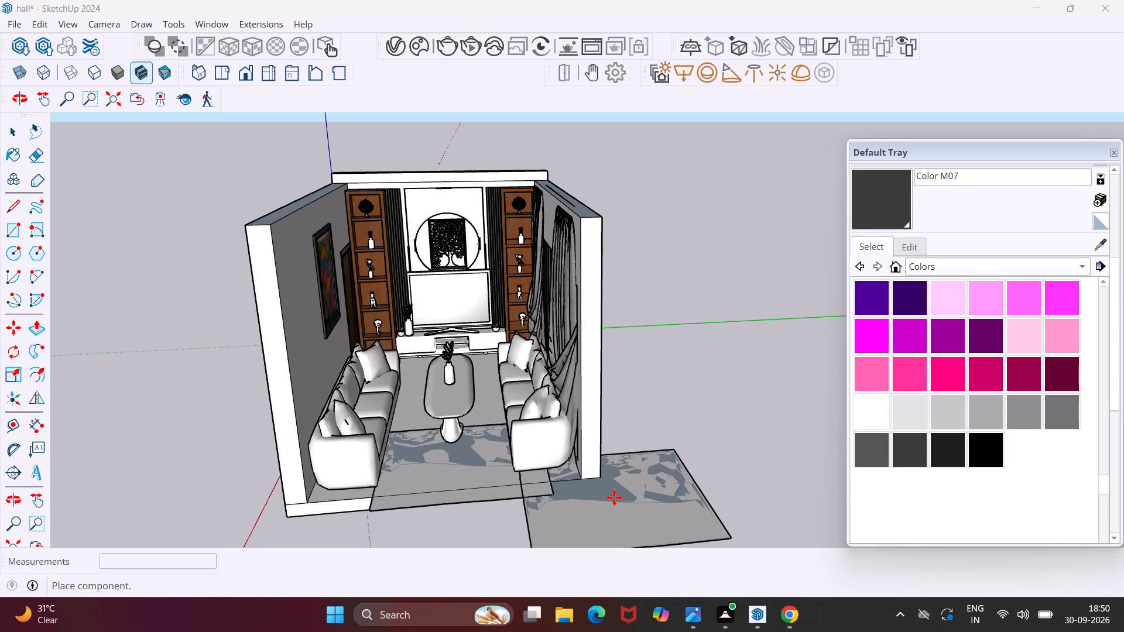
key(Escape)
key(Escape)
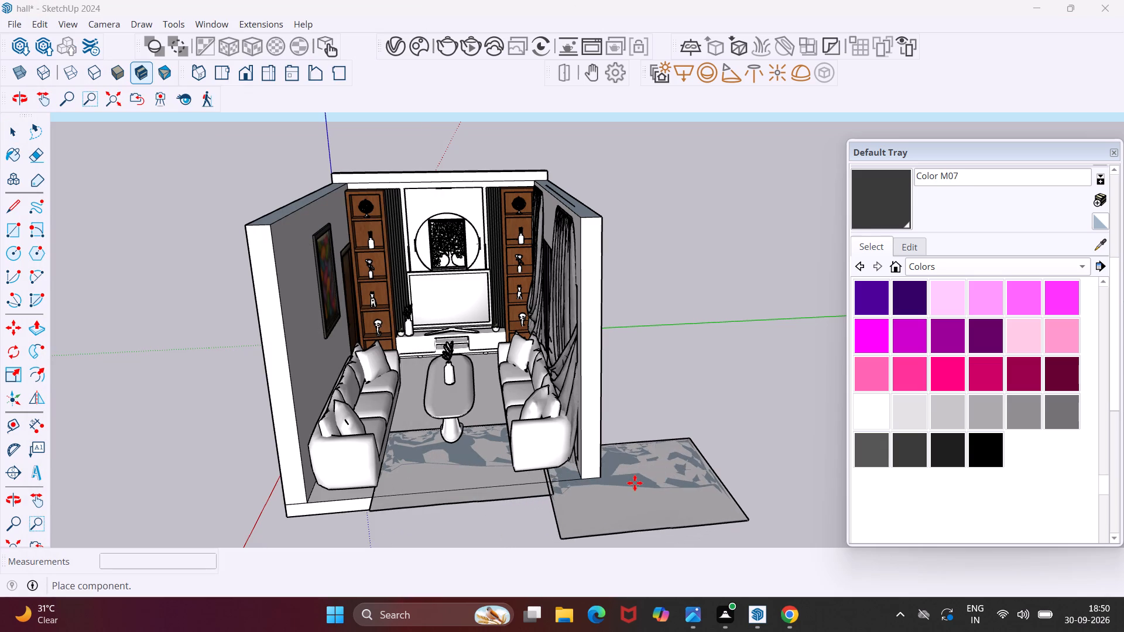
key(space)
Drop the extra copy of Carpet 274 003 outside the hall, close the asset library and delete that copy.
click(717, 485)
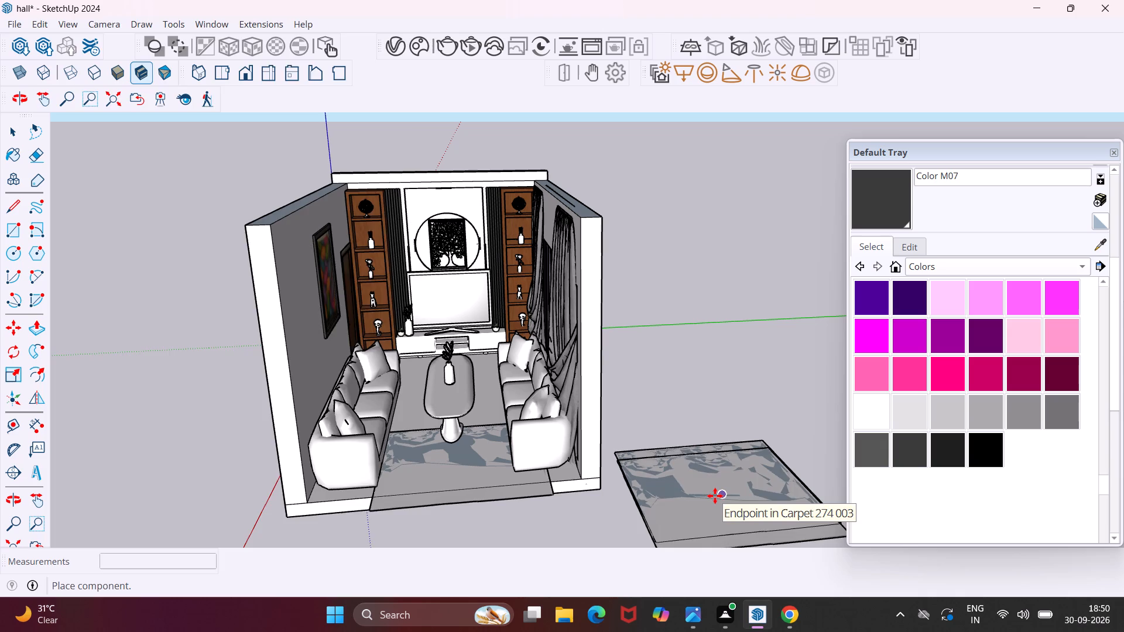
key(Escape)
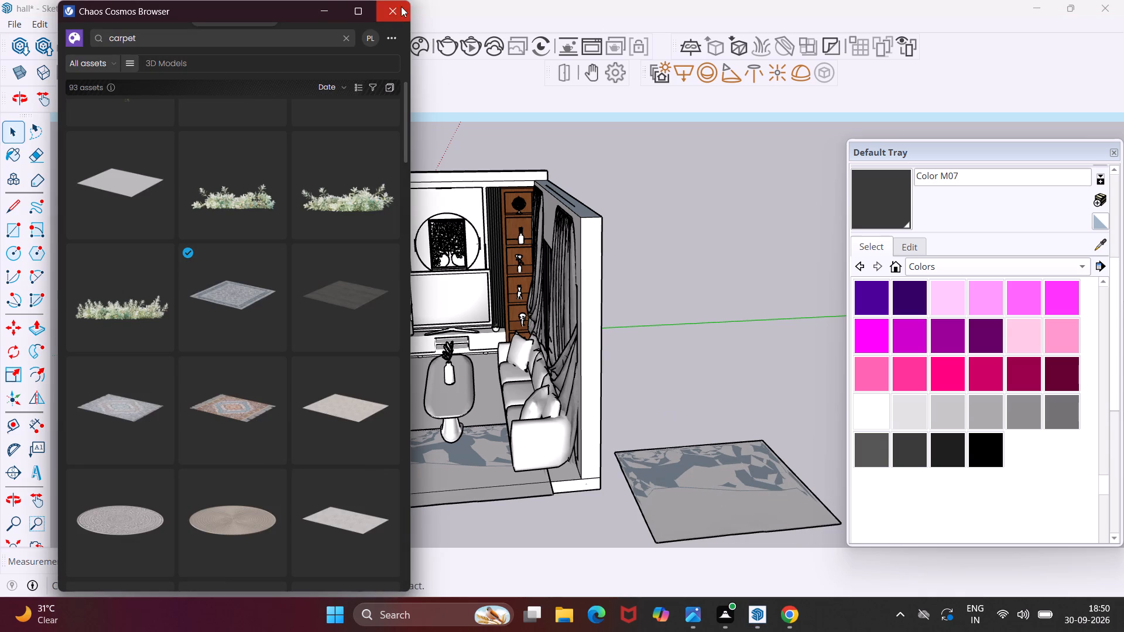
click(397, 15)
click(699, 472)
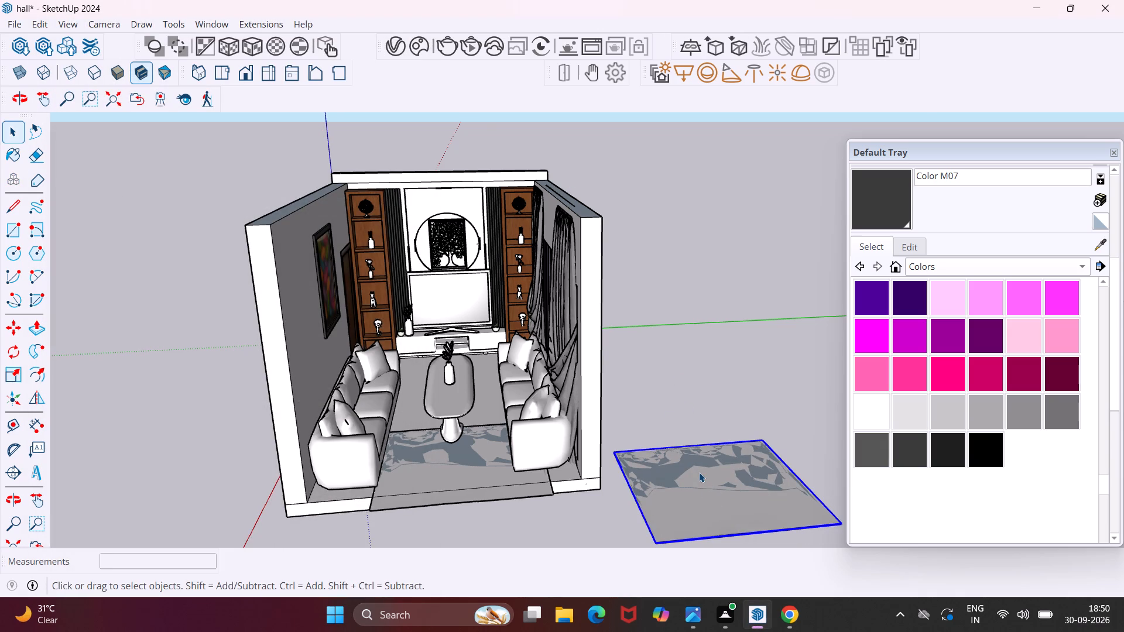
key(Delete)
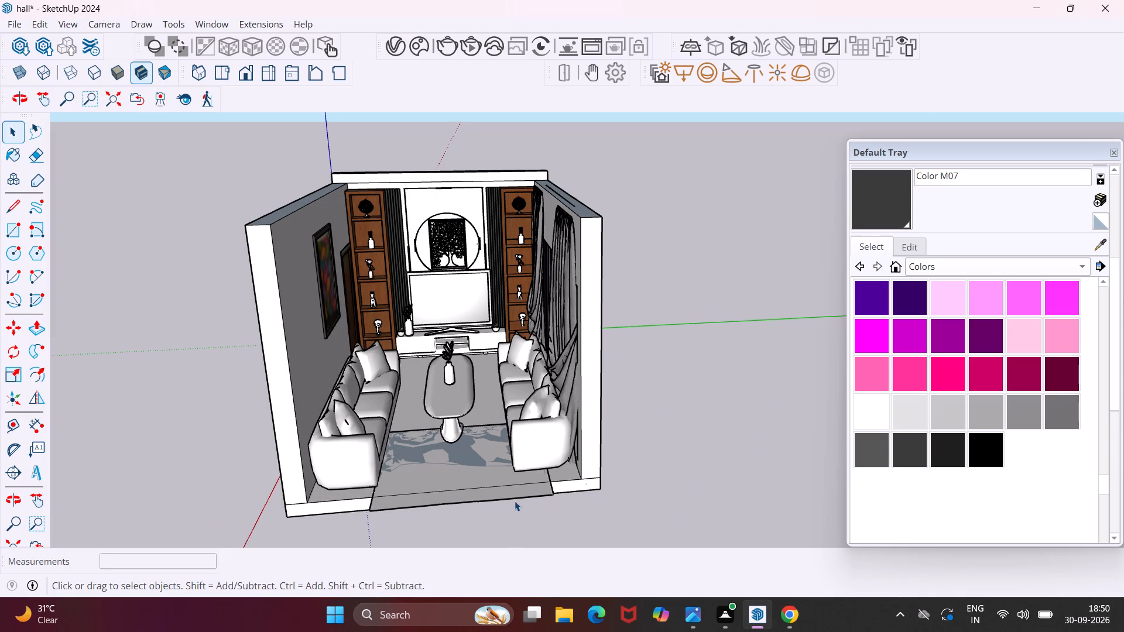
Move the table about 7' 8" out of the hall, past the curtained wall, leaving its vase in place.
scroll(515, 501, up, 4)
click(413, 374)
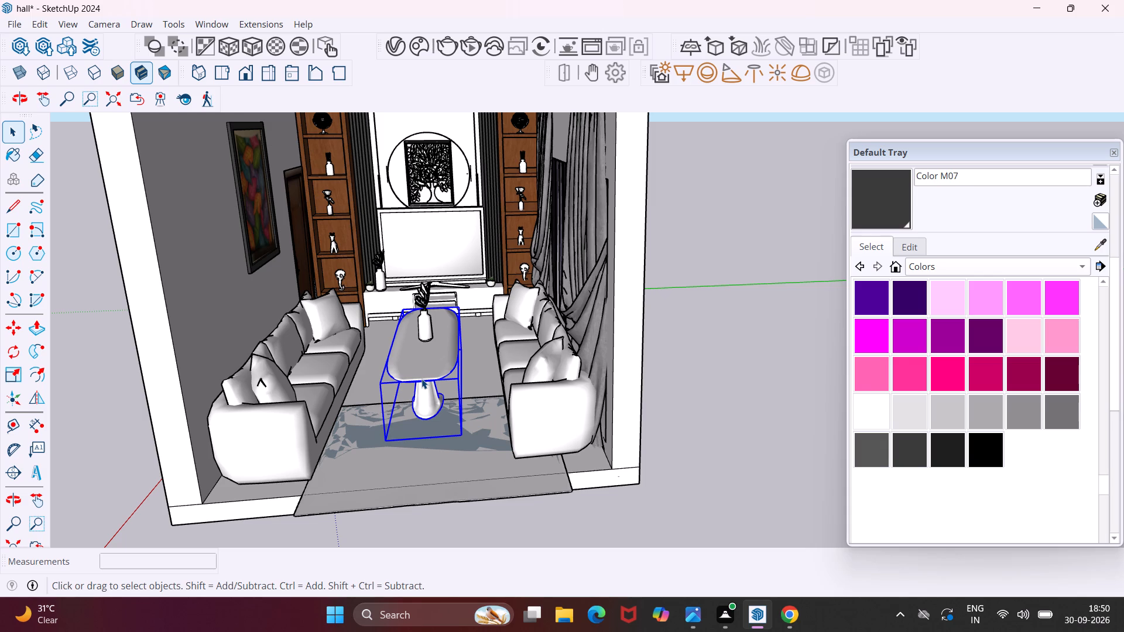
key(m)
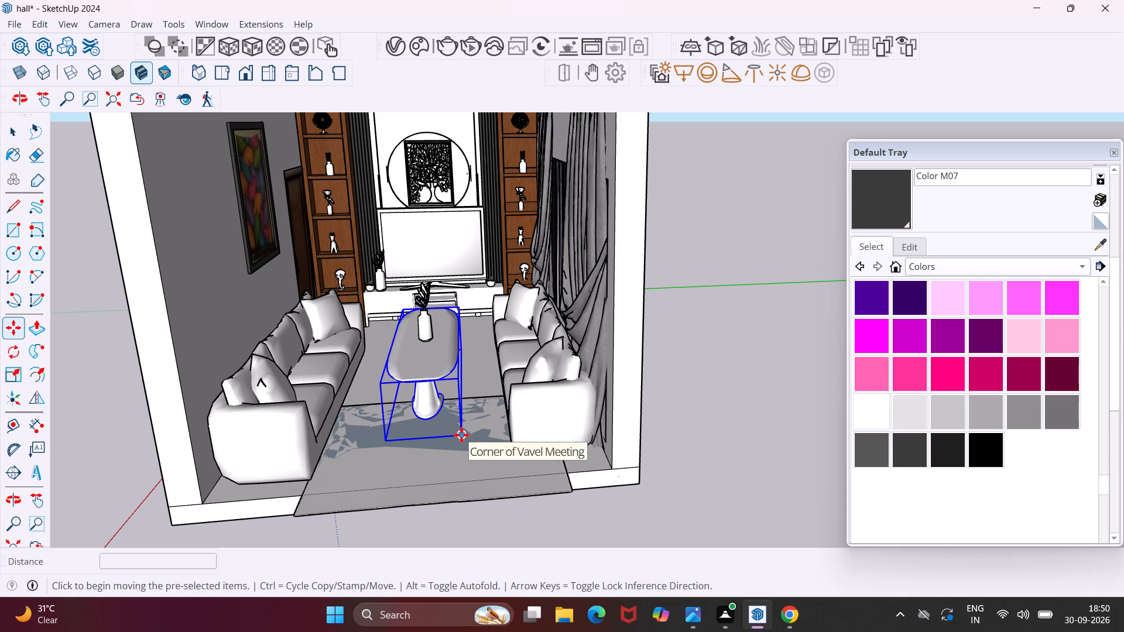
click(461, 435)
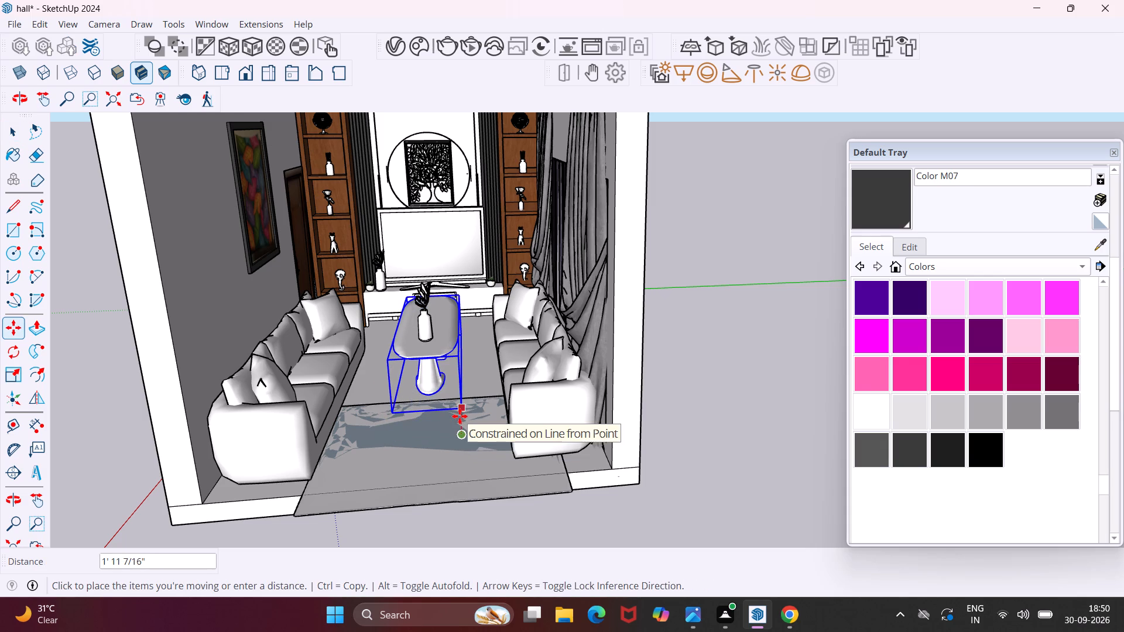
scroll(461, 415, down, 4)
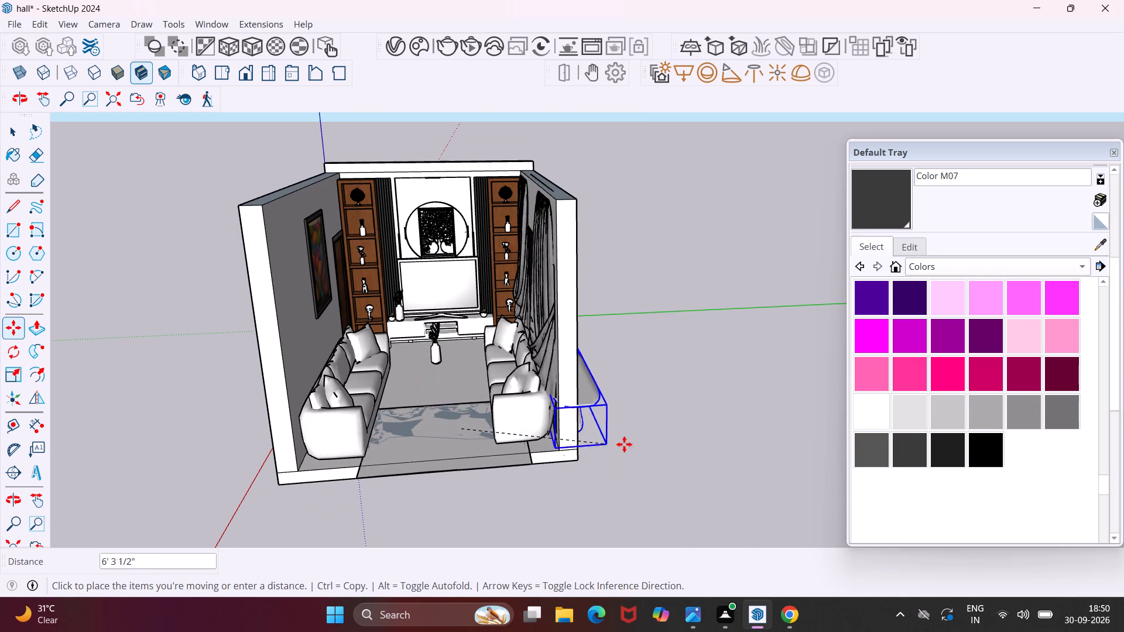
click(639, 451)
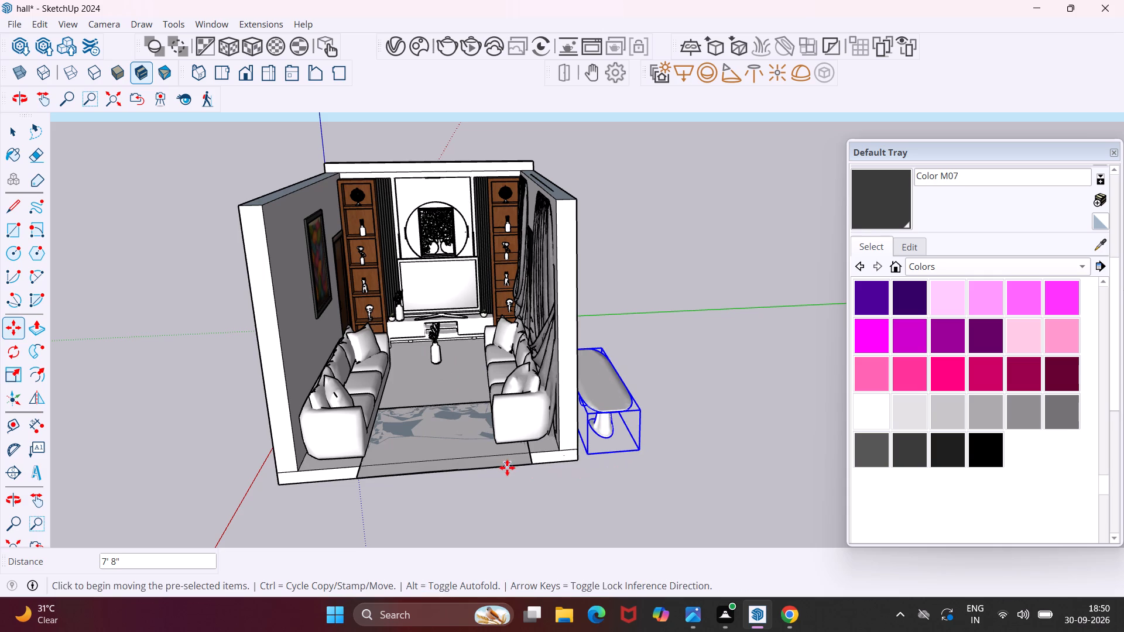
key(Escape)
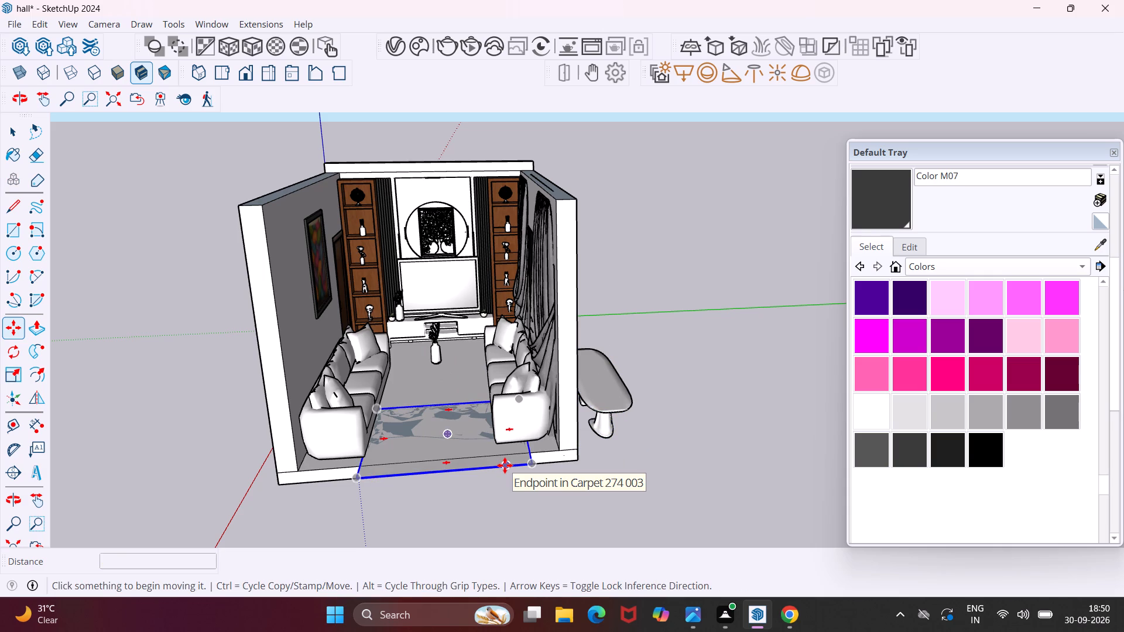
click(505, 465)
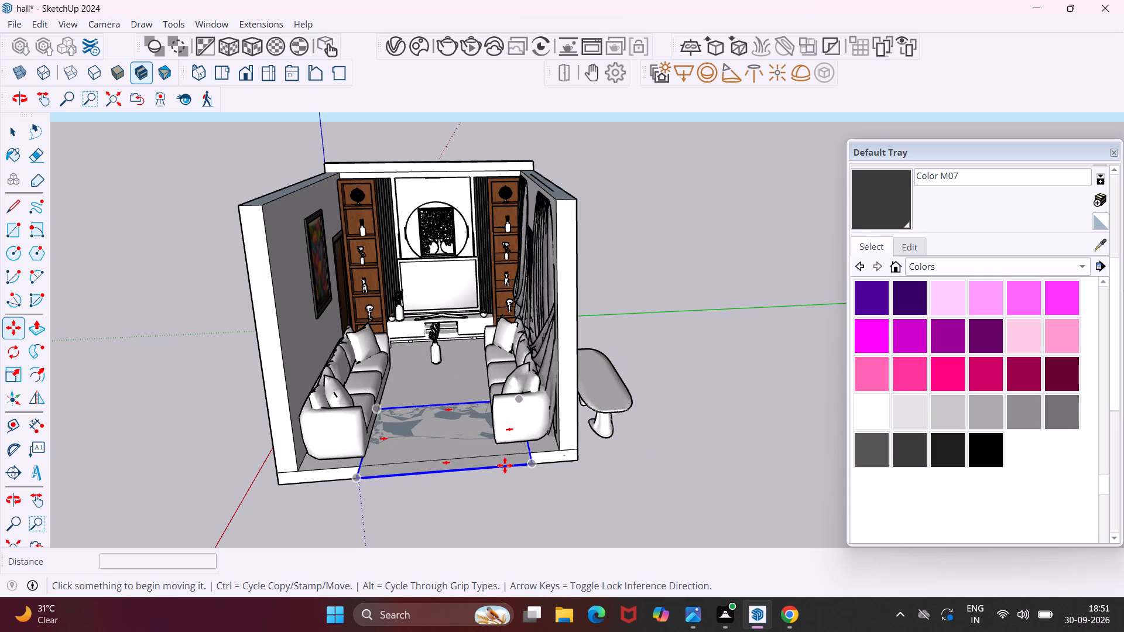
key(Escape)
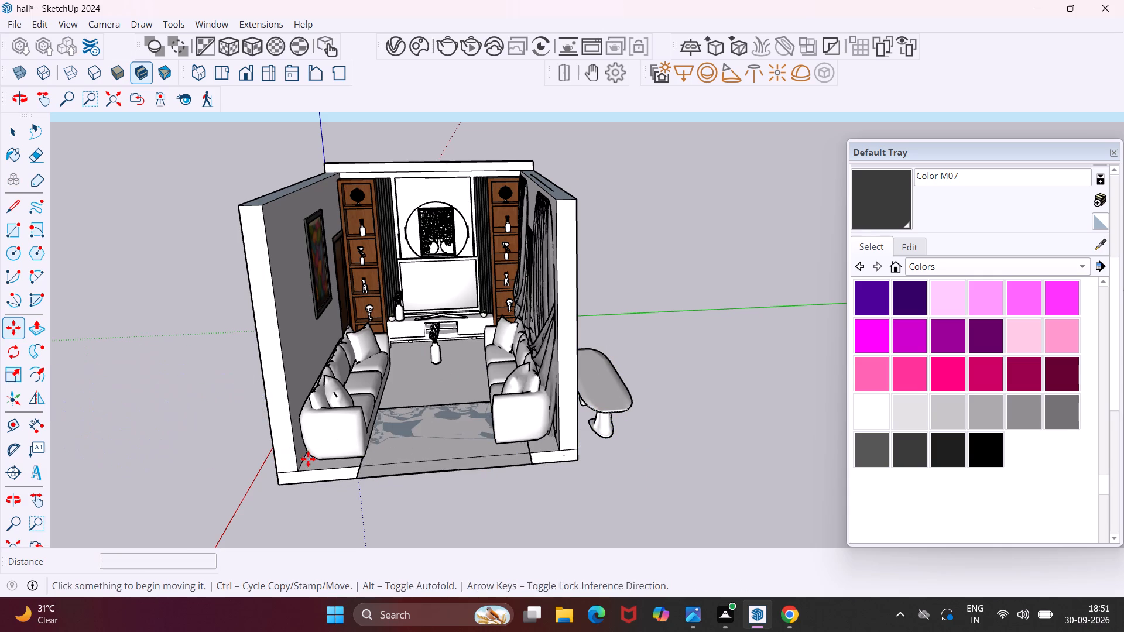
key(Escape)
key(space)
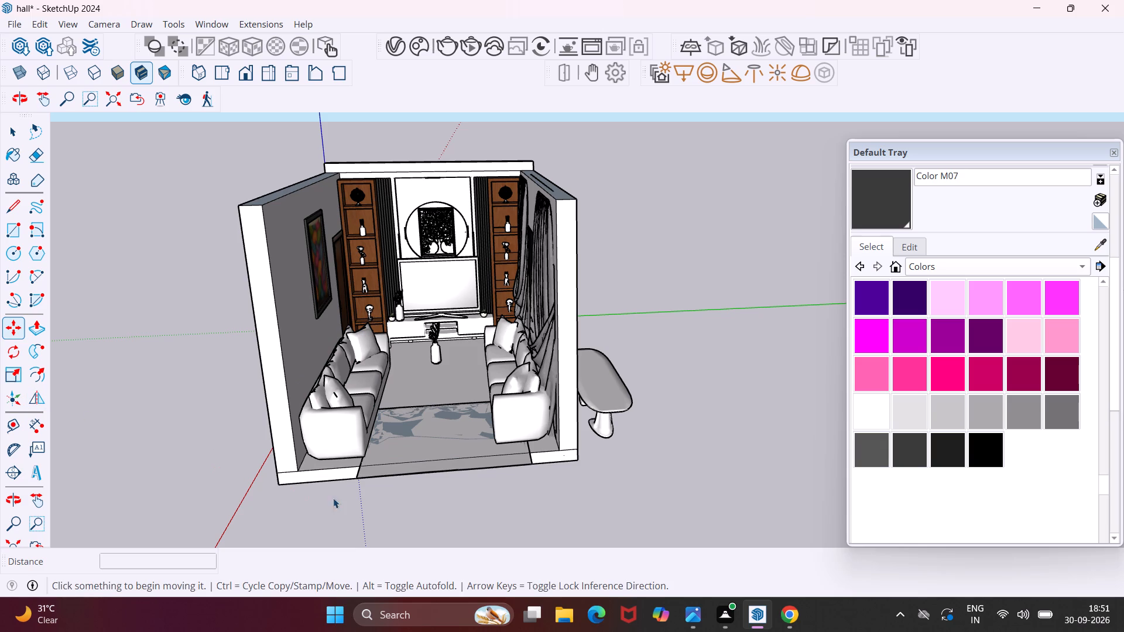
Resize the carpet by scaling it uniformly to 0.63 and stretching its front edge by 1.80 along red and 4.31 along blue.
click(388, 475)
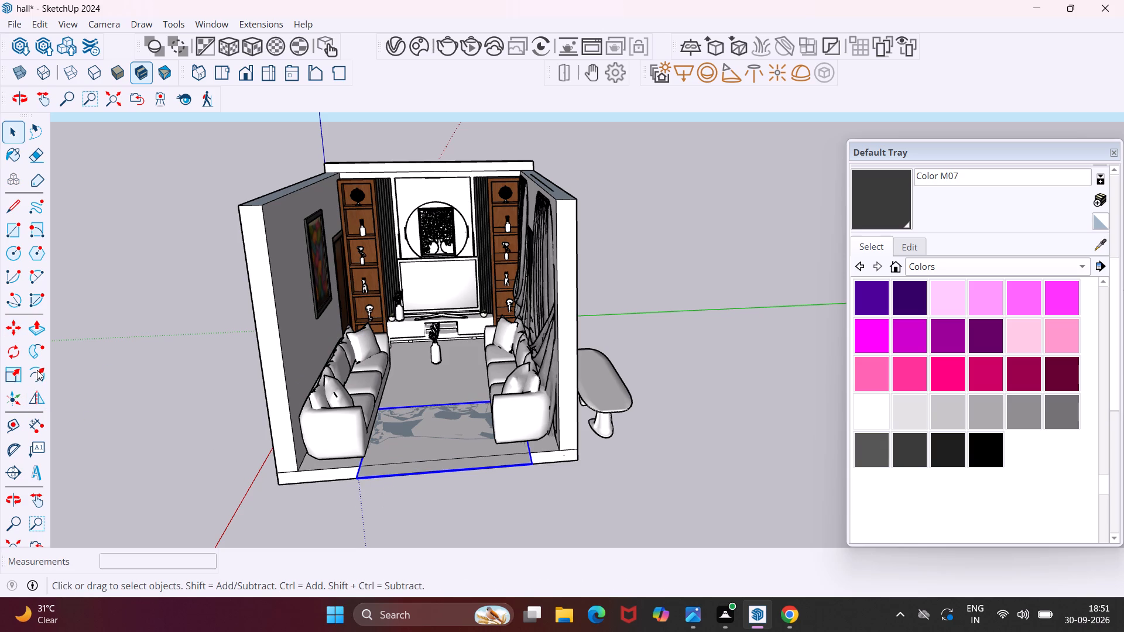
click(19, 377)
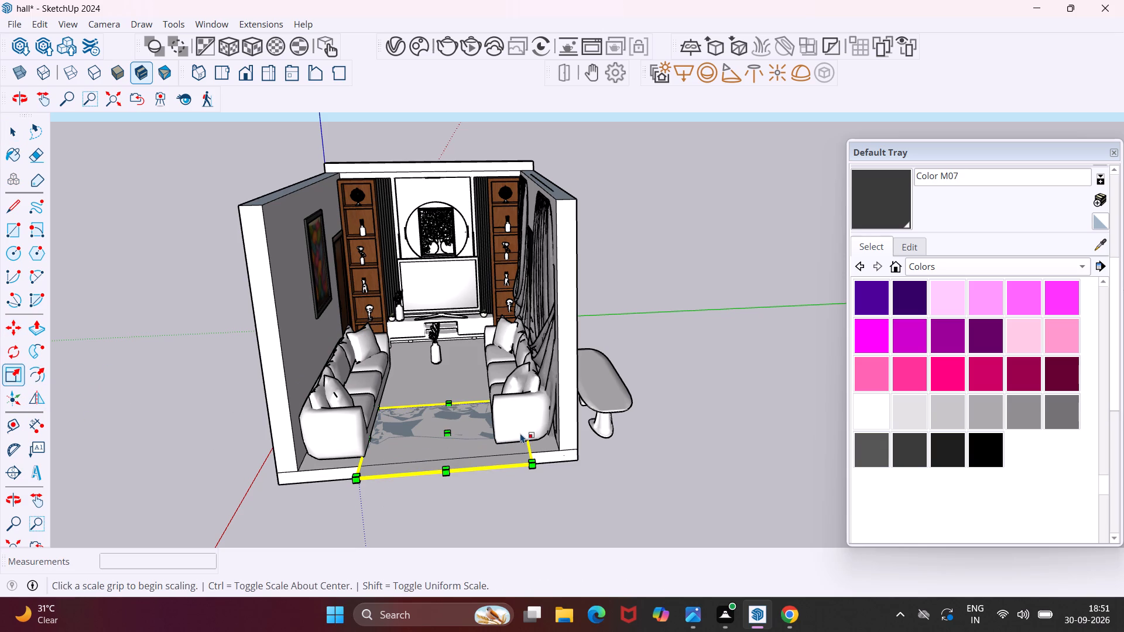
scroll(512, 436, up, 4)
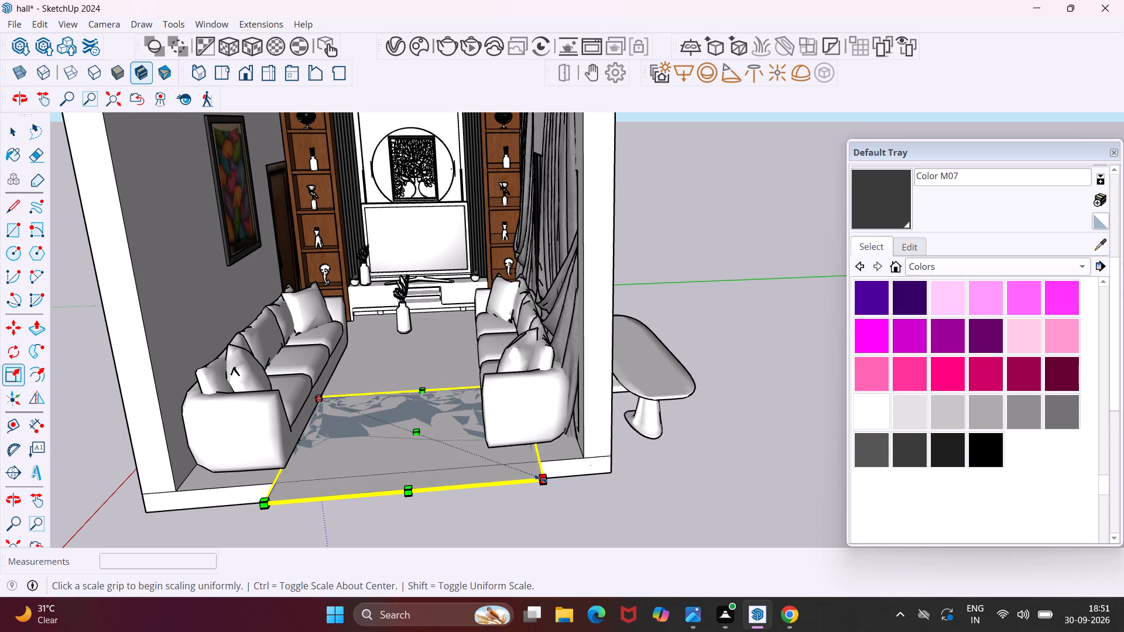
click(542, 479)
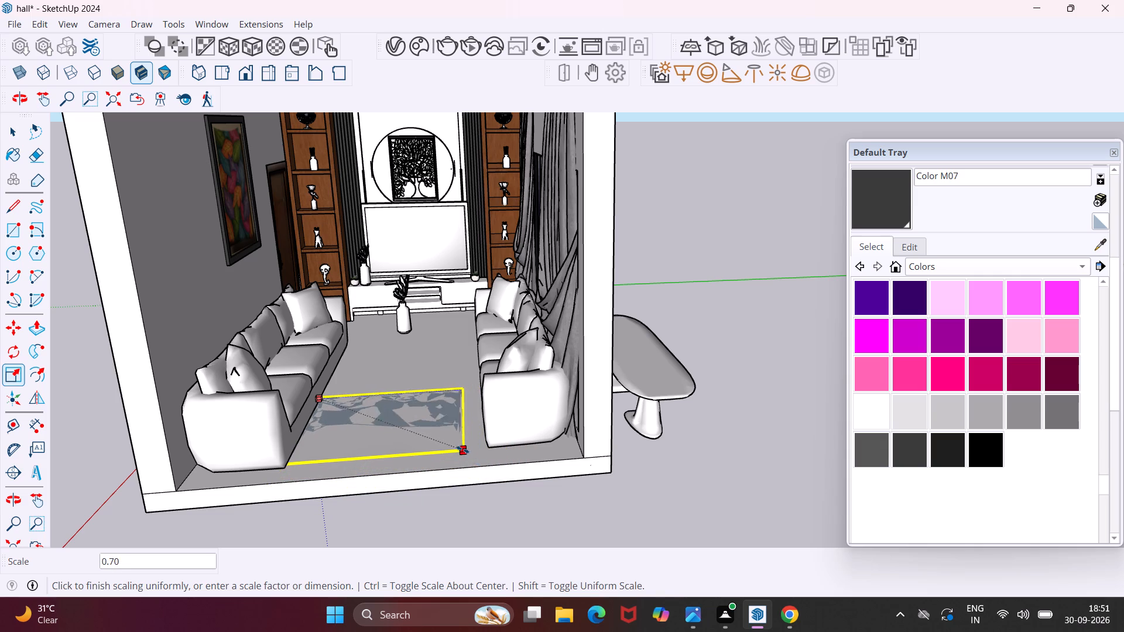
click(446, 446)
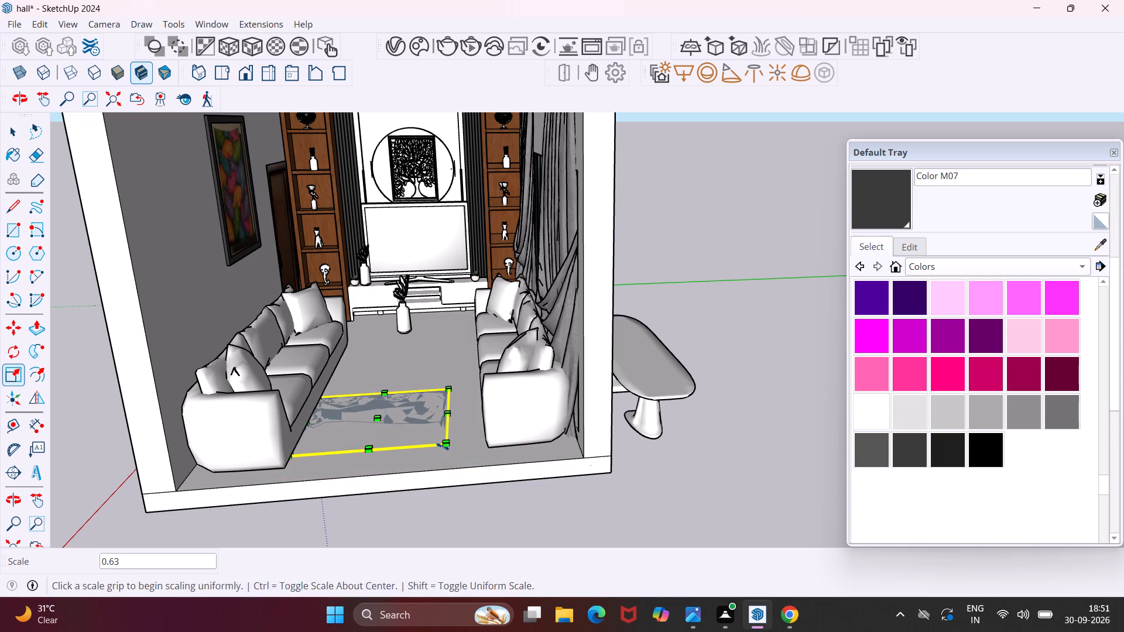
click(372, 450)
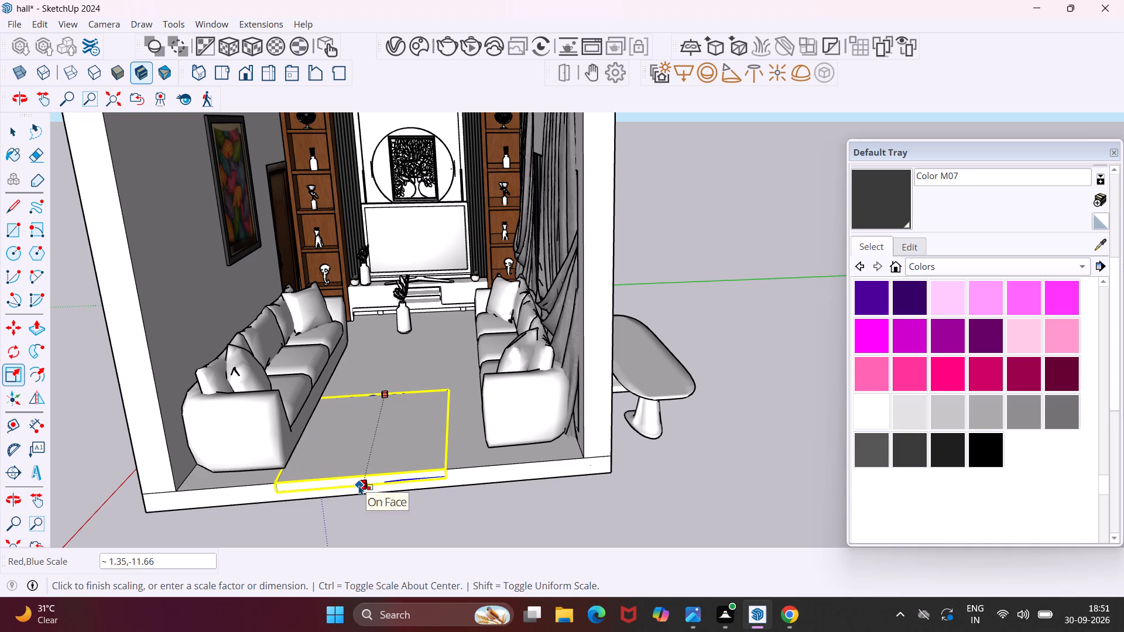
click(351, 513)
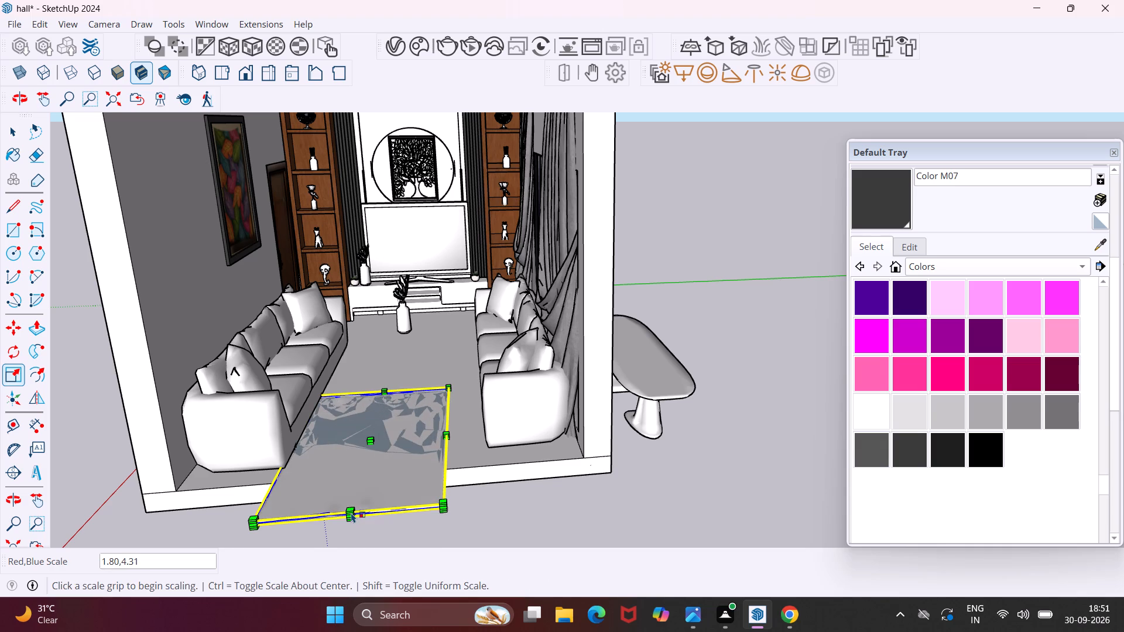
Move the resized carpet about 5' 4" deeper into the hall toward the TV unit, between the two sofas.
key(m)
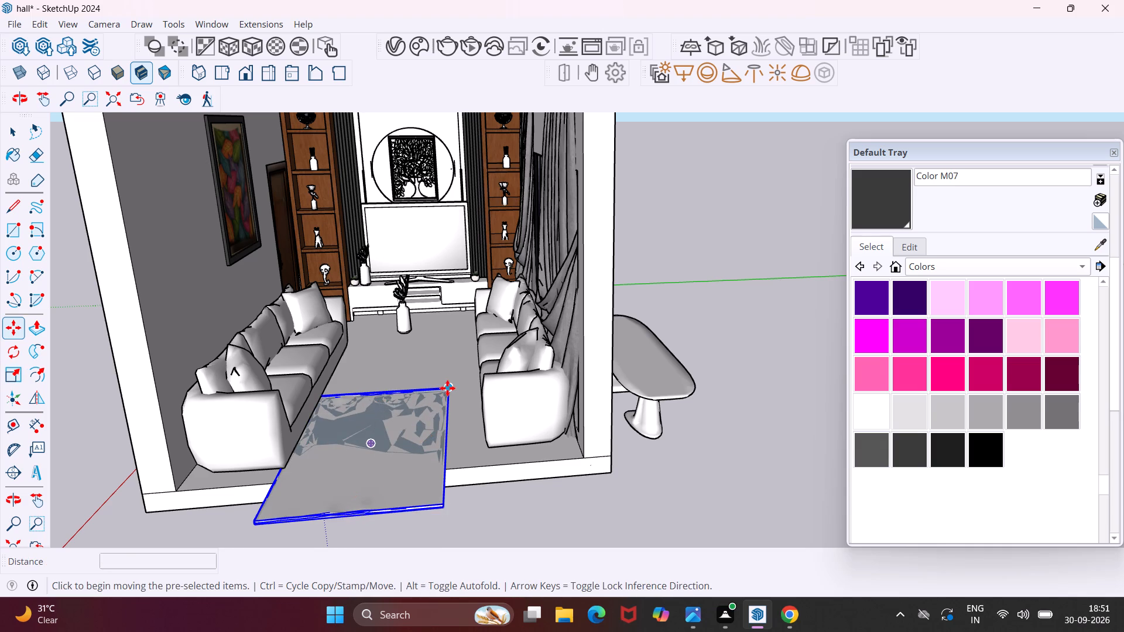
scroll(447, 388, up, 10)
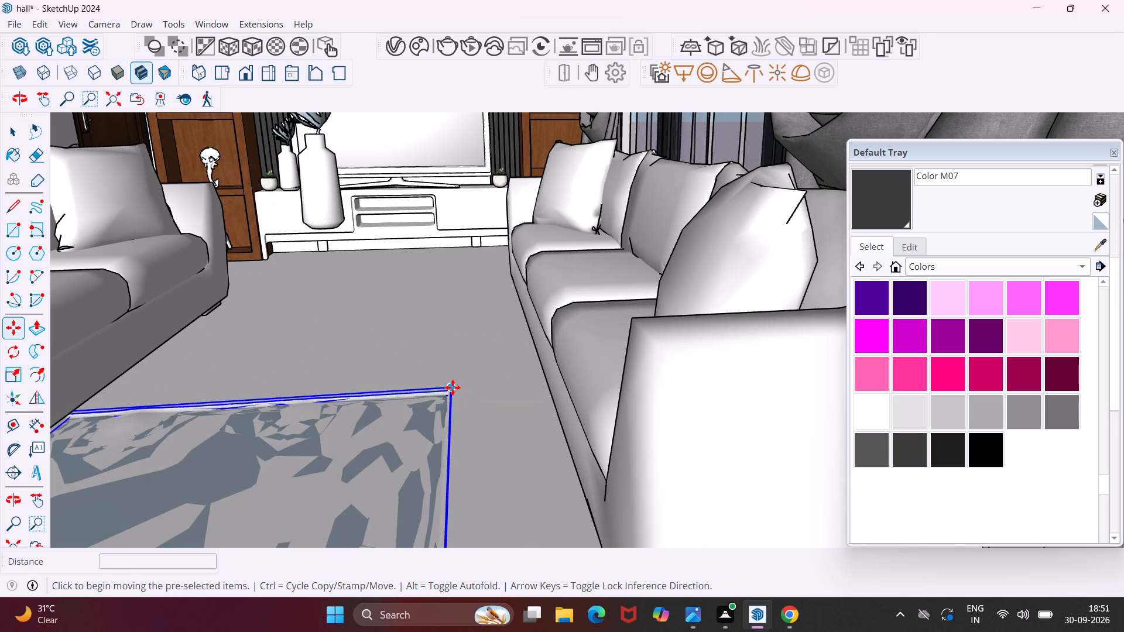
scroll(453, 387, up, 3)
click(451, 387)
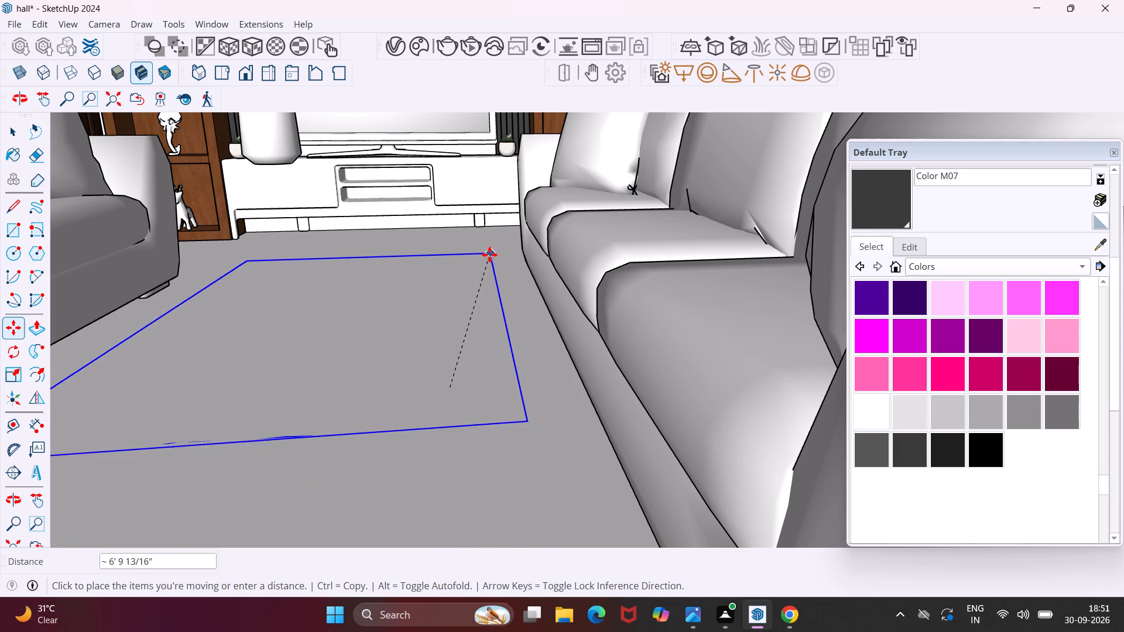
scroll(489, 256, down, 4)
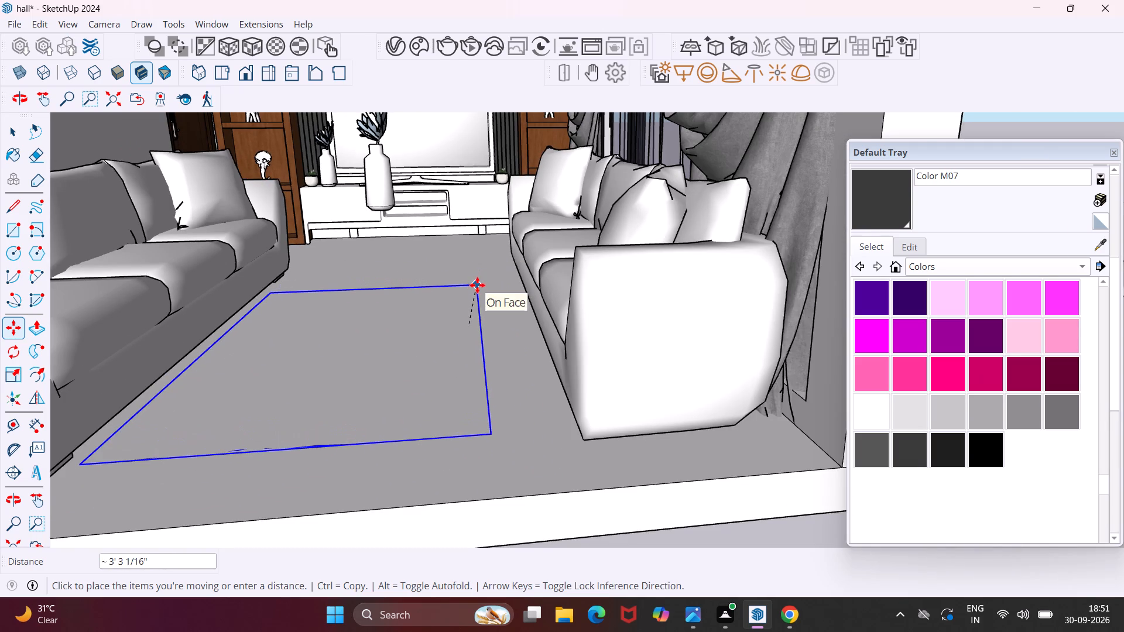
middle_drag(477, 285, 595, 417)
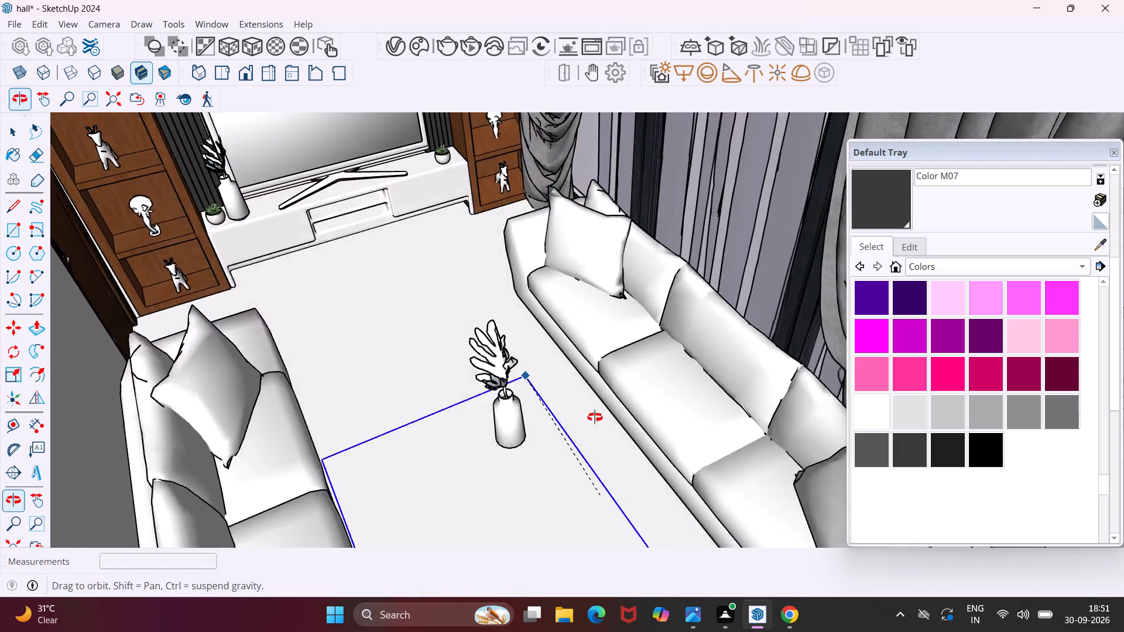
middle_drag(595, 417, 849, 485)
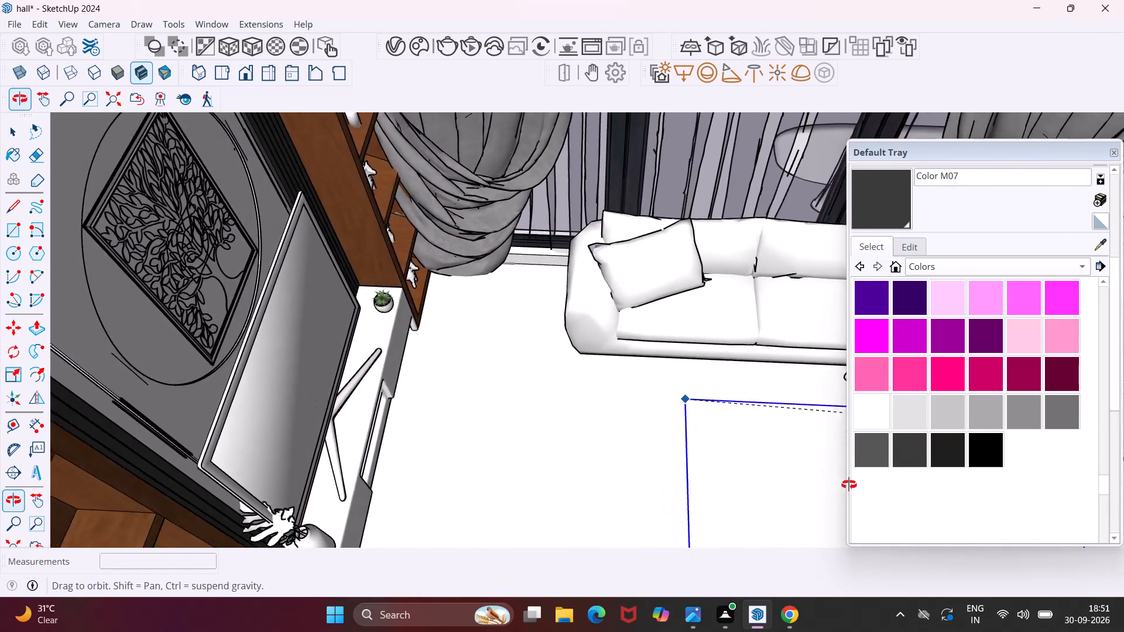
middle_drag(849, 485, 896, 473)
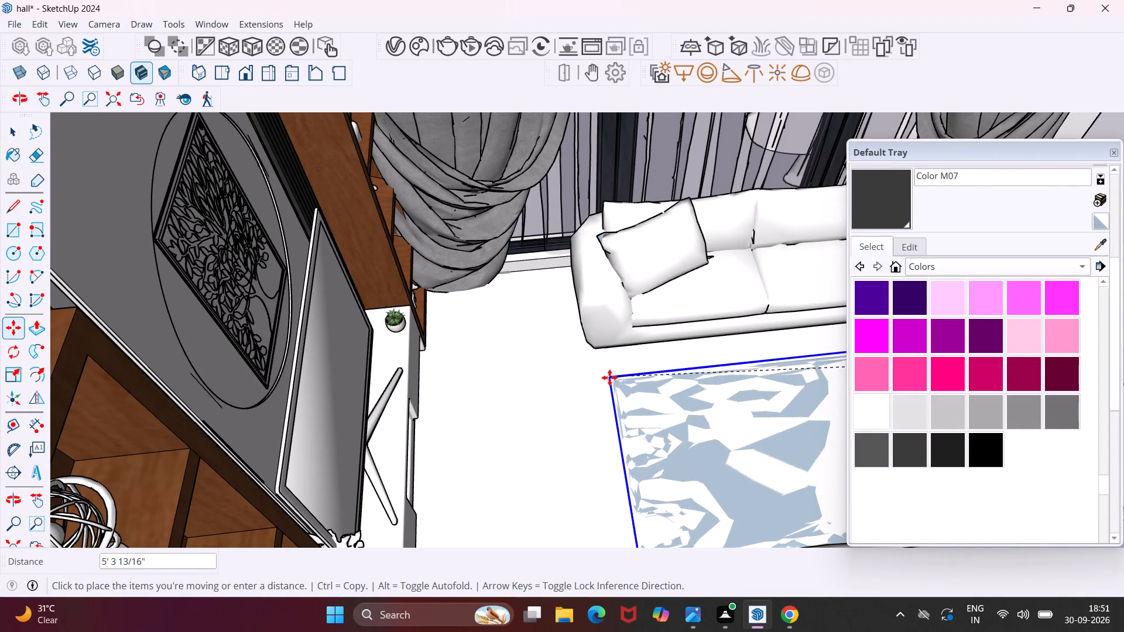
click(606, 376)
Shift the carpet 1 13/16" along the green axis, toward the sofa beside the curtained wall.
scroll(591, 374, down, 2)
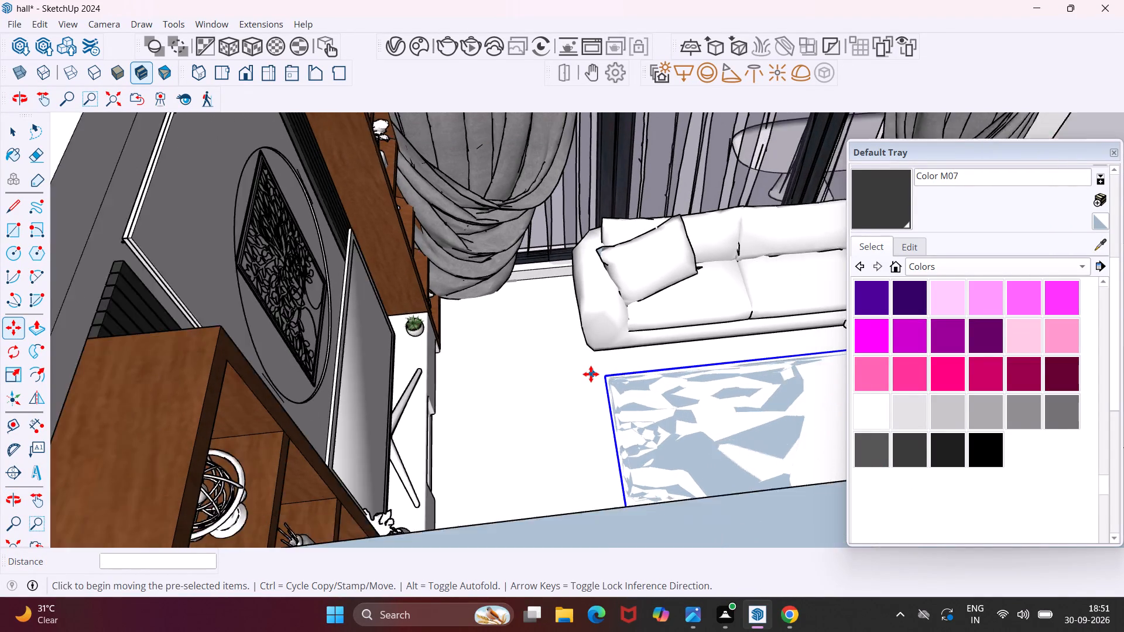
scroll(591, 374, down, 2)
middle_drag(664, 381, 372, 370)
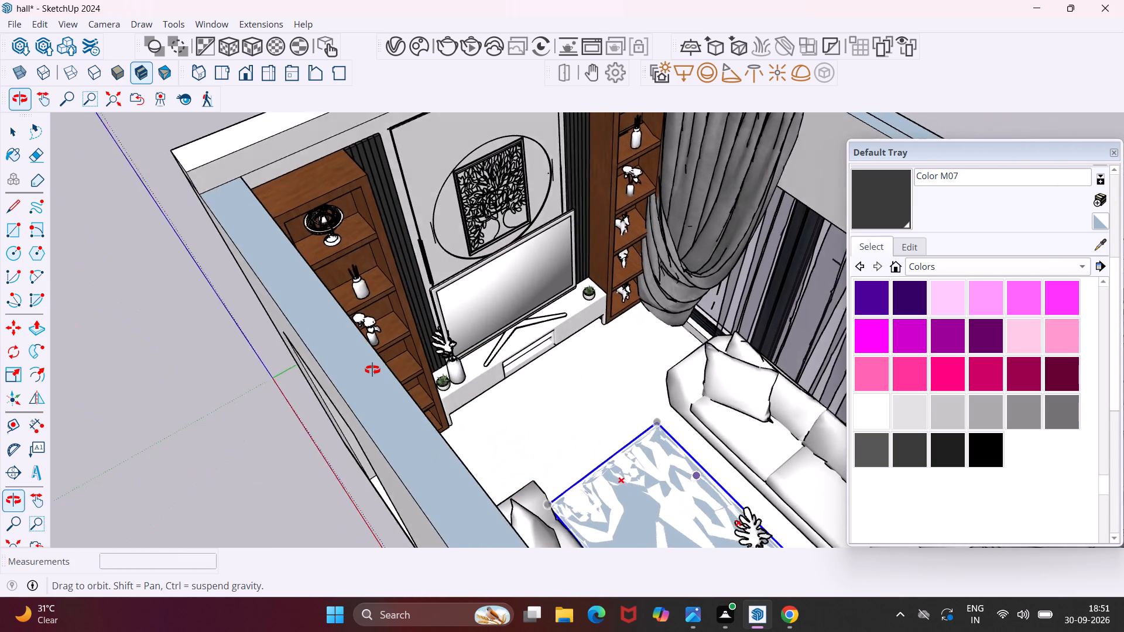
middle_drag(372, 370, 368, 369)
scroll(469, 425, down, 4)
middle_drag(573, 499, 547, 489)
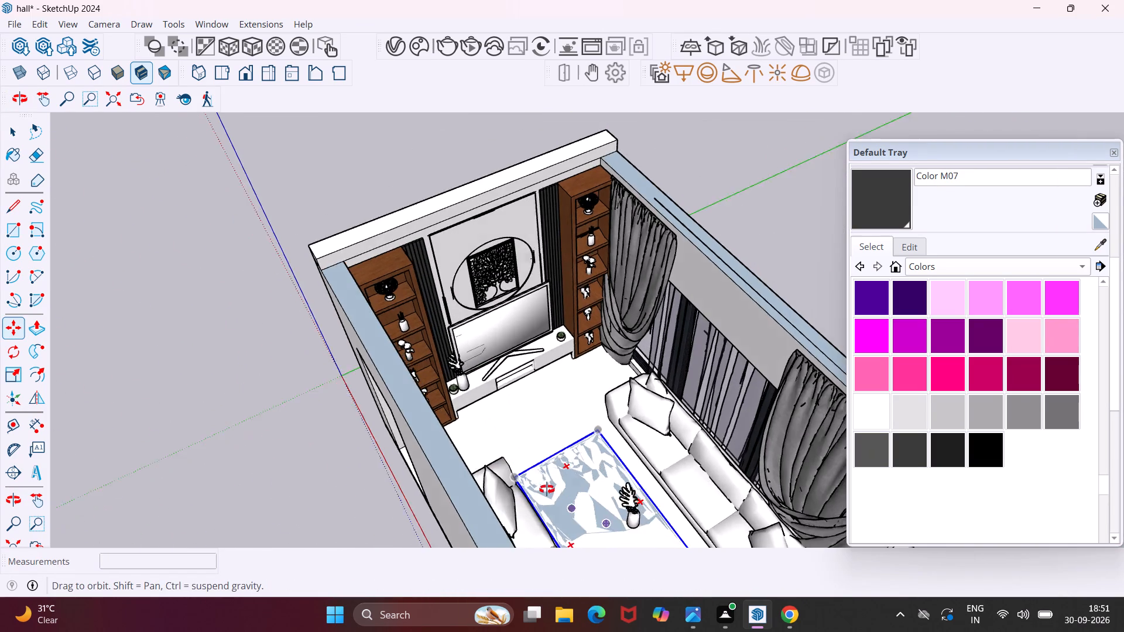
middle_drag(547, 489, 429, 426)
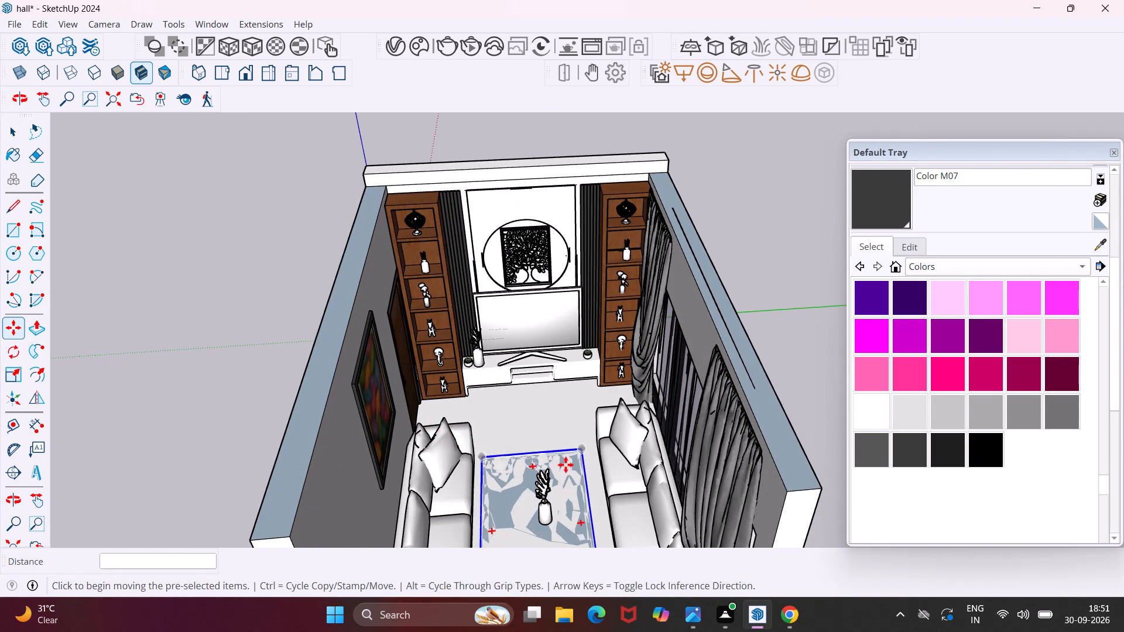
scroll(586, 449, up, 14)
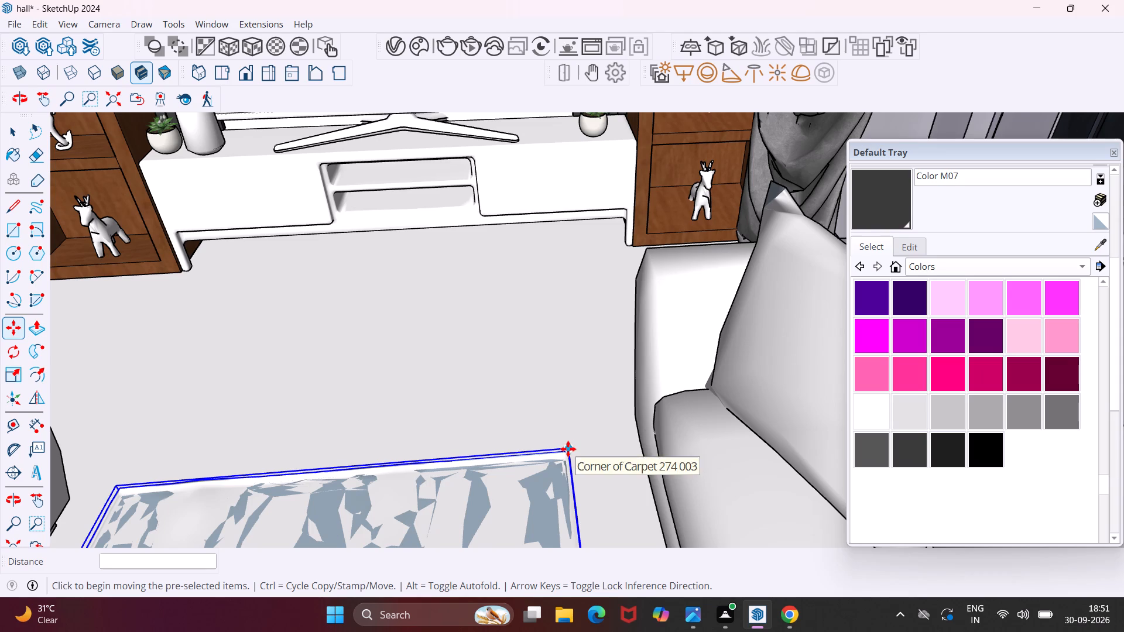
click(568, 449)
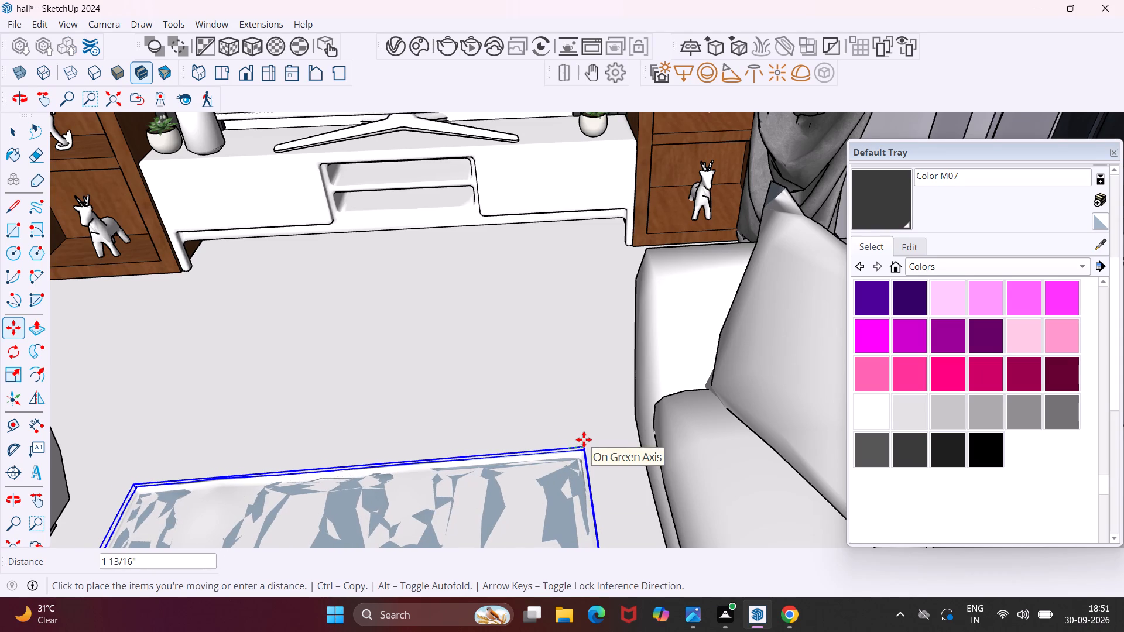
click(584, 439)
Move the table from outside the curtained wall about 8' 7" back into the hall, onto the carpet's front edge under the vase.
scroll(540, 442, down, 15)
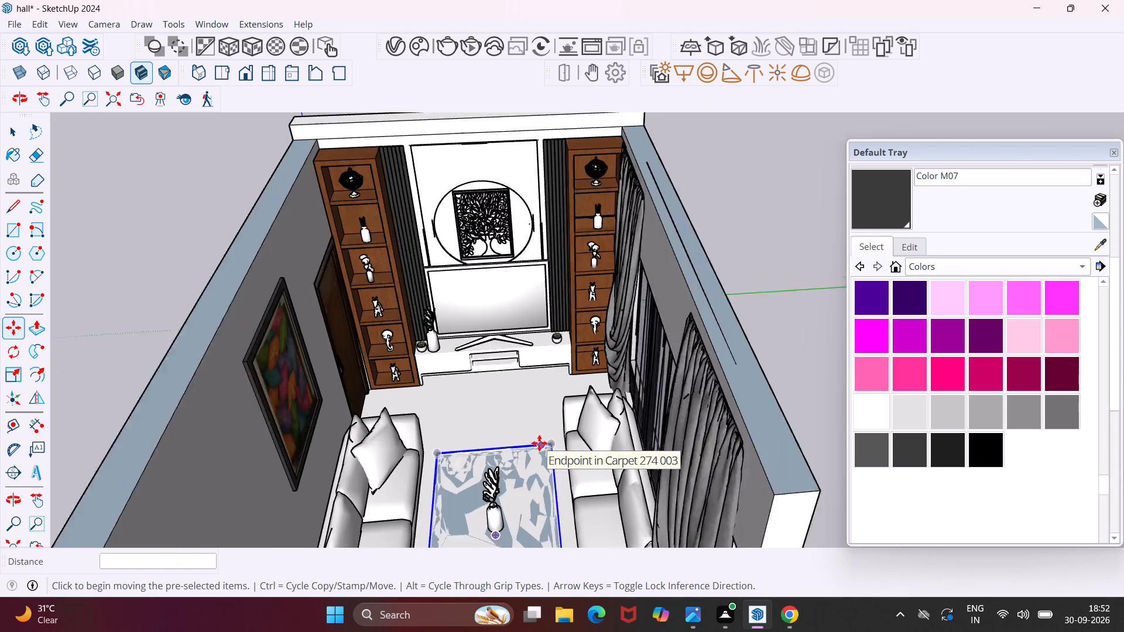
scroll(539, 443, down, 5)
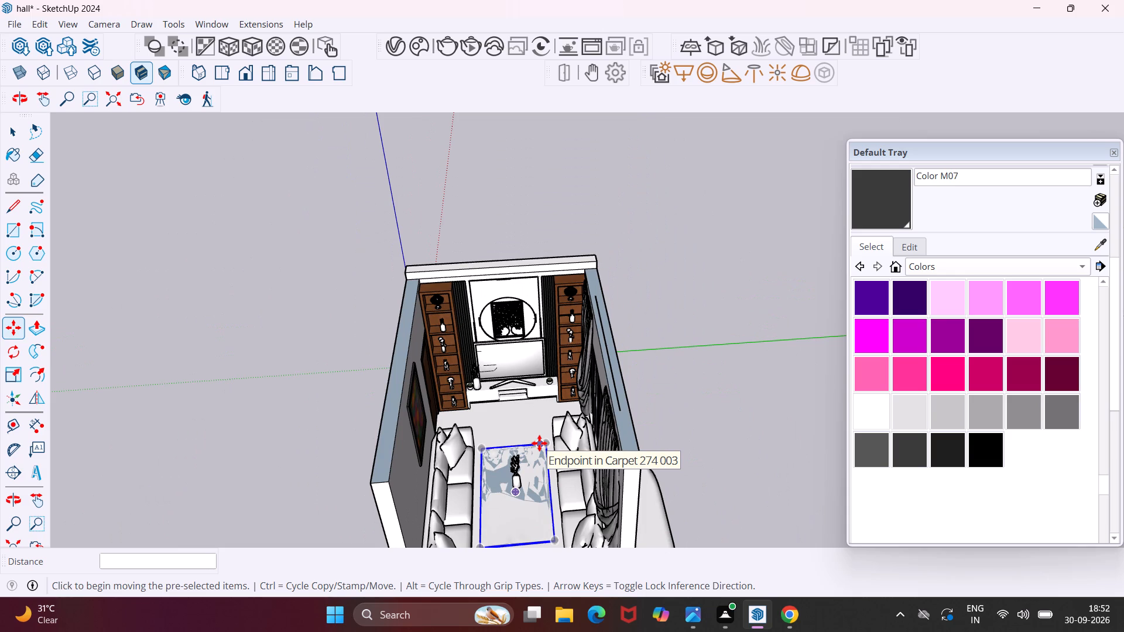
scroll(539, 443, down, 4)
middle_drag(602, 548, 589, 537)
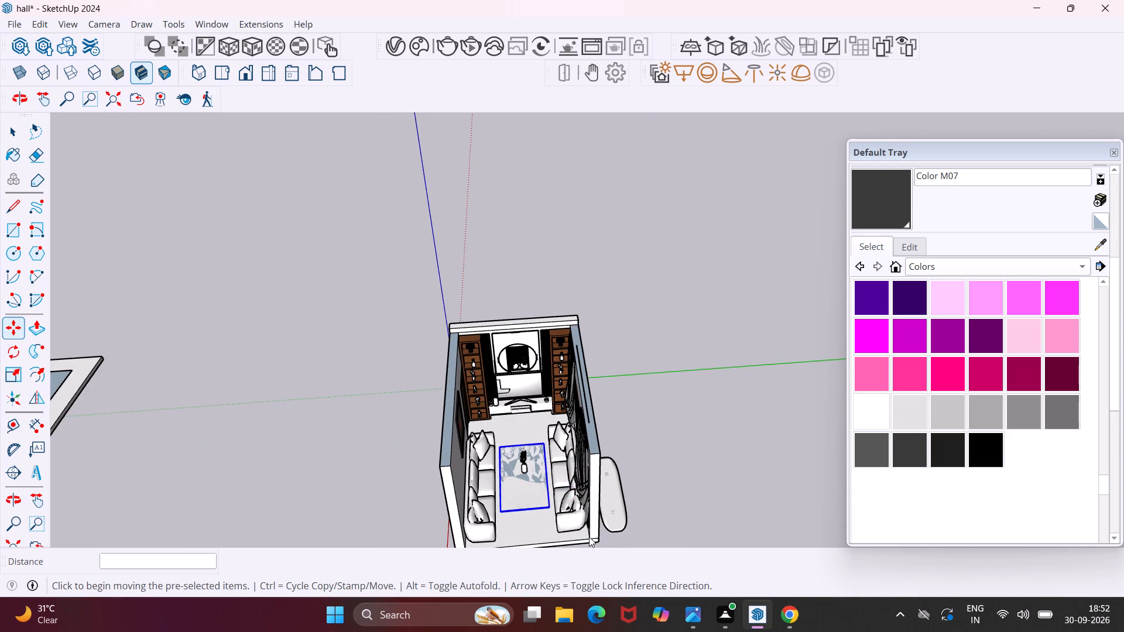
middle_drag(589, 537, 554, 489)
middle_drag(554, 488, 505, 362)
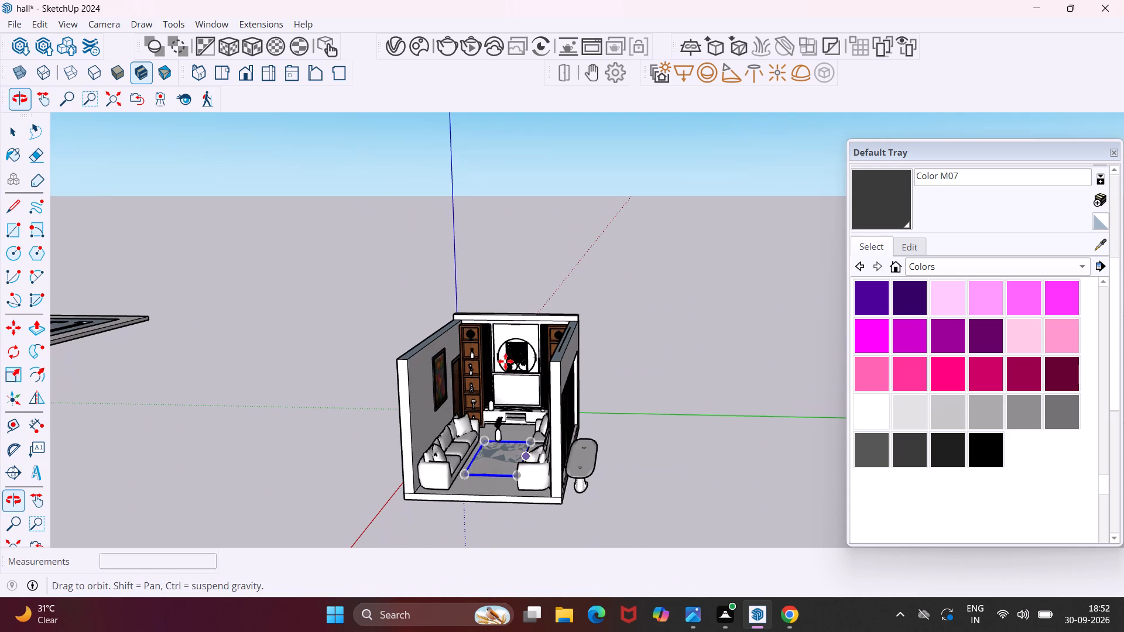
key(Escape)
key(space)
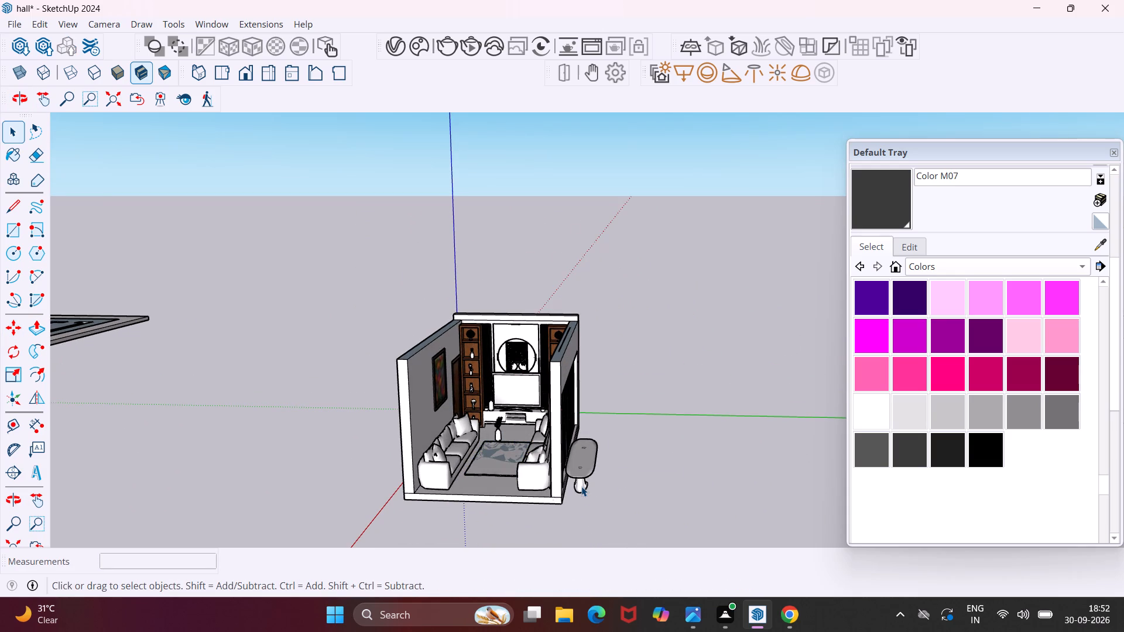
click(581, 486)
key(m)
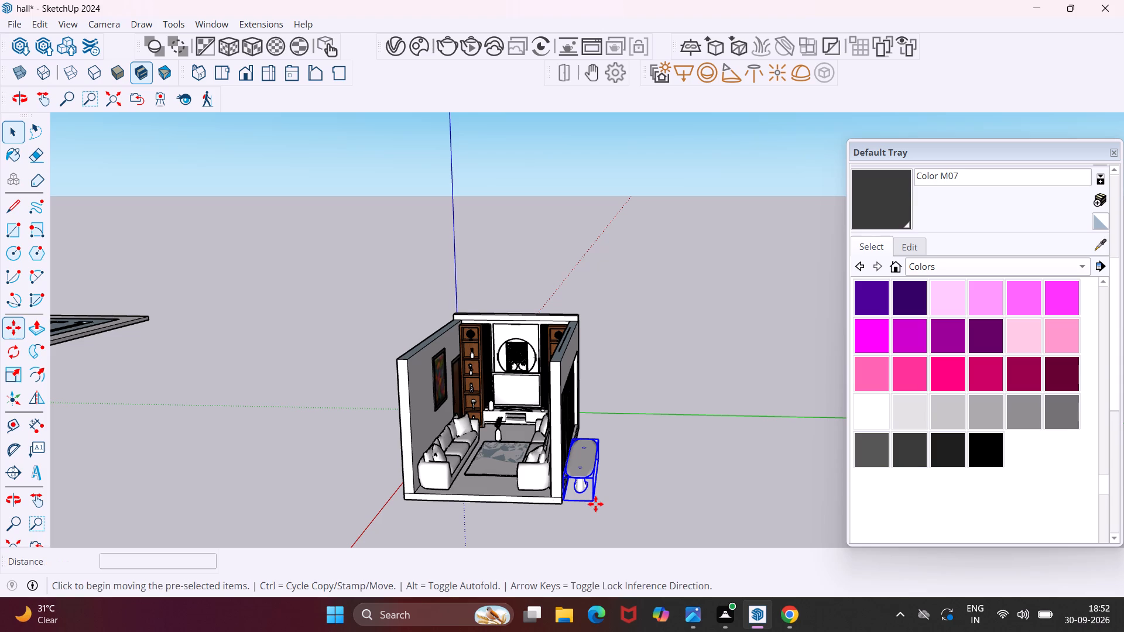
click(595, 501)
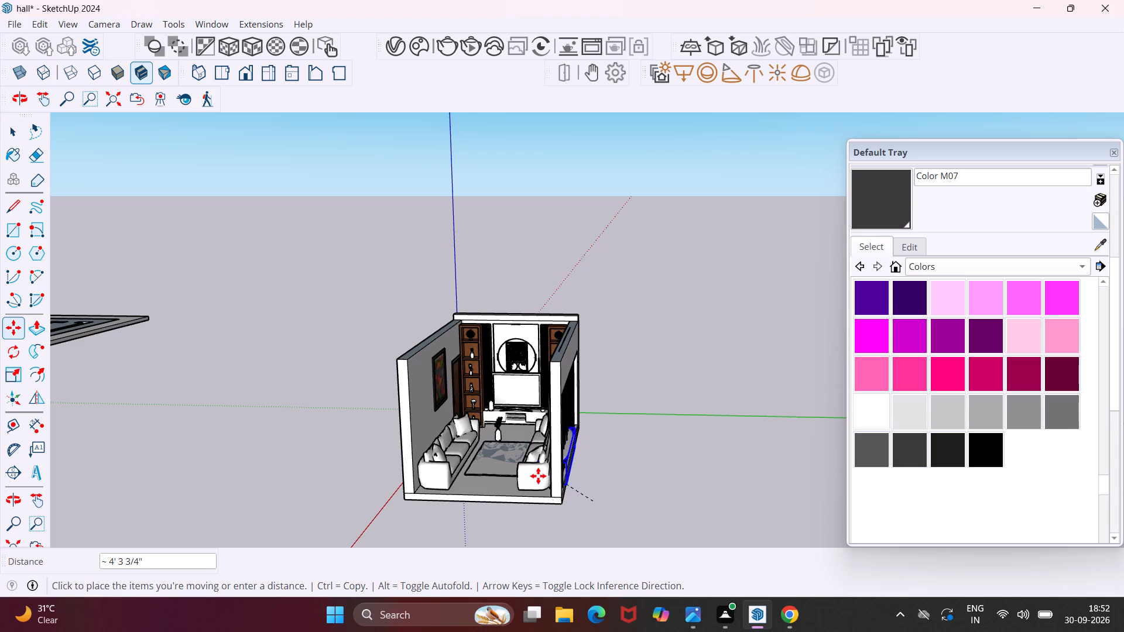
scroll(502, 473, up, 14)
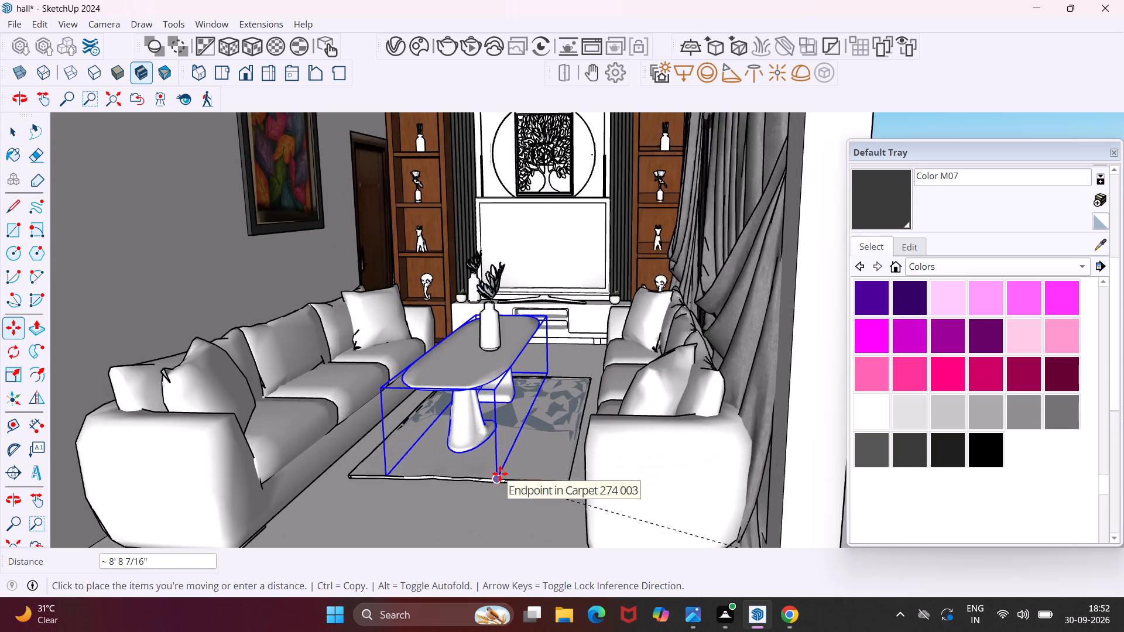
scroll(497, 473, up, 4)
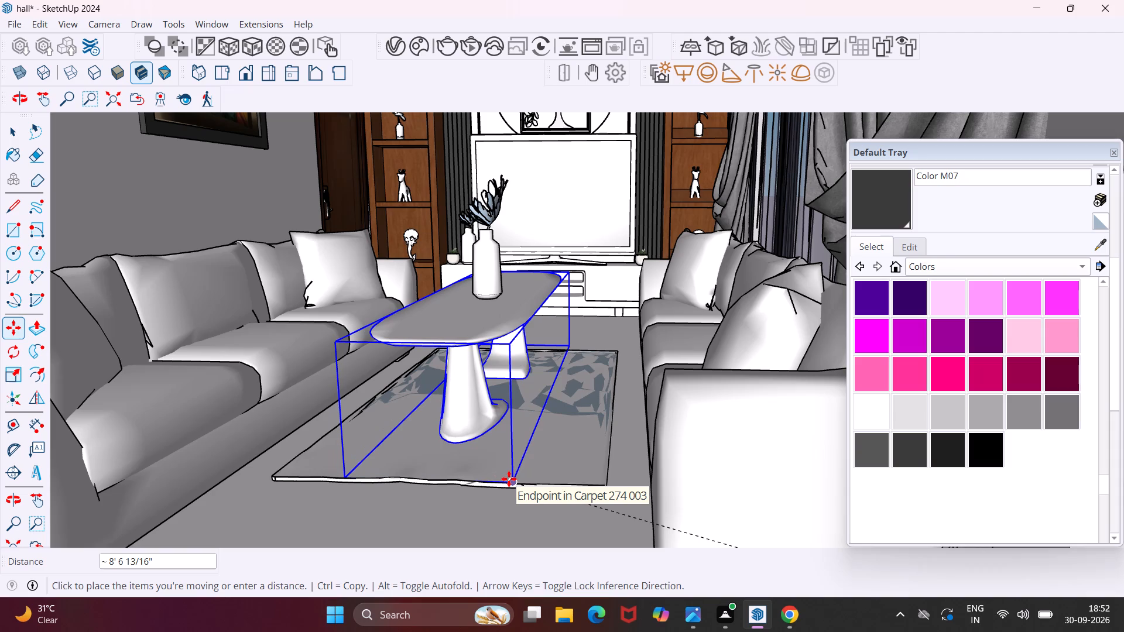
click(509, 479)
key(Escape)
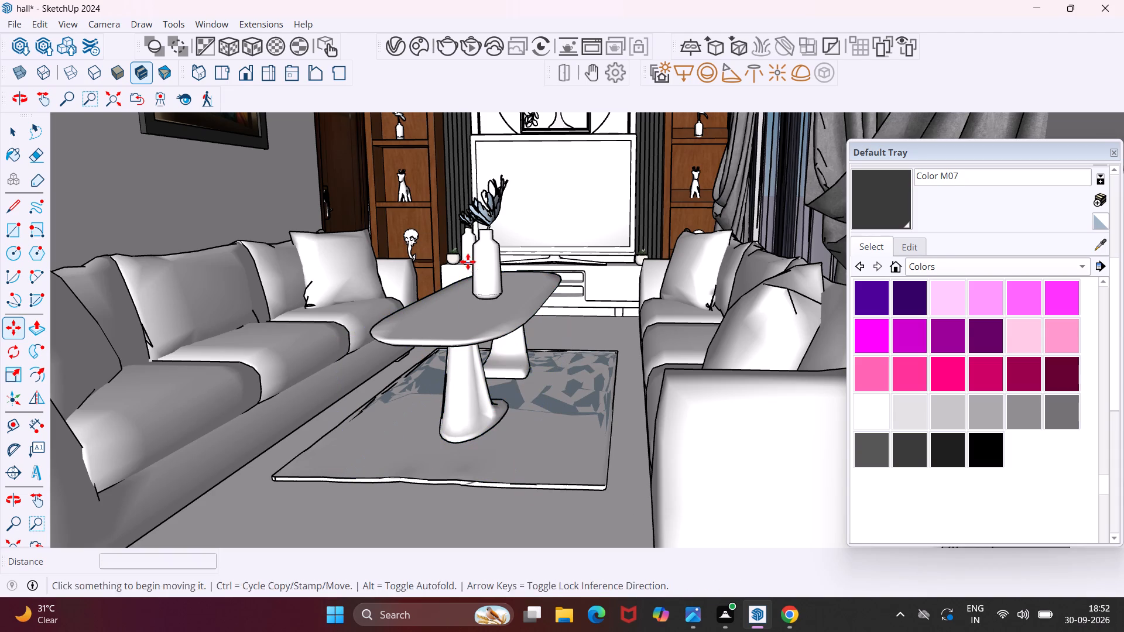
Reposition the vase on the tabletop, moving it 7 9/16" along the red axis and about 1' 9" toward the TV unit.
key(space)
click(485, 267)
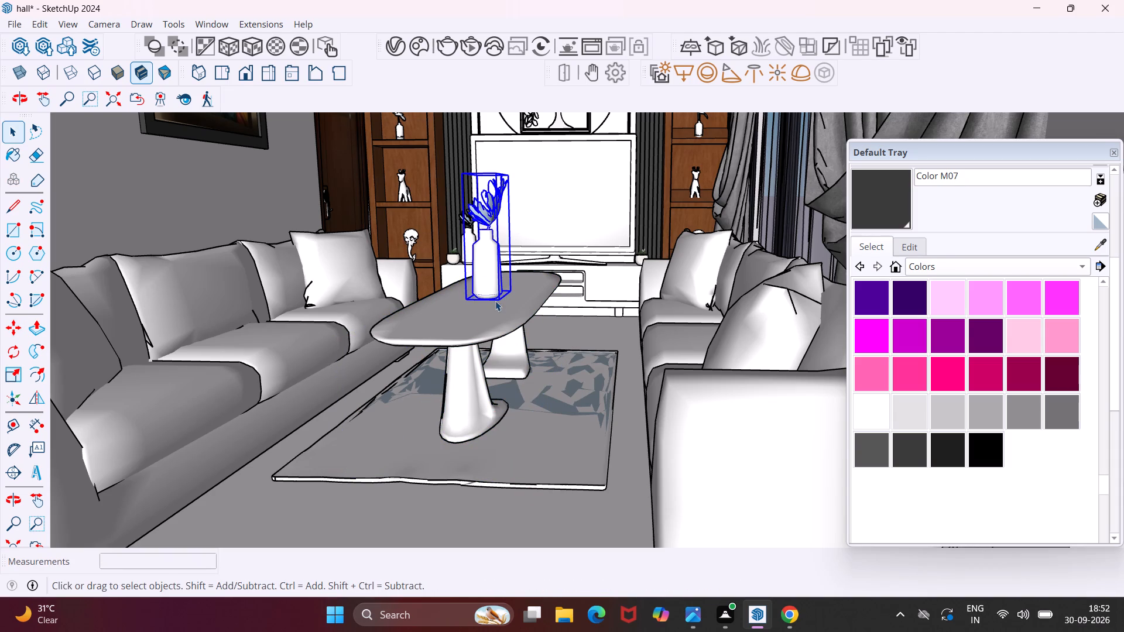
key(m)
click(499, 301)
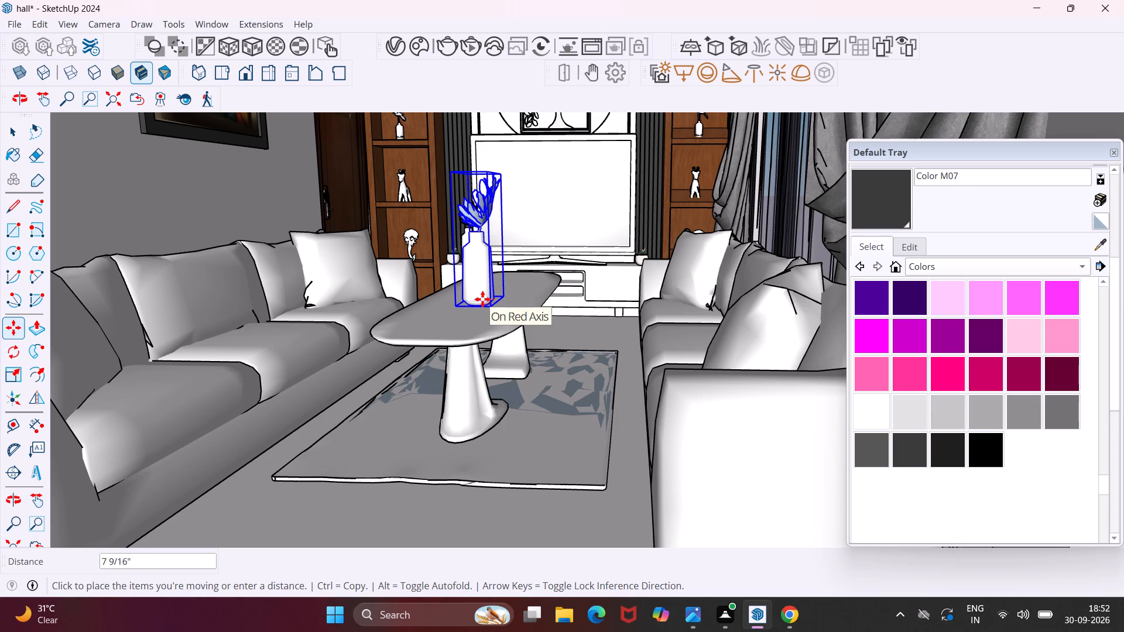
click(482, 299)
middle_drag(482, 298, 523, 324)
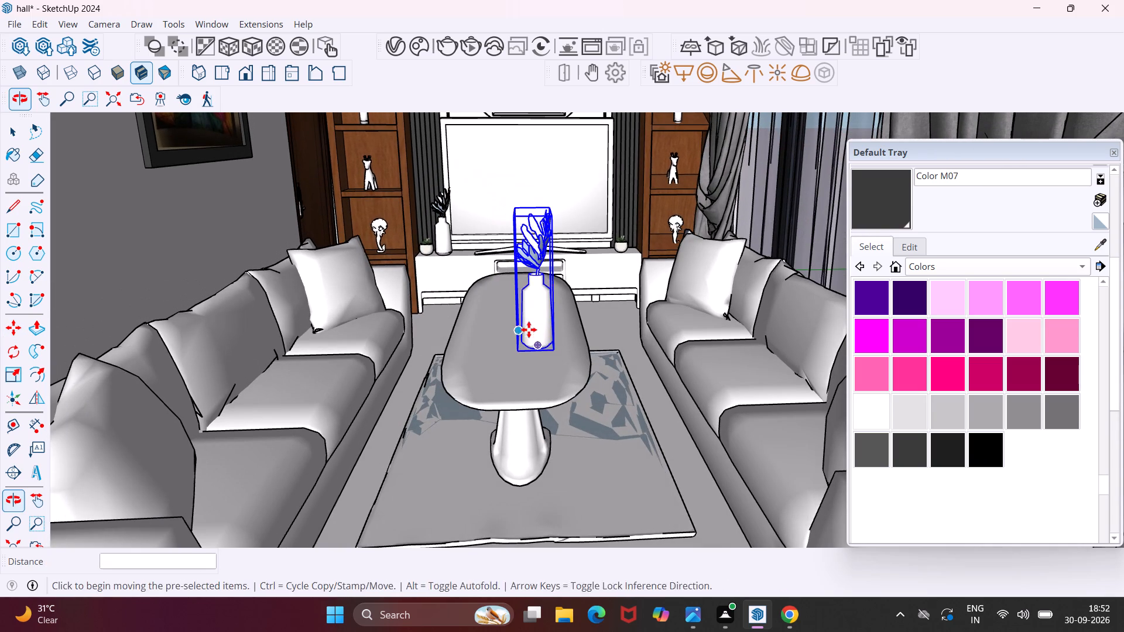
middle_drag(561, 347, 461, 398)
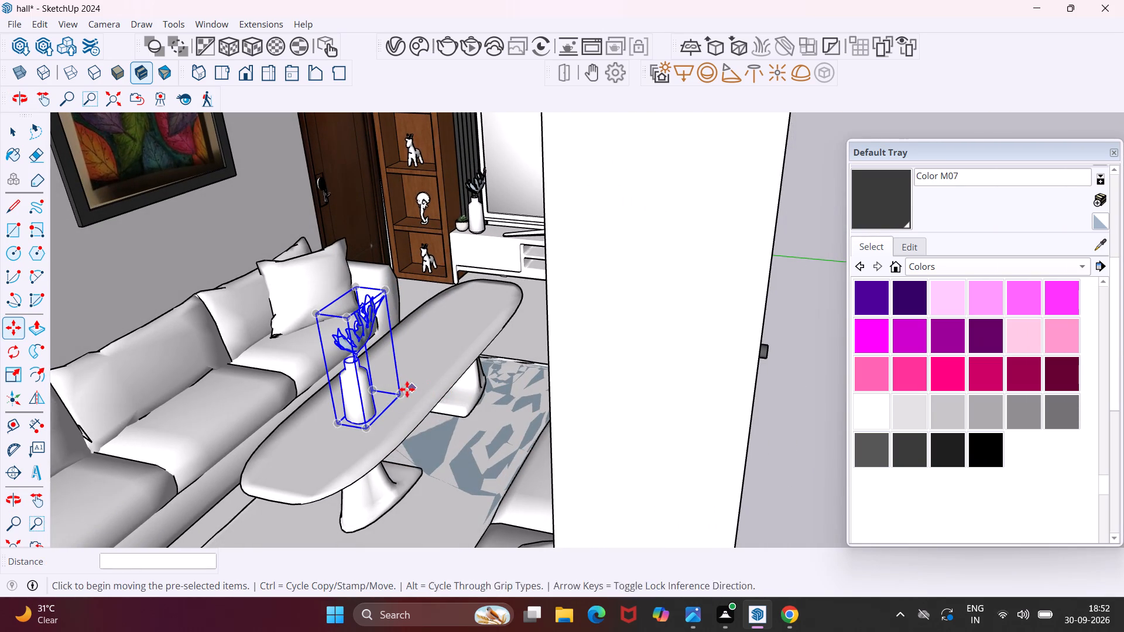
click(398, 398)
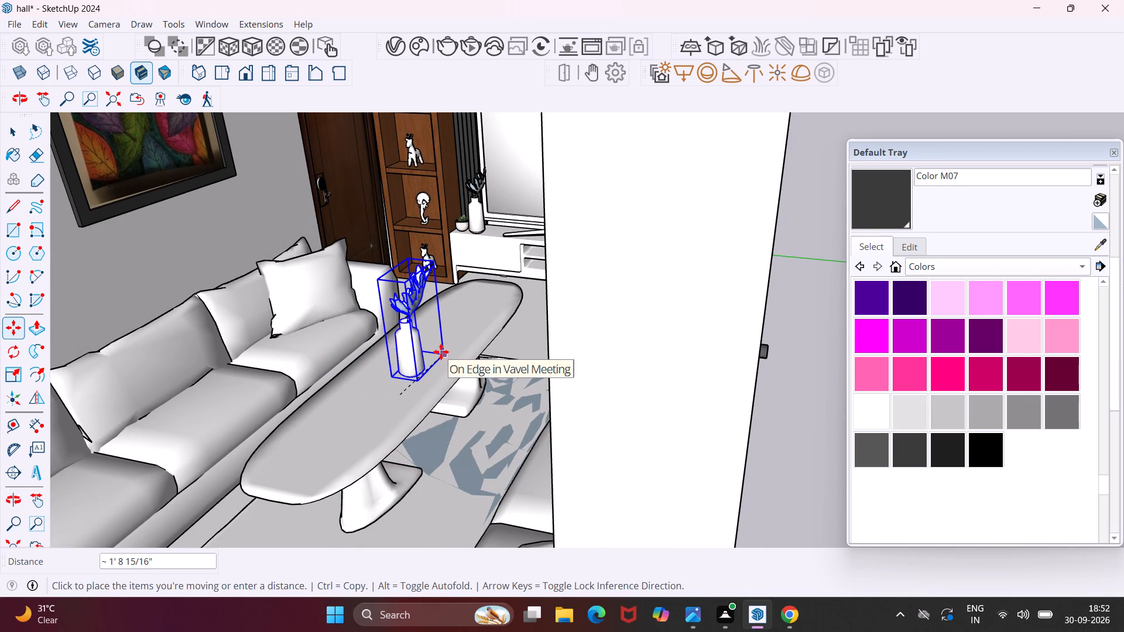
click(441, 352)
key(Escape)
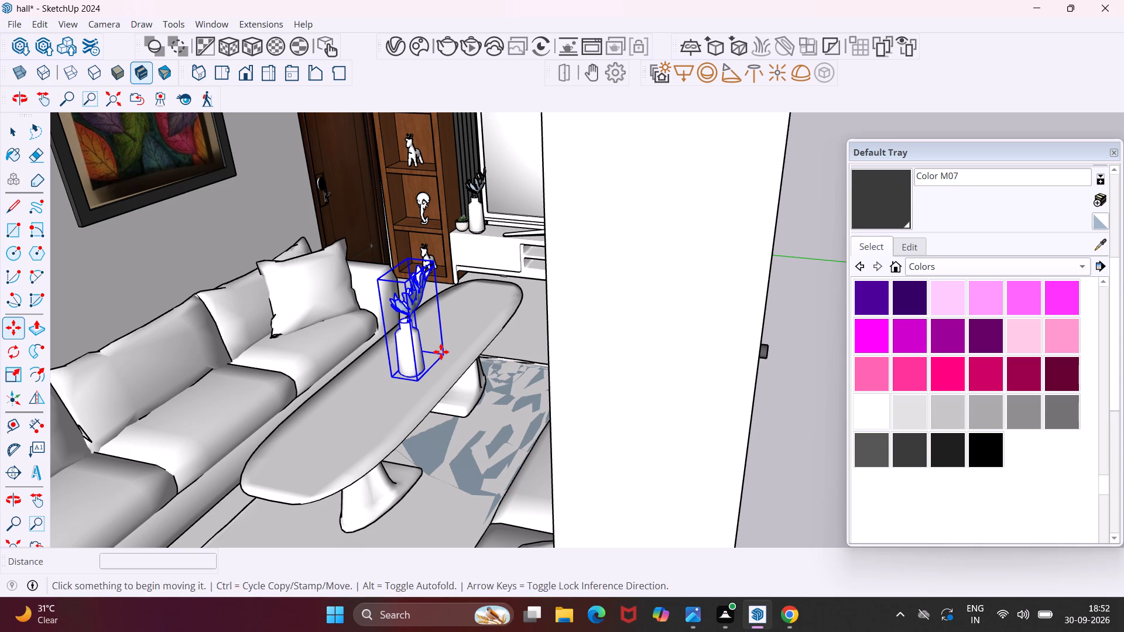
key(space)
middle_drag(417, 358, 509, 345)
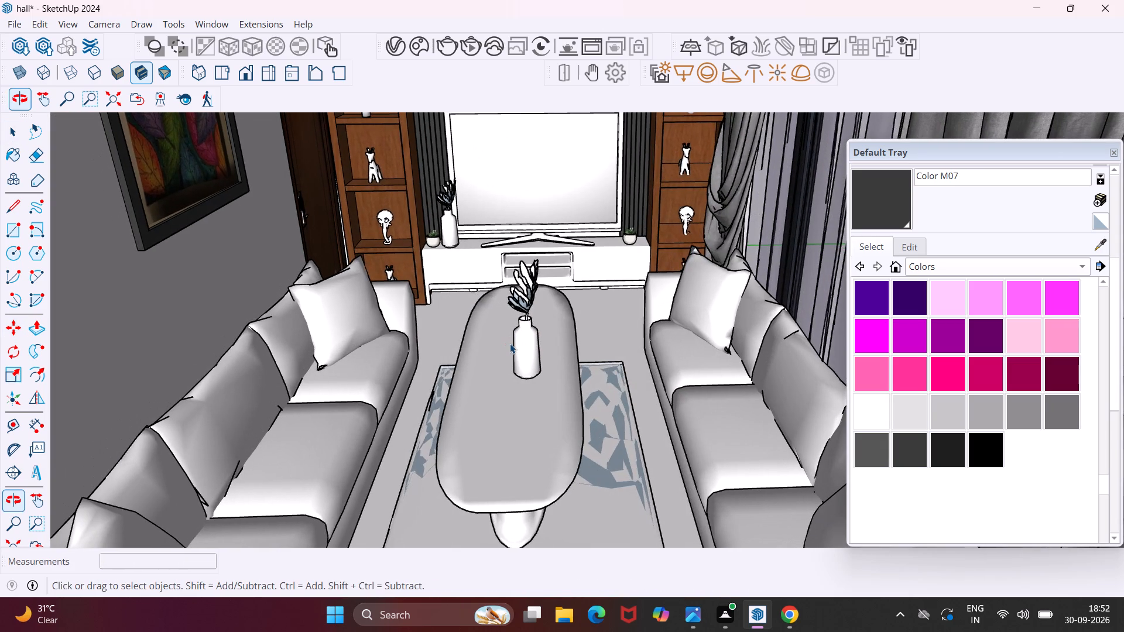
Reopen the Chaos Cosmos library and limit its assets to the downloaded ones.
click(421, 52)
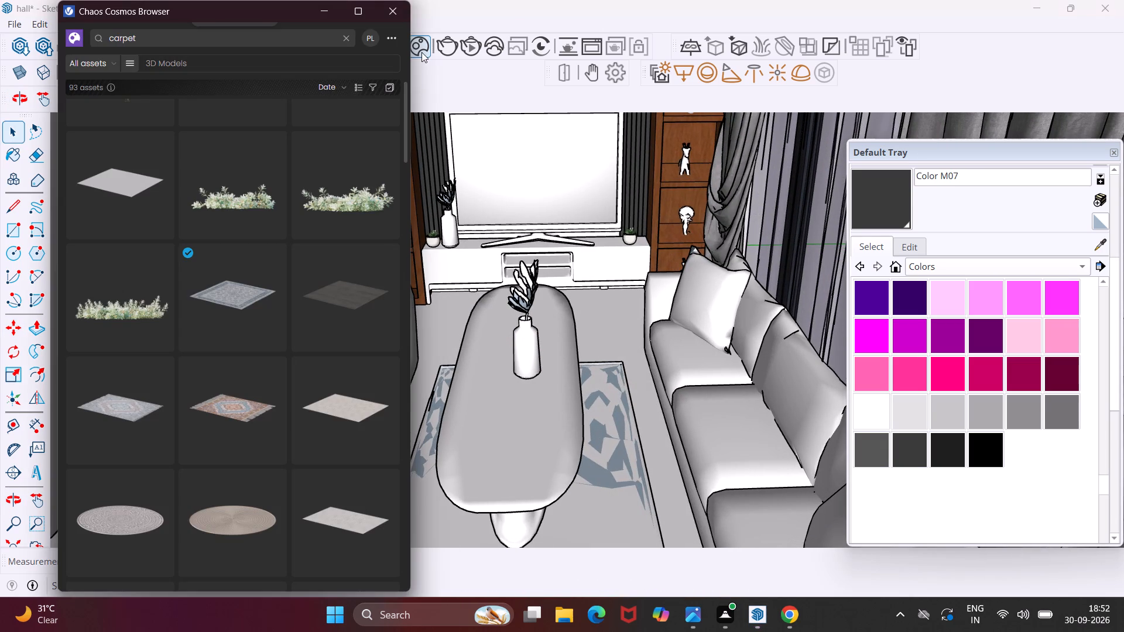
scroll(207, 74, up, 2)
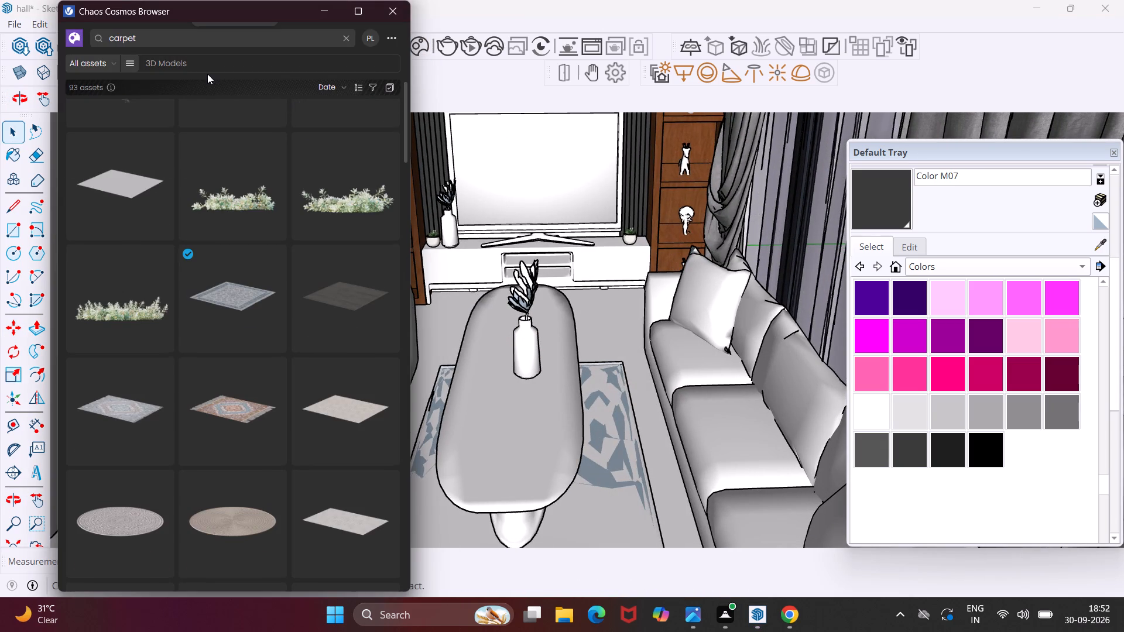
scroll(207, 74, up, 9)
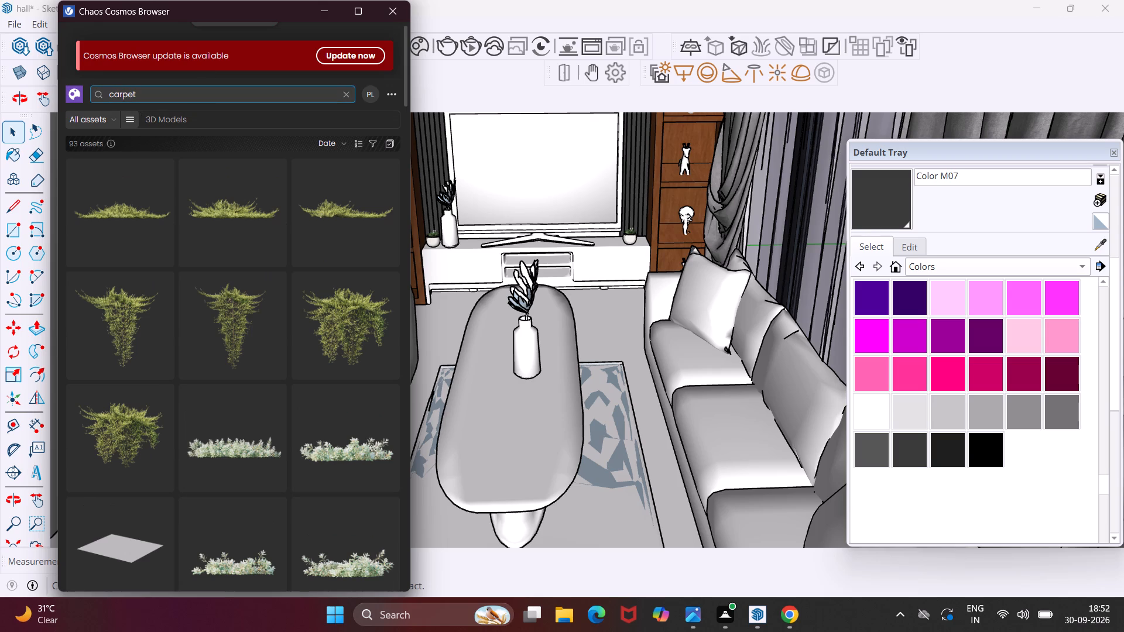
click(194, 83)
click(188, 96)
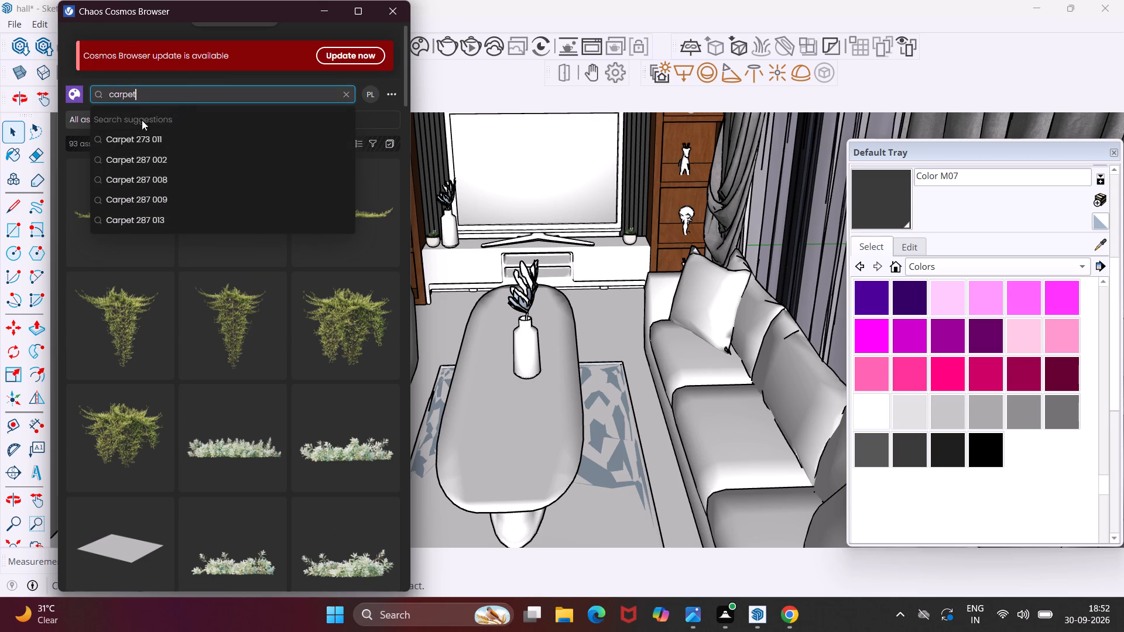
click(87, 122)
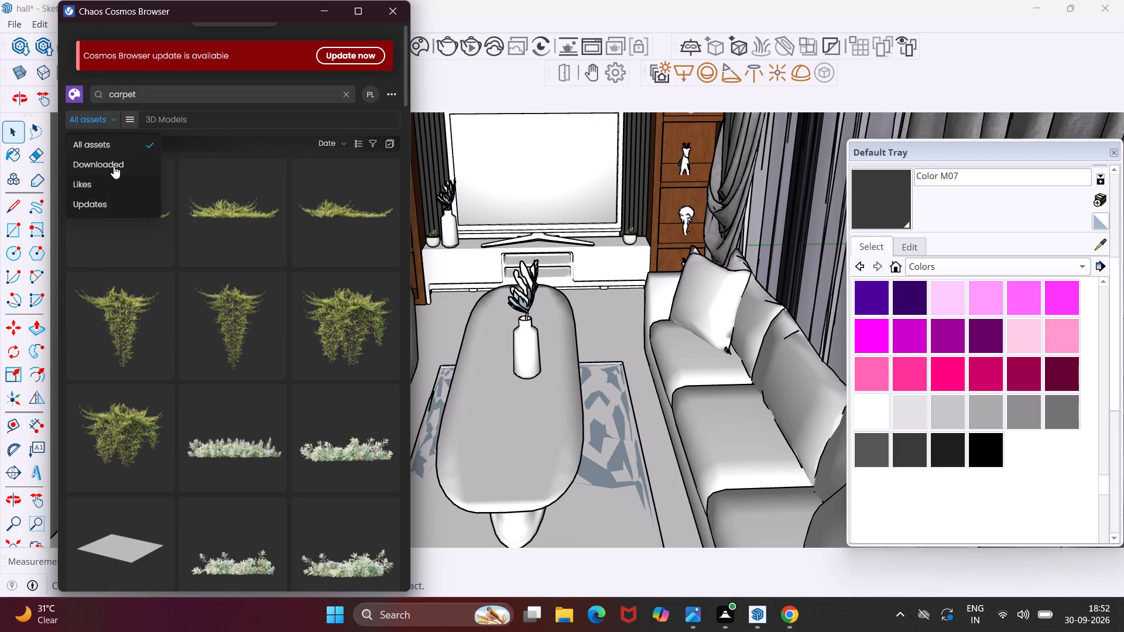
click(114, 166)
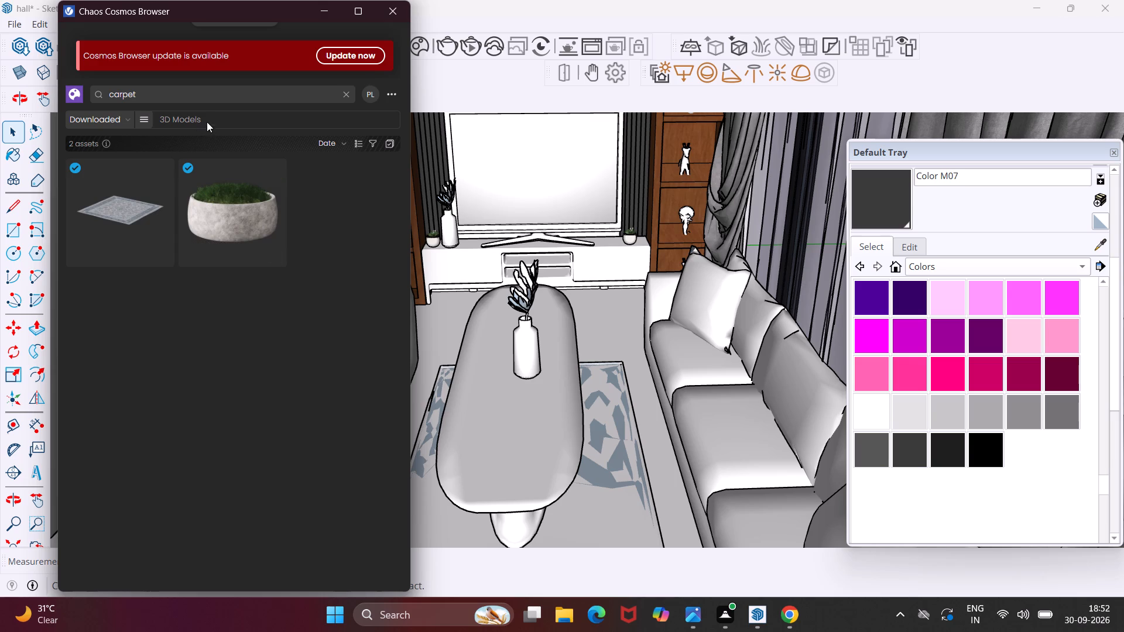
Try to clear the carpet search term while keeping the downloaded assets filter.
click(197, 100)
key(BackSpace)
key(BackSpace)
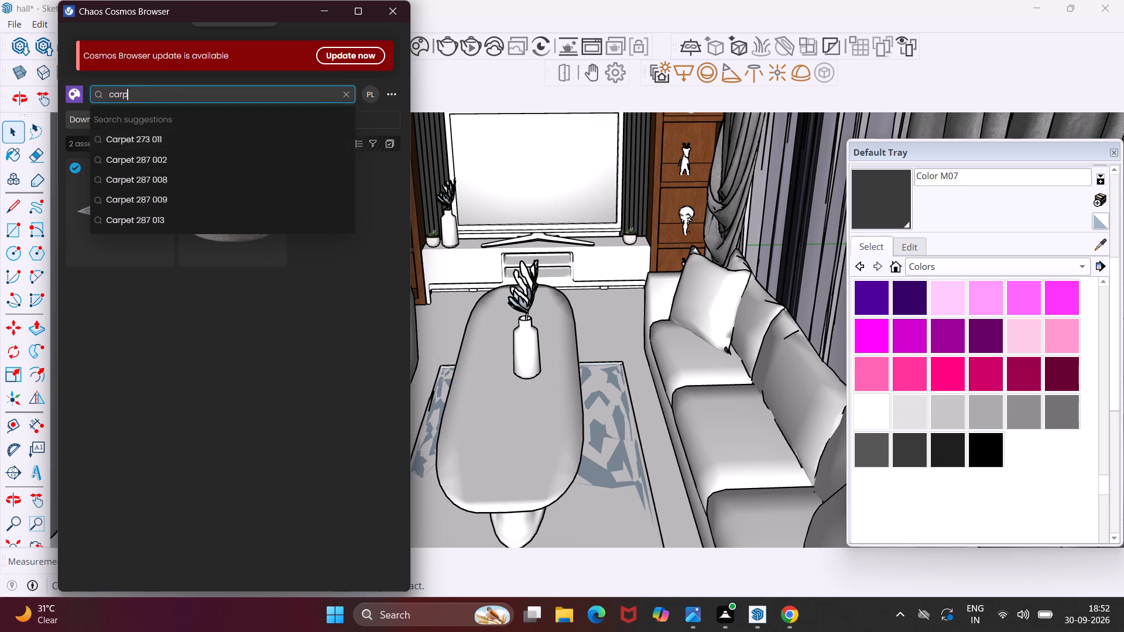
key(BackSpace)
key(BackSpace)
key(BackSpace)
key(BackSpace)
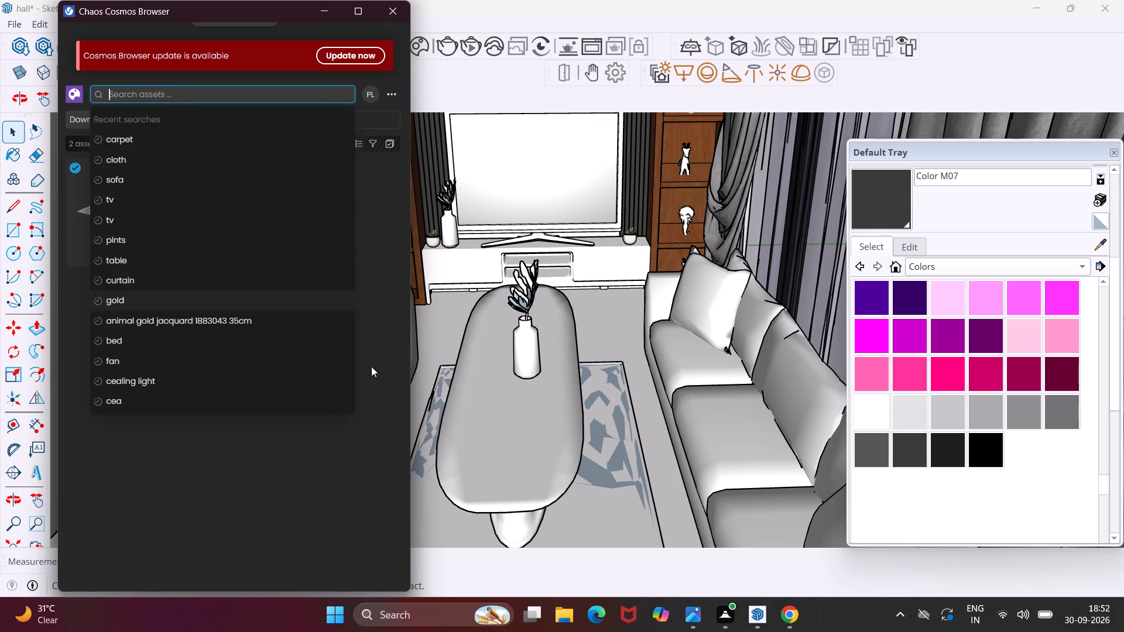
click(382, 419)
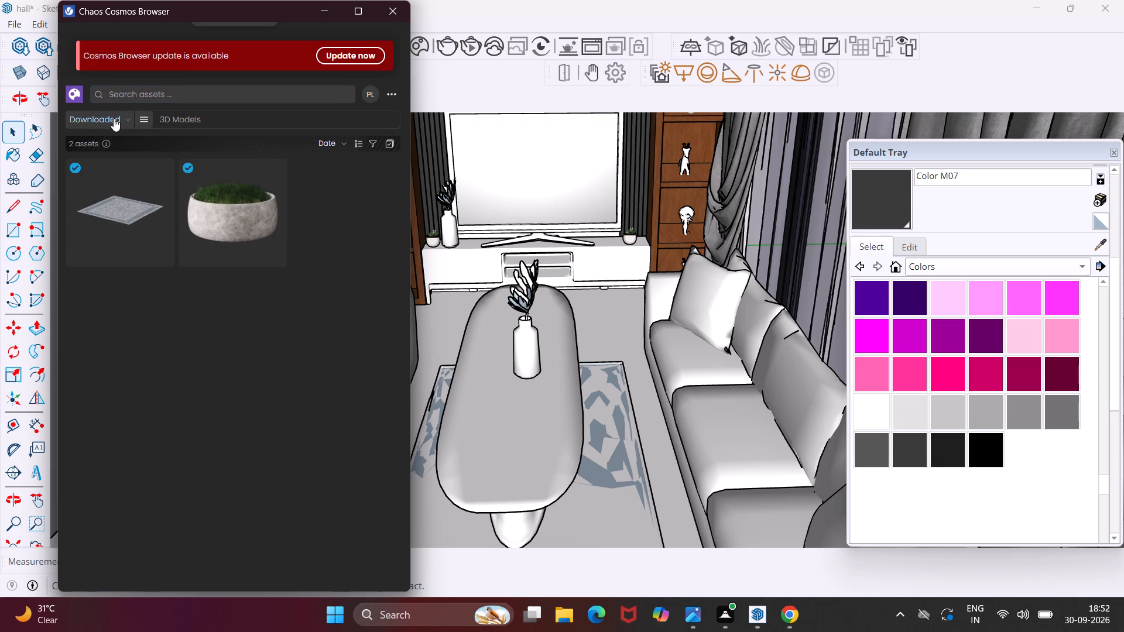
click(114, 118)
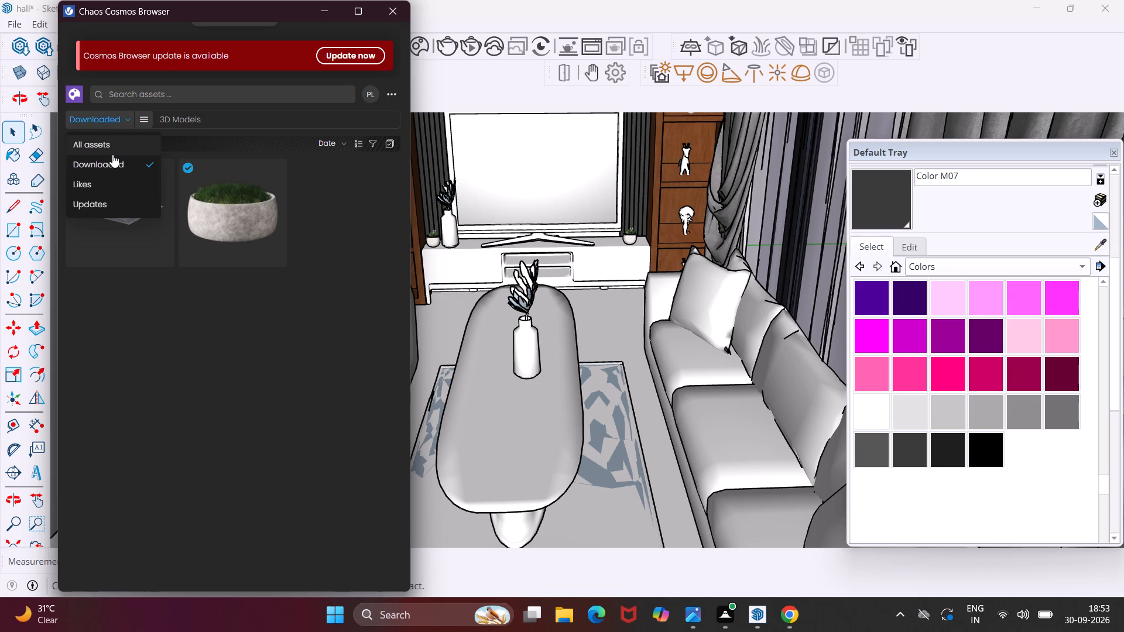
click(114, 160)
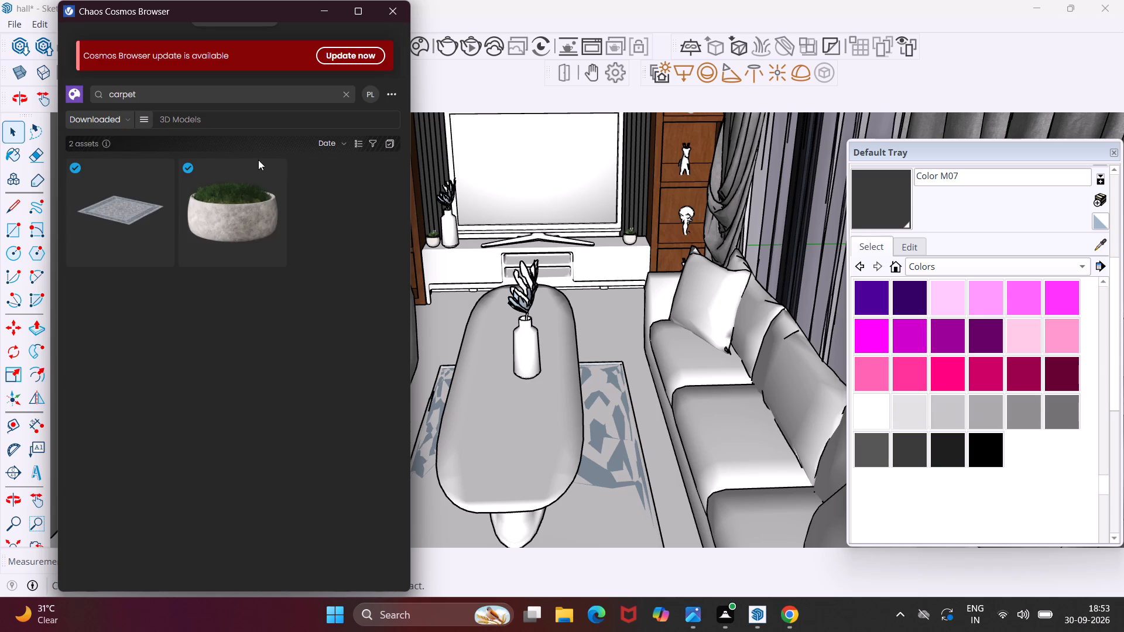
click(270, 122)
Browse the downloaded 3D models in the Furniture category for further hall pieces.
click(142, 124)
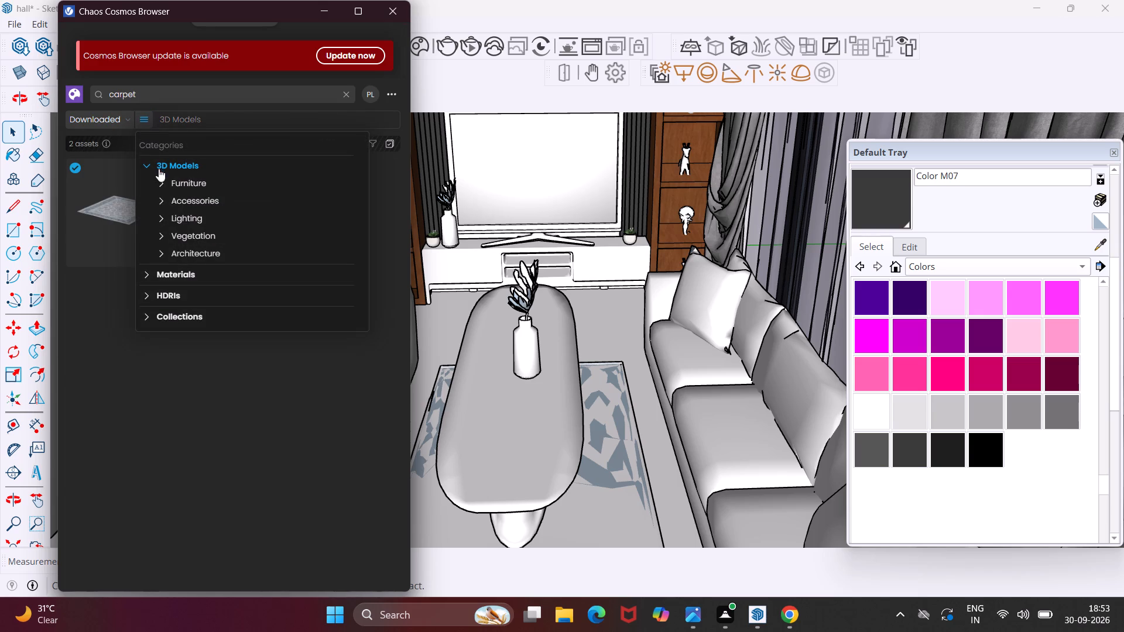
click(202, 185)
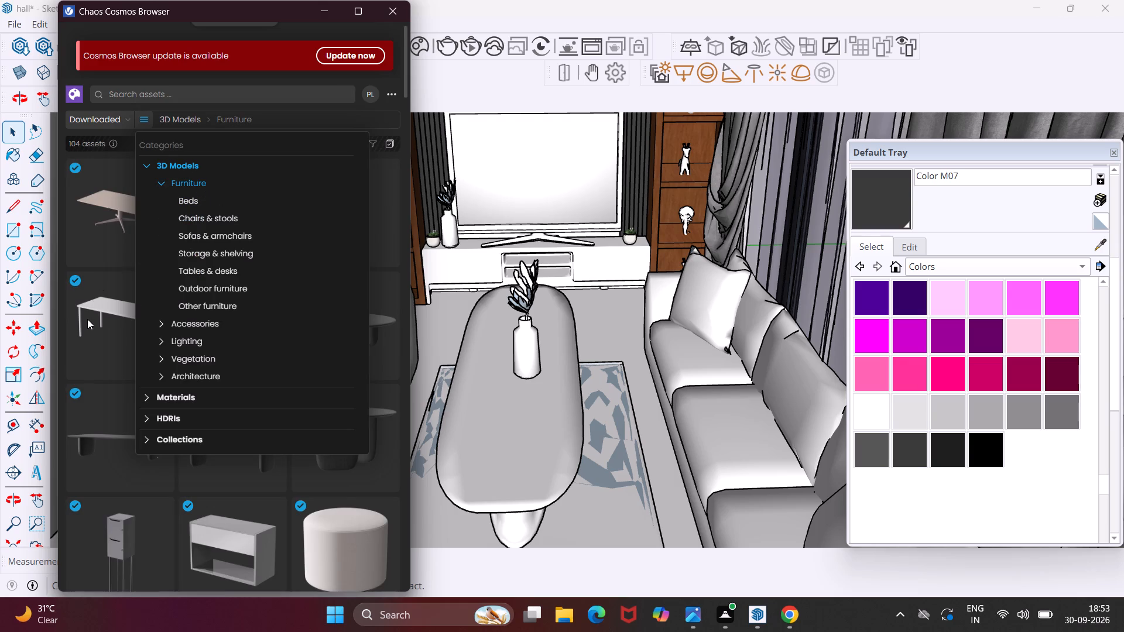
click(88, 320)
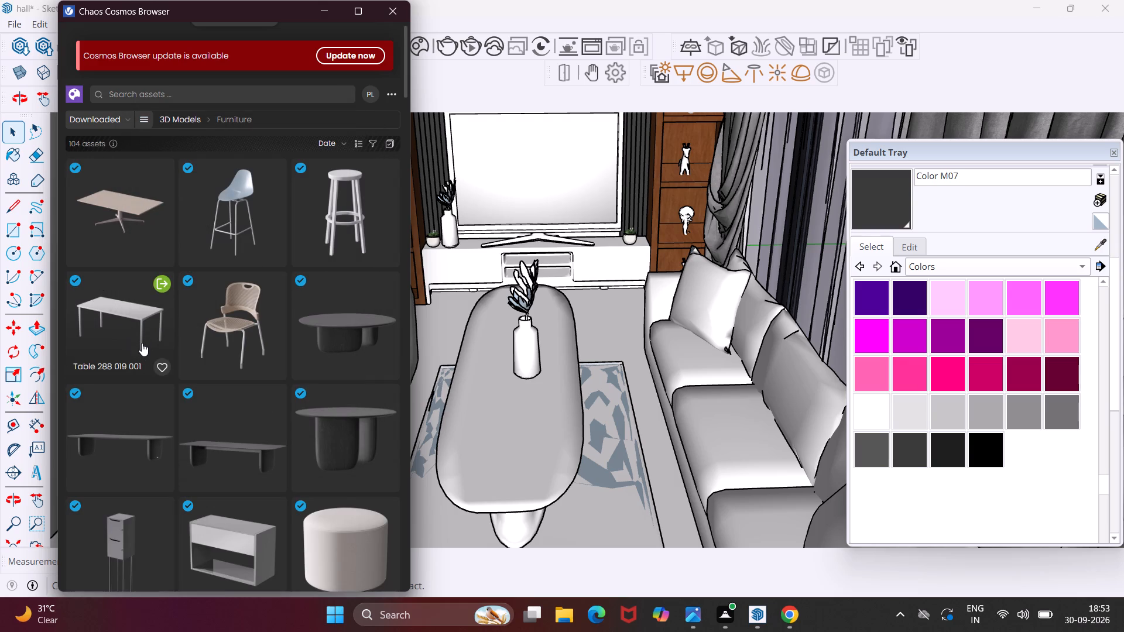
scroll(142, 343, down, 1)
scroll(175, 400, down, 2)
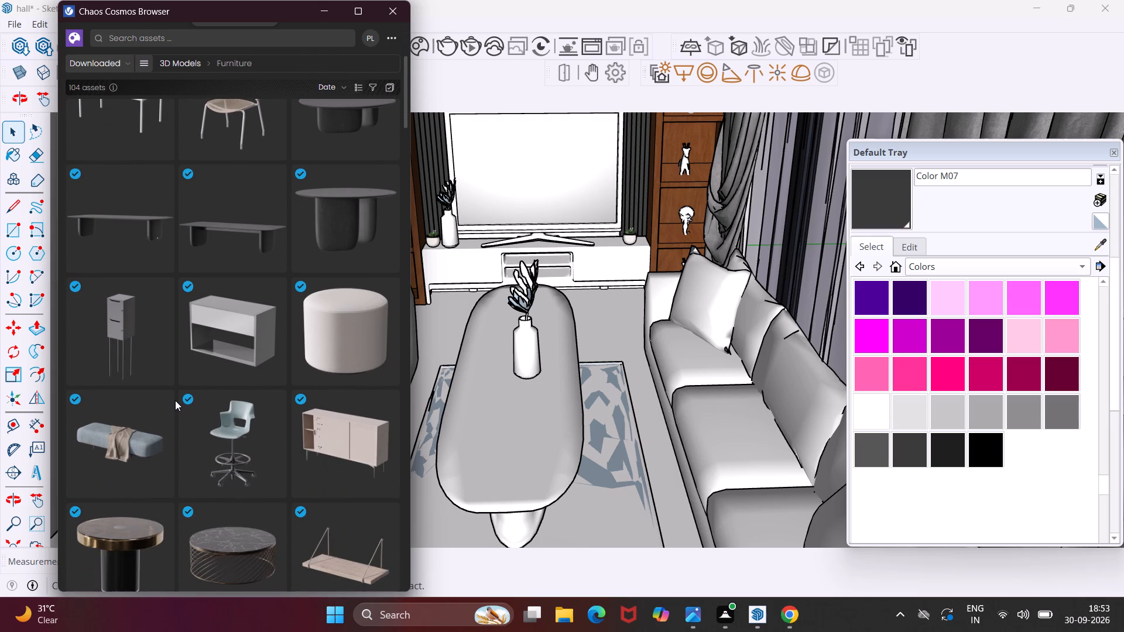
scroll(175, 400, down, 5)
scroll(175, 400, up, 2)
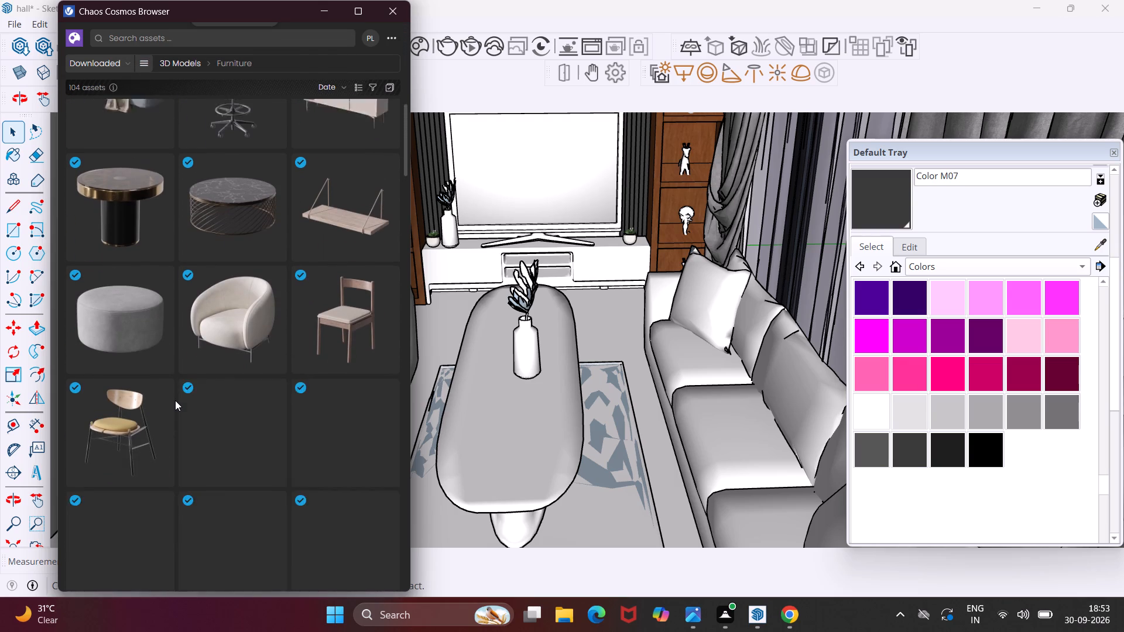
scroll(175, 400, up, 2)
scroll(175, 400, down, 10)
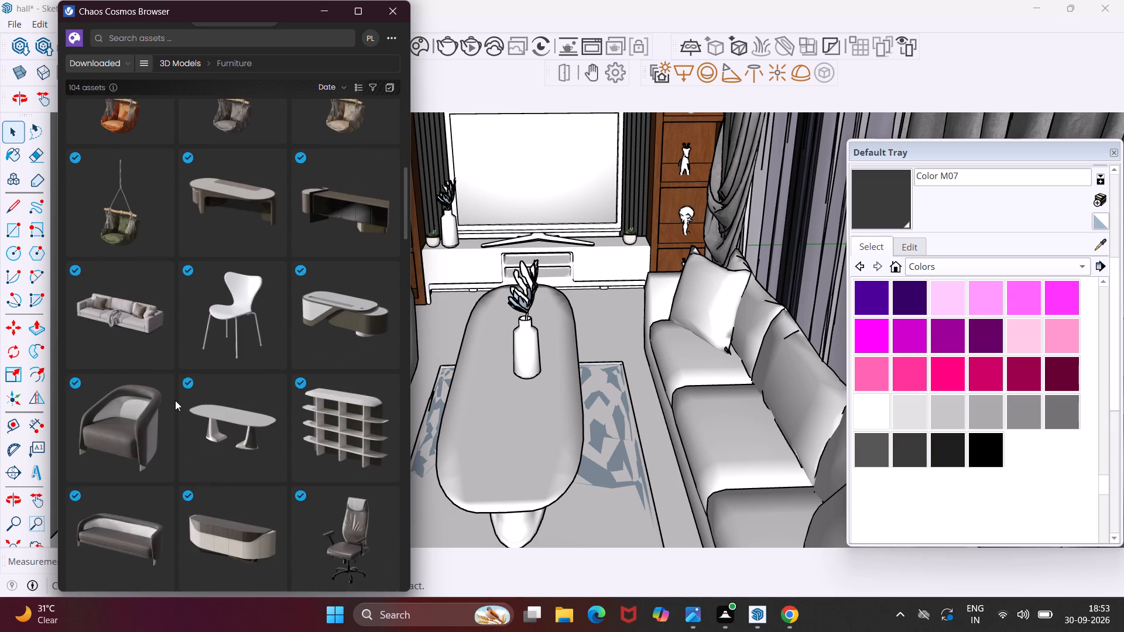
scroll(175, 400, down, 4)
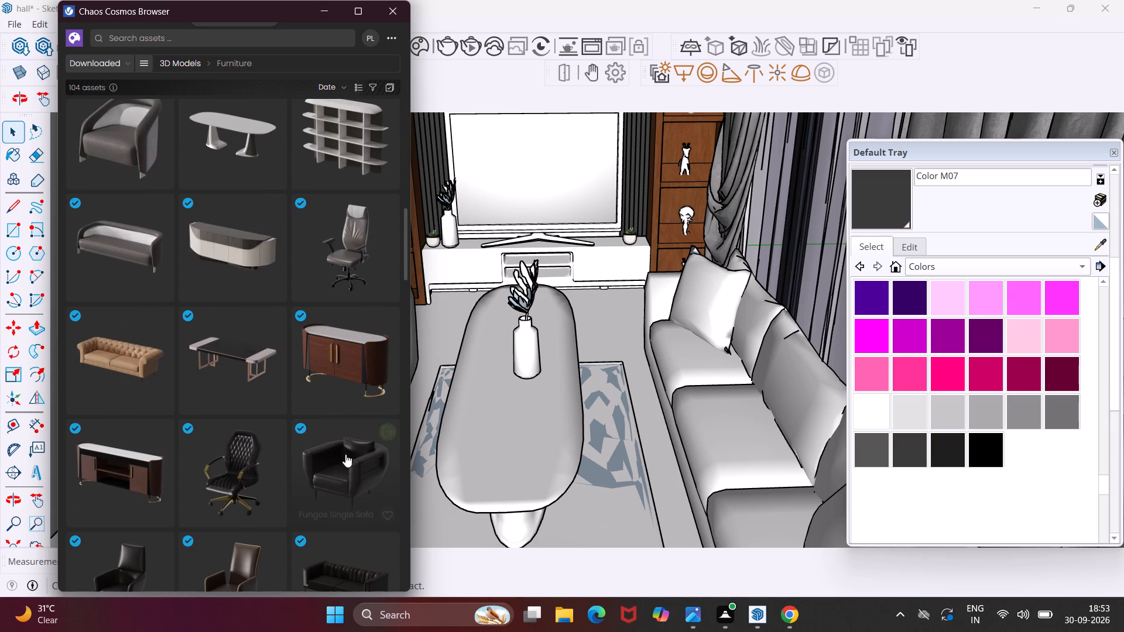
scroll(342, 457, down, 7)
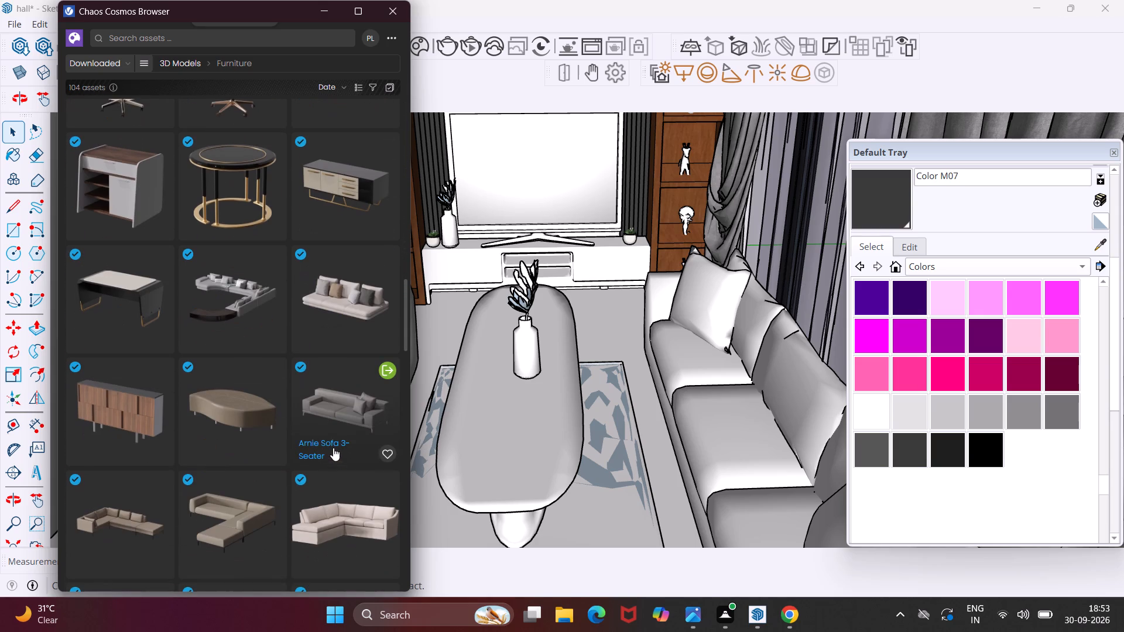
scroll(309, 416, down, 9)
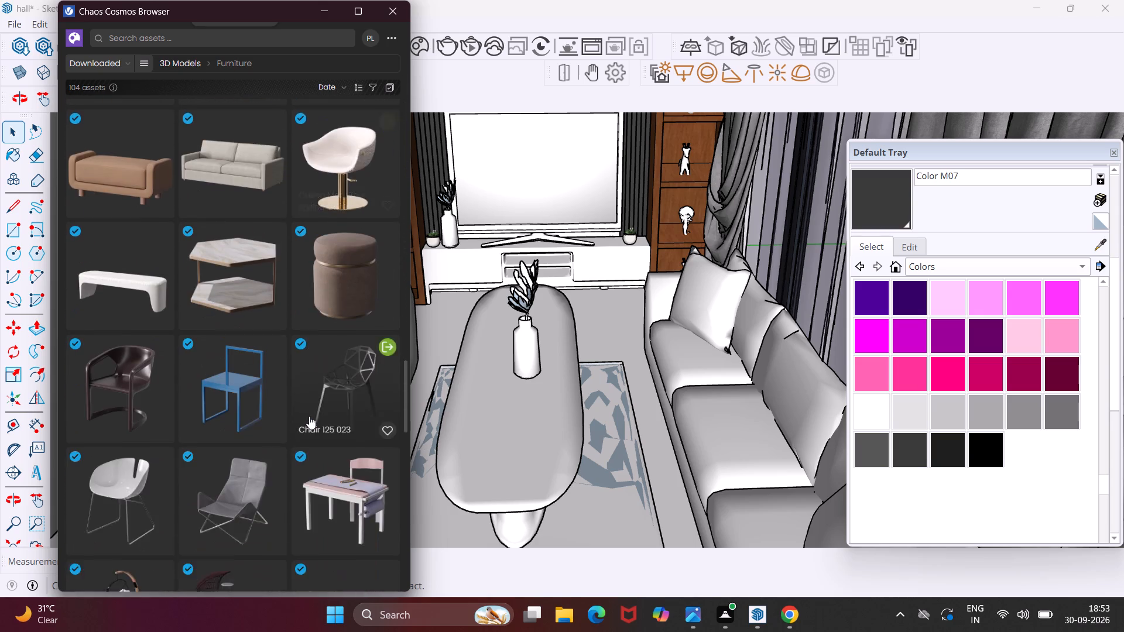
scroll(309, 416, down, 10)
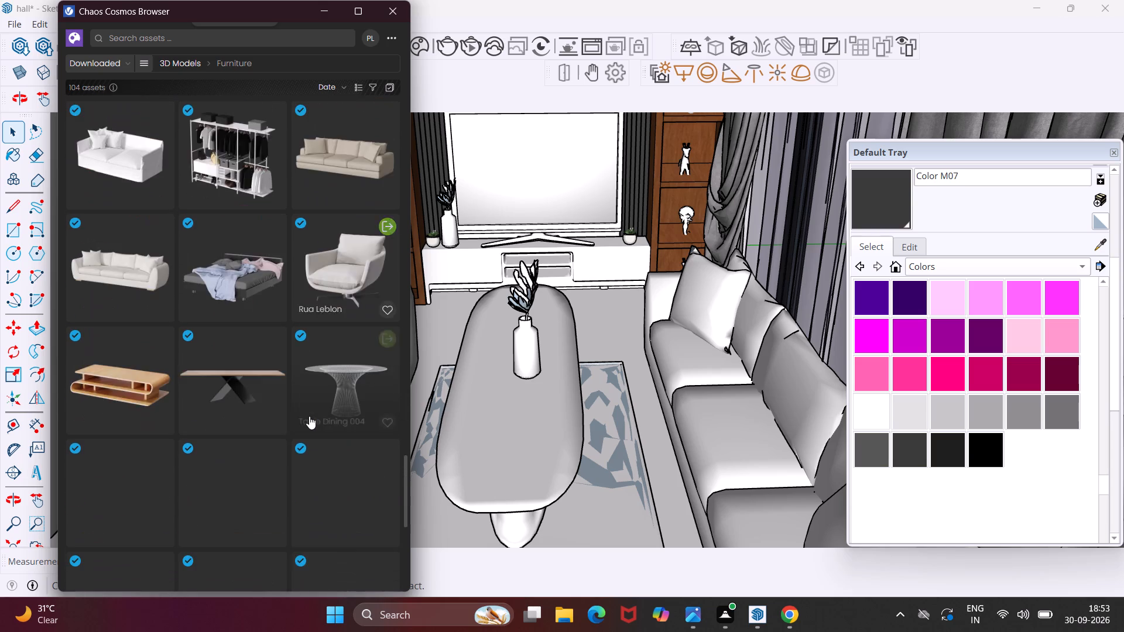
scroll(309, 416, down, 10)
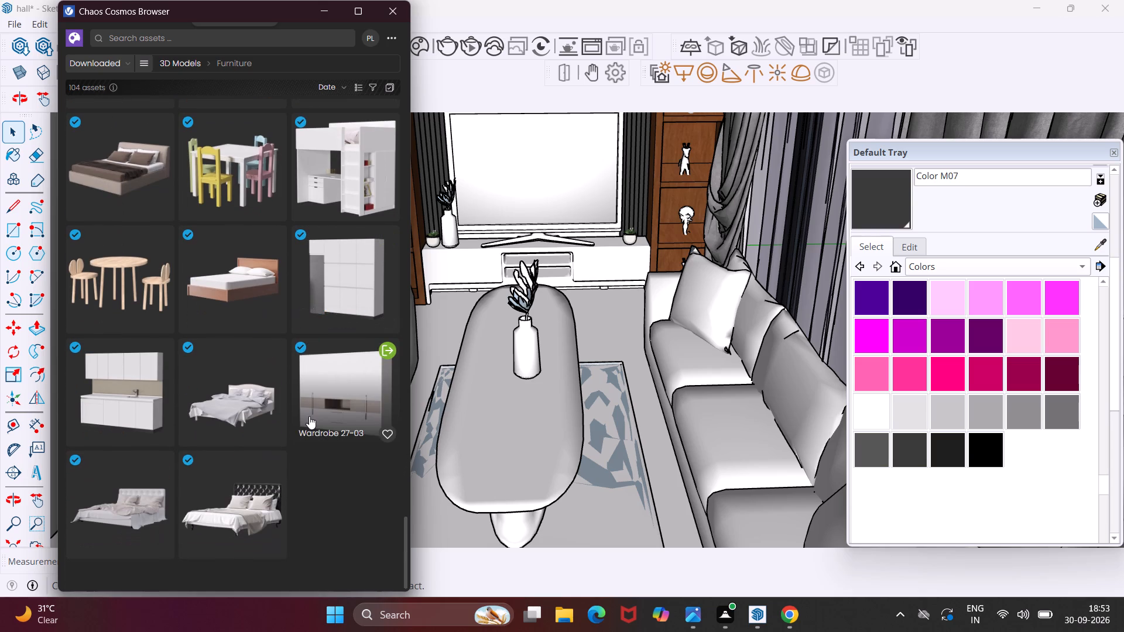
scroll(309, 416, up, 11)
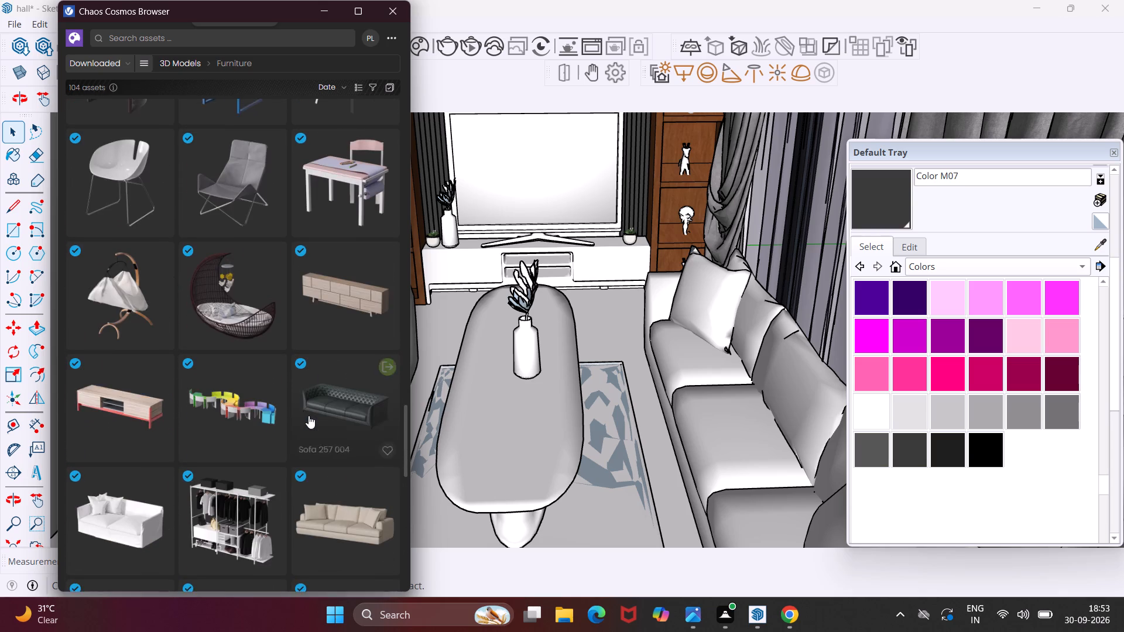
scroll(309, 415, up, 18)
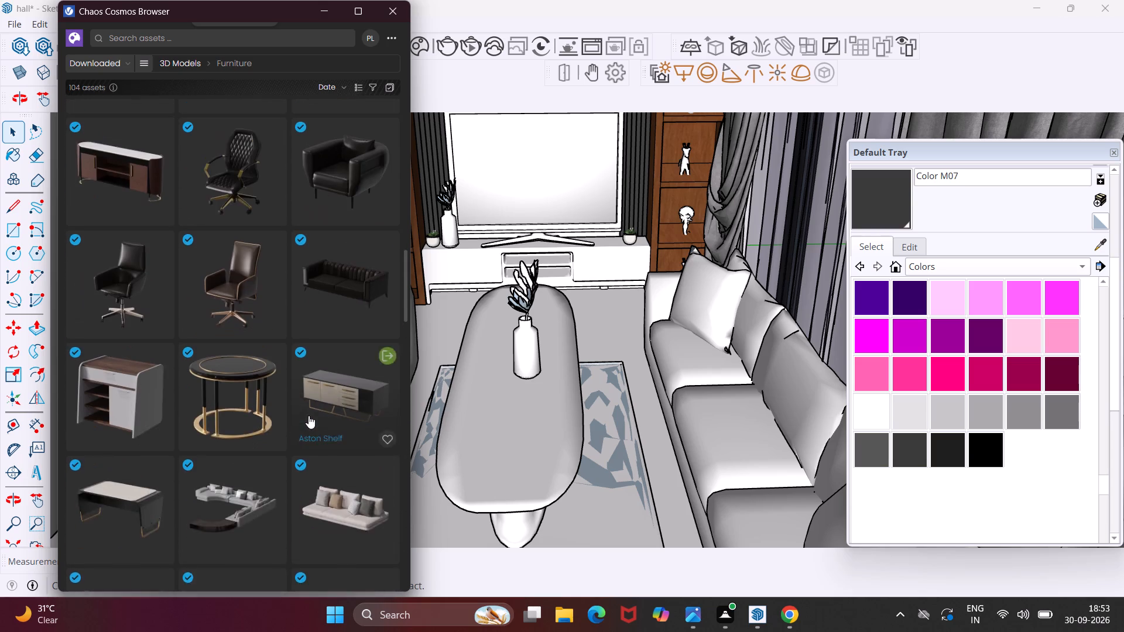
scroll(309, 415, up, 18)
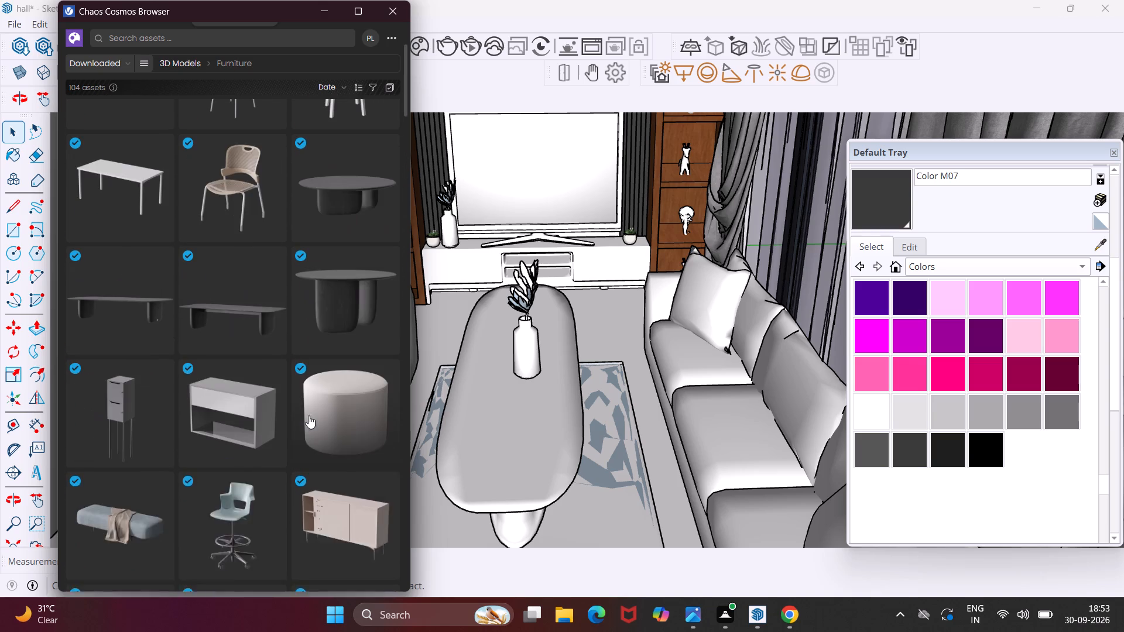
scroll(309, 415, up, 10)
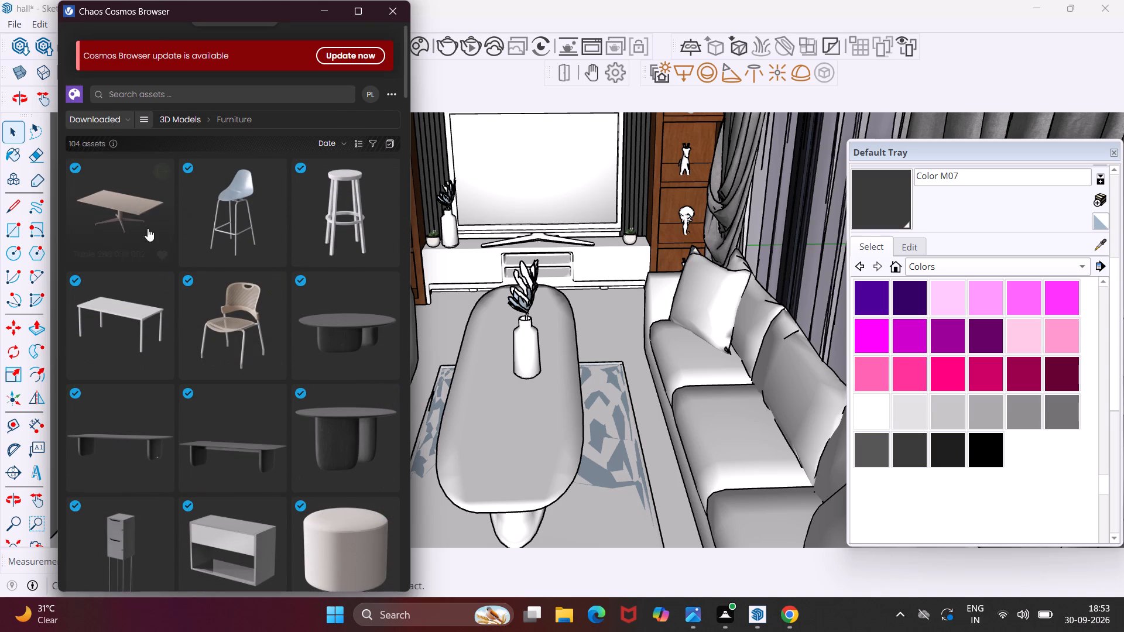
Show the downloaded 3D models of the Accessories category in the Chaos Cosmos library.
click(128, 121)
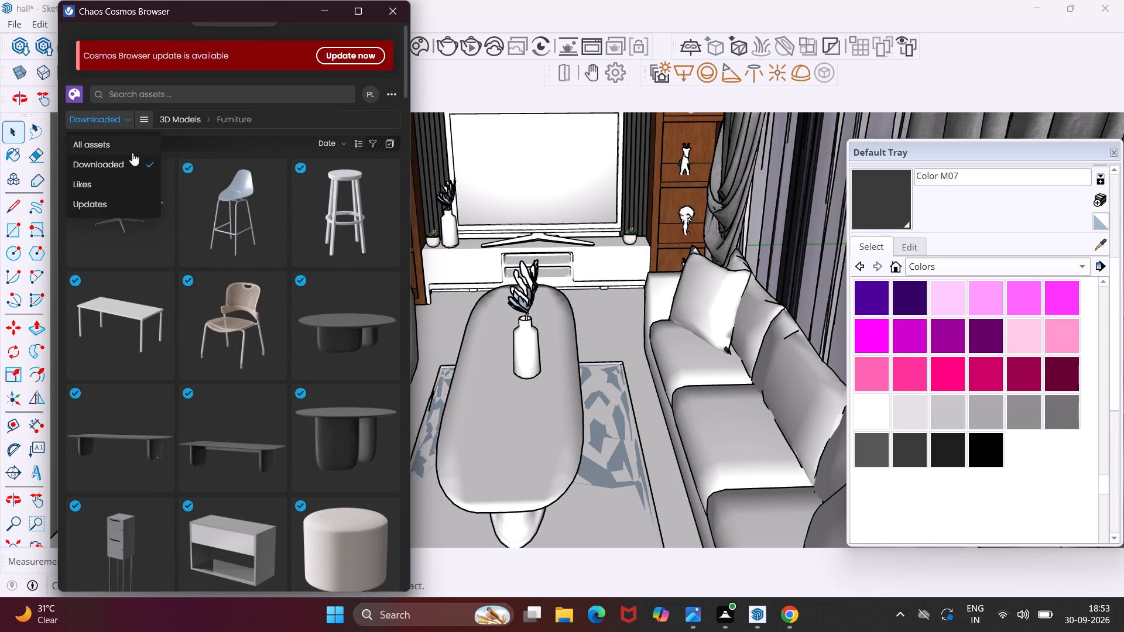
click(135, 163)
click(144, 119)
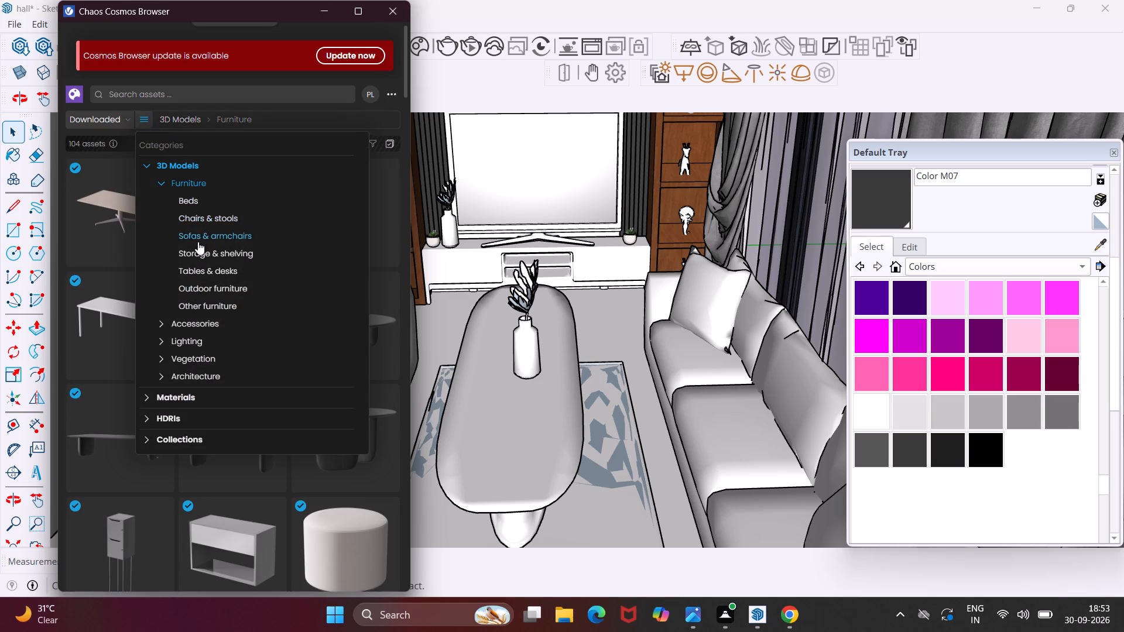
click(217, 327)
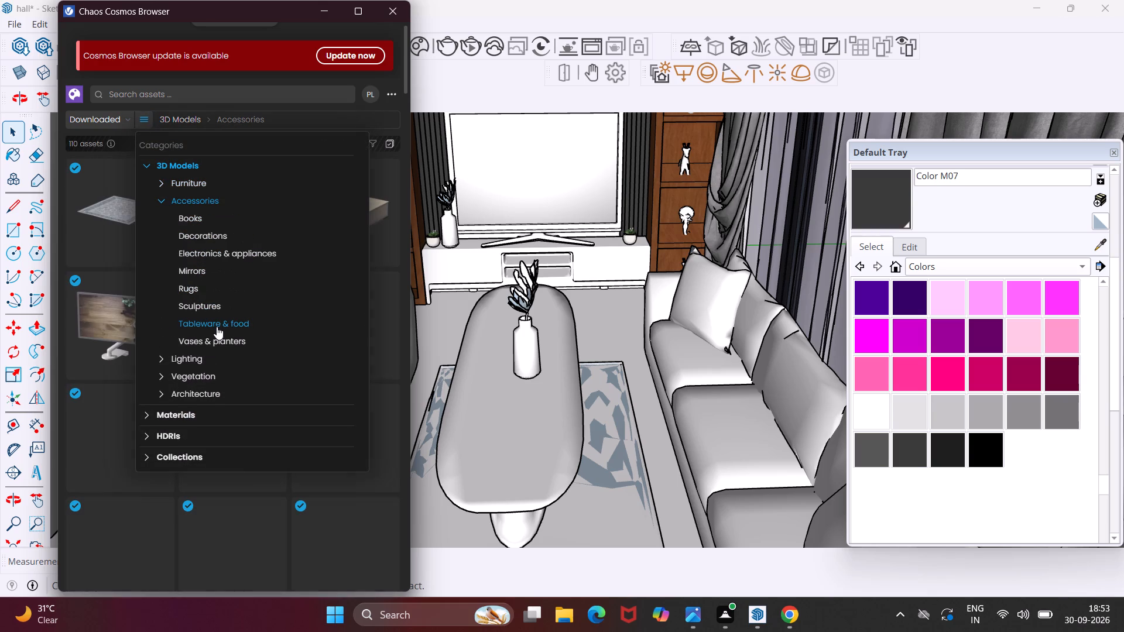
click(88, 369)
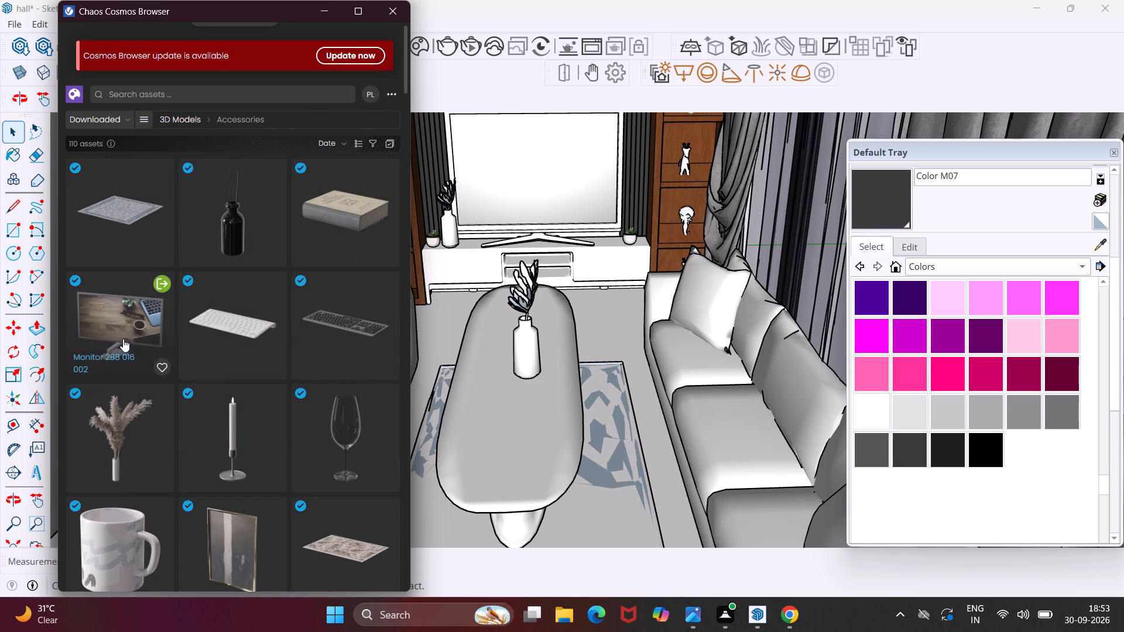
Import the Apple 73-11 fruit bowl from the downloaded accessories and place one on the tabletop beside the vase.
scroll(180, 324, down, 4)
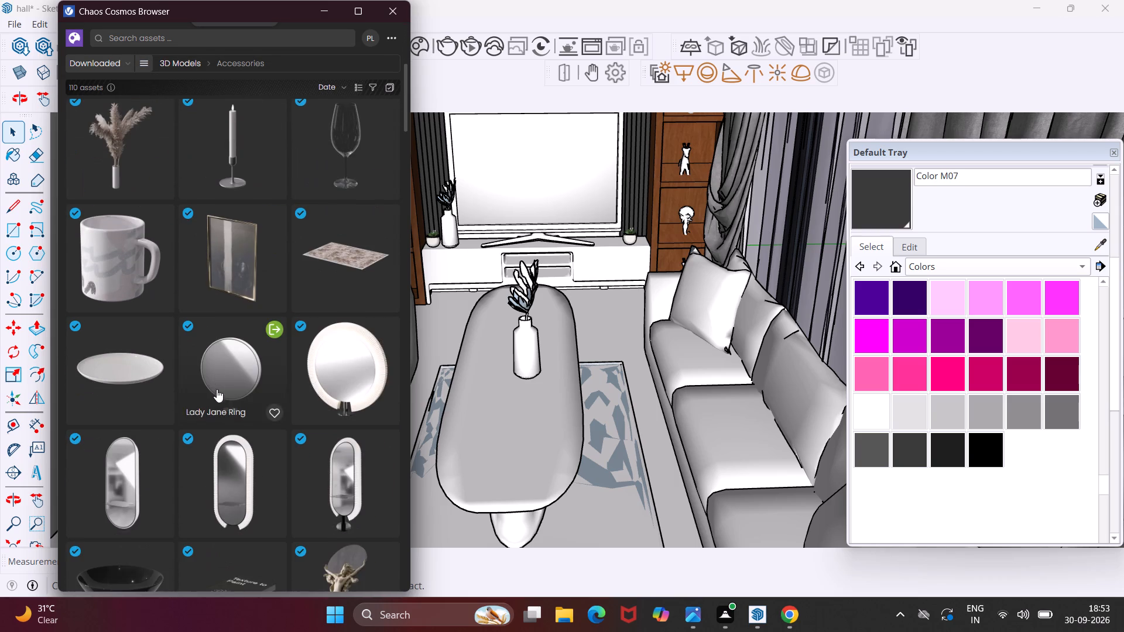
scroll(214, 398, down, 5)
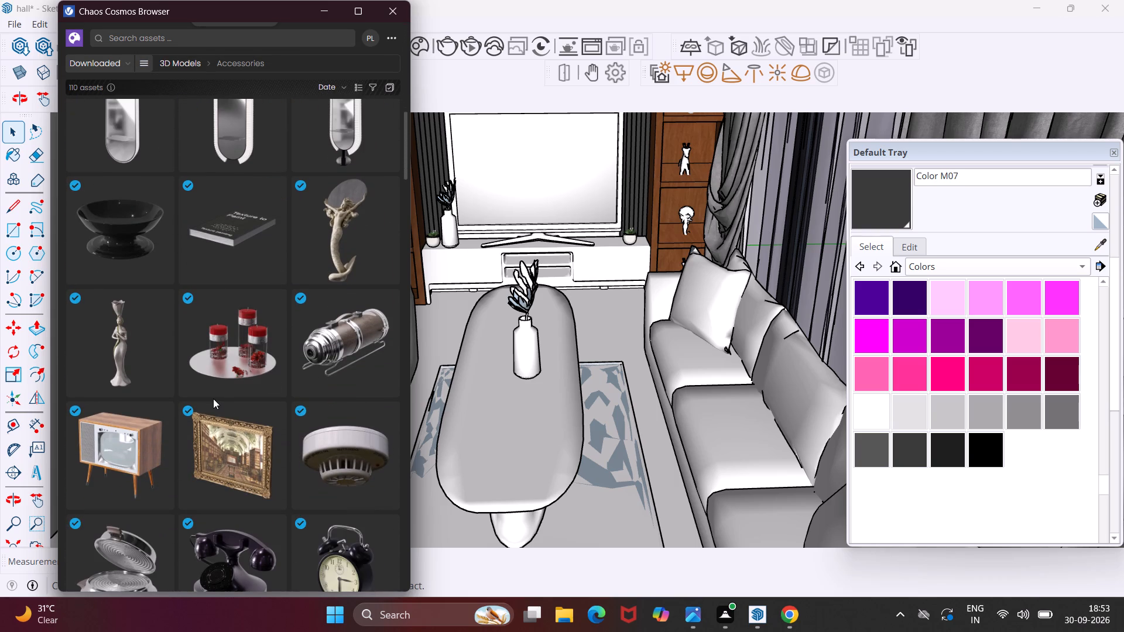
scroll(213, 399, down, 3)
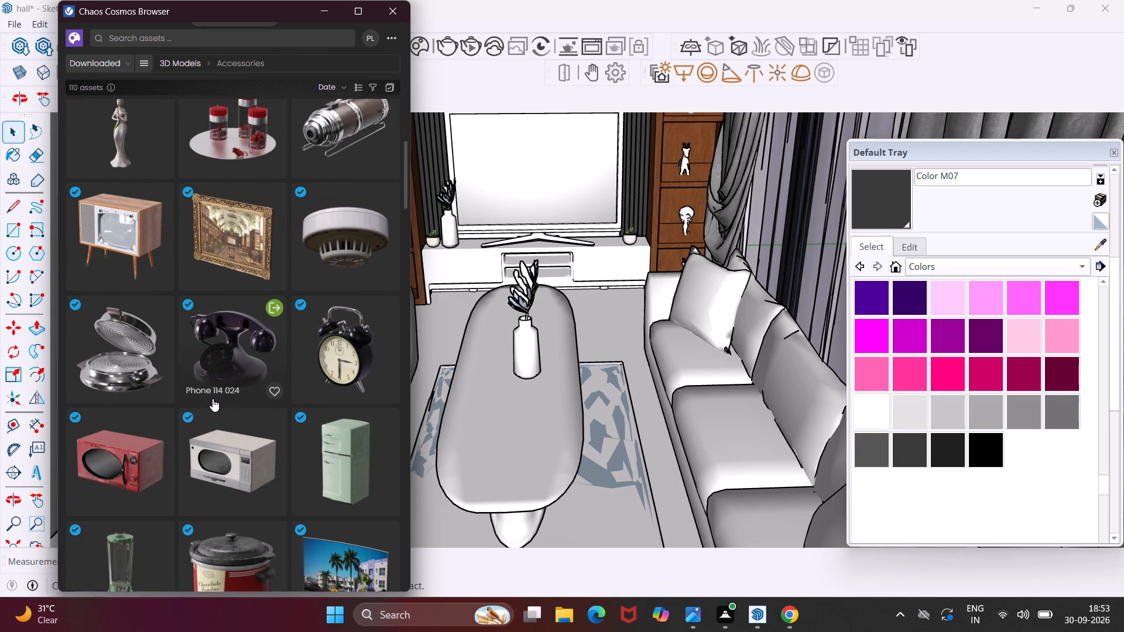
scroll(213, 399, down, 2)
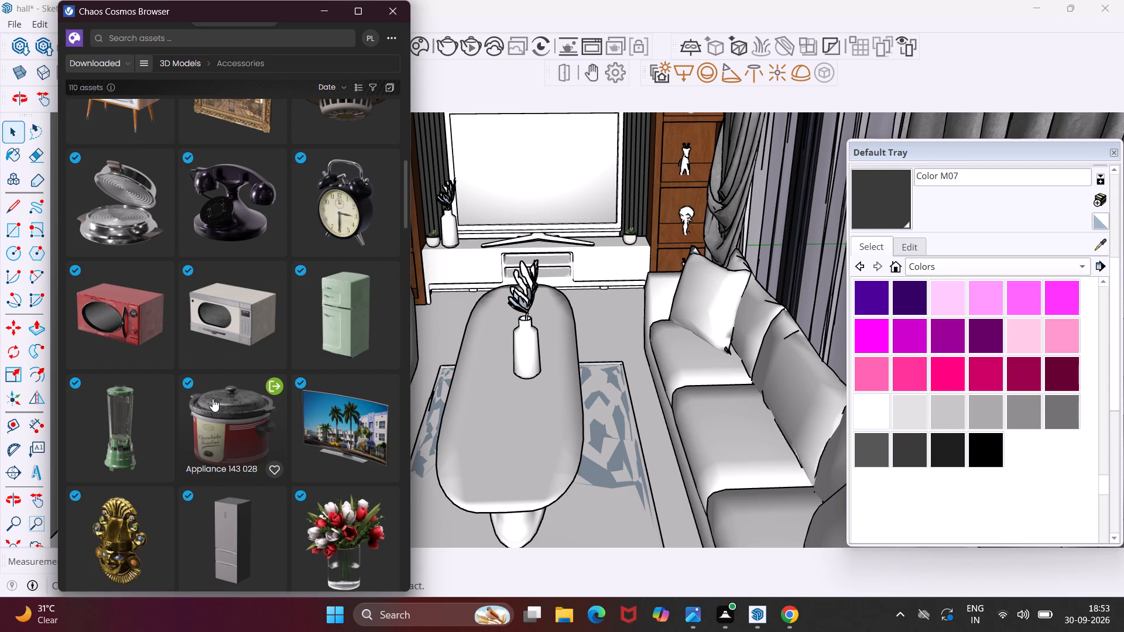
scroll(213, 399, down, 5)
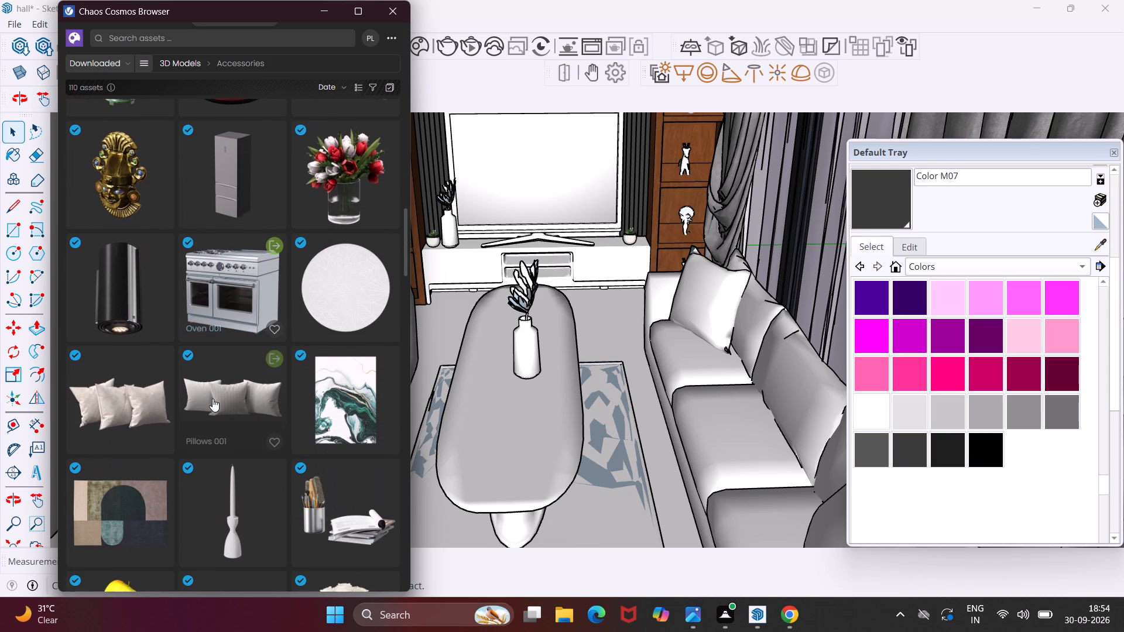
scroll(213, 399, down, 4)
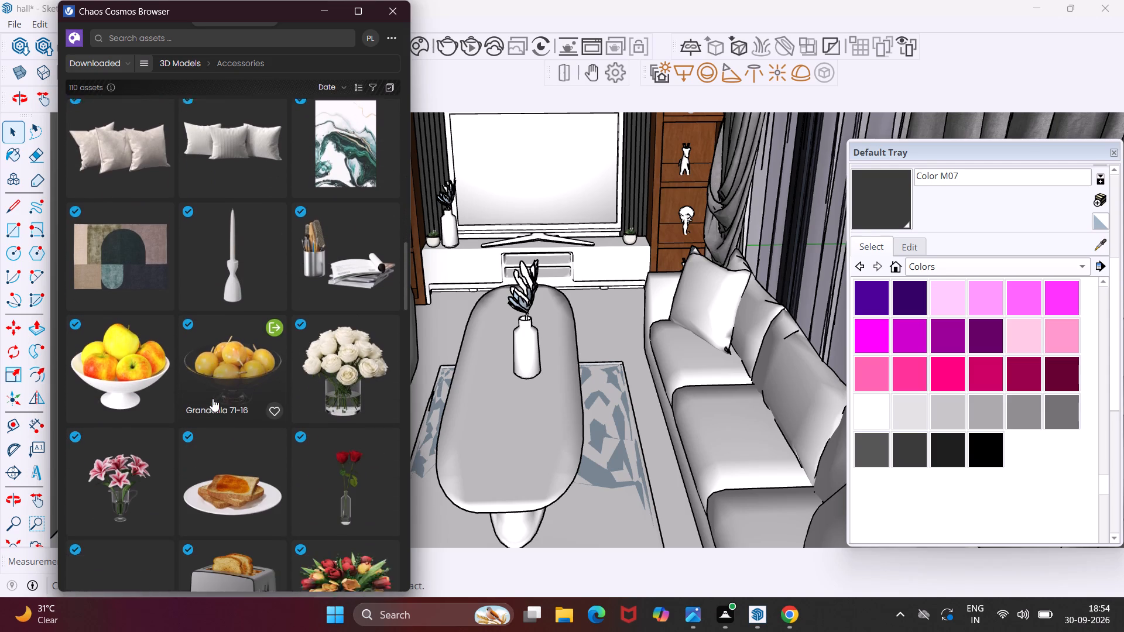
scroll(213, 399, down, 1)
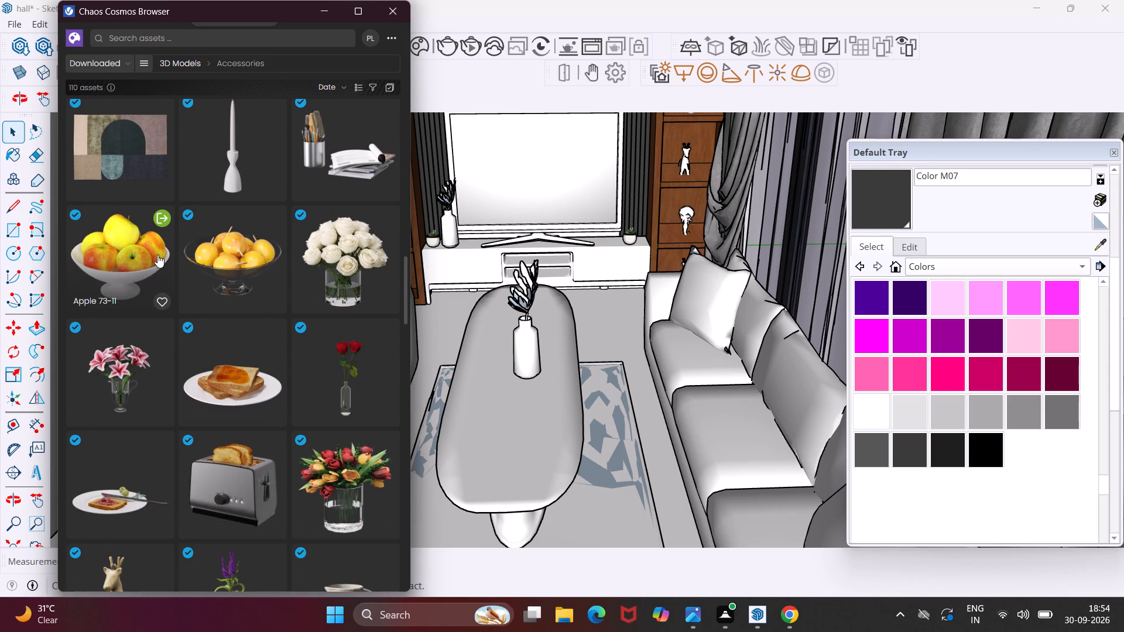
click(162, 218)
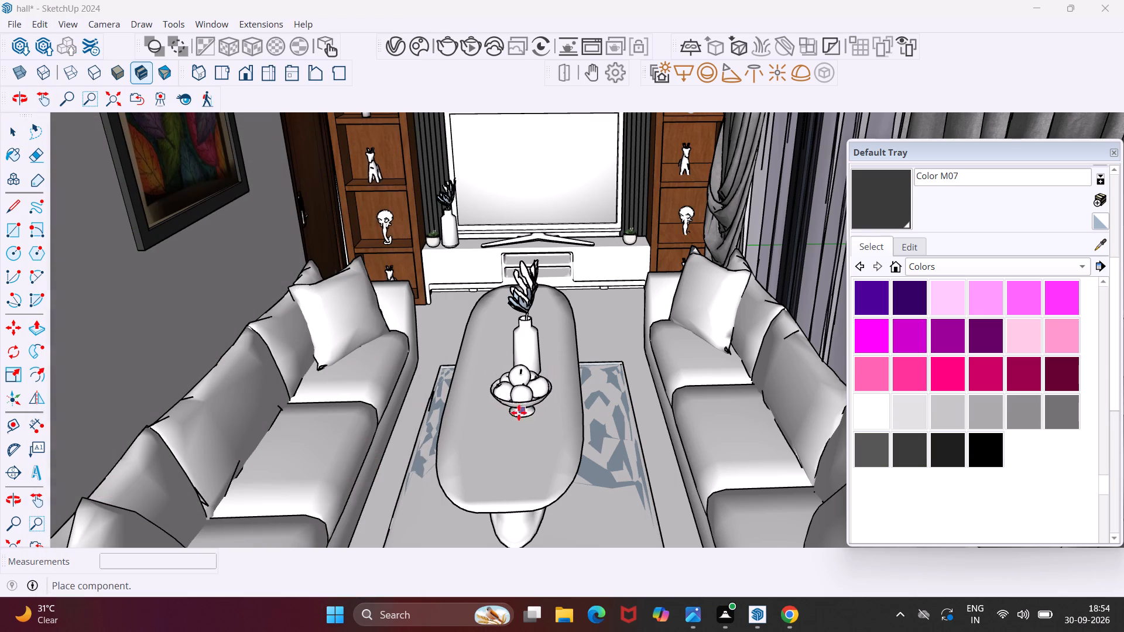
middle_drag(518, 413, 429, 442)
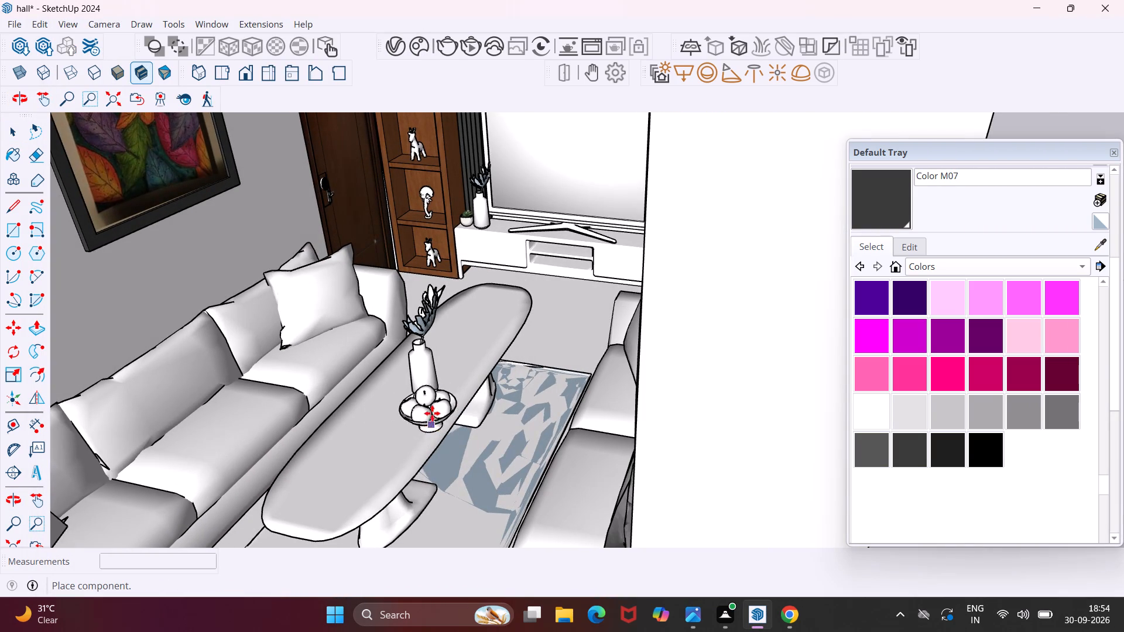
scroll(455, 362, up, 6)
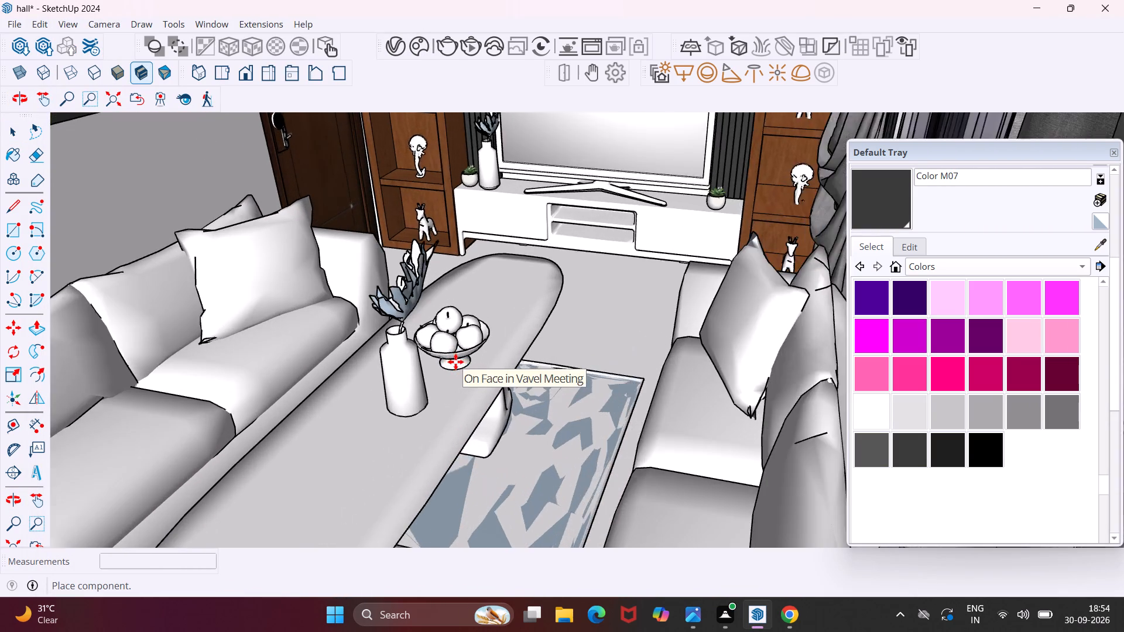
scroll(455, 362, up, 2)
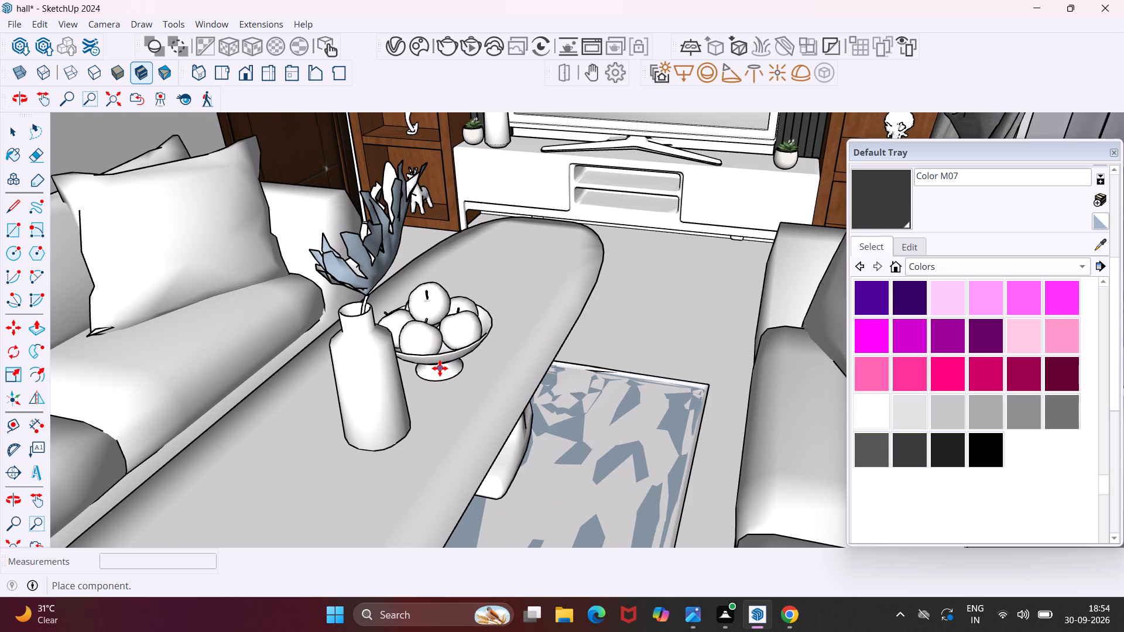
click(440, 368)
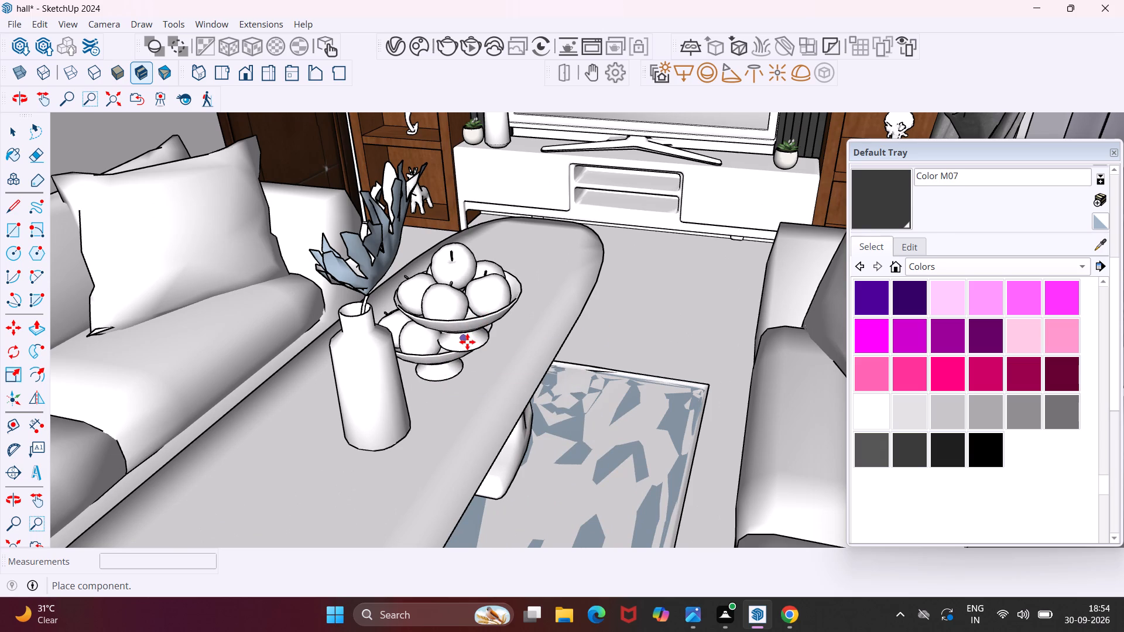
key(Escape)
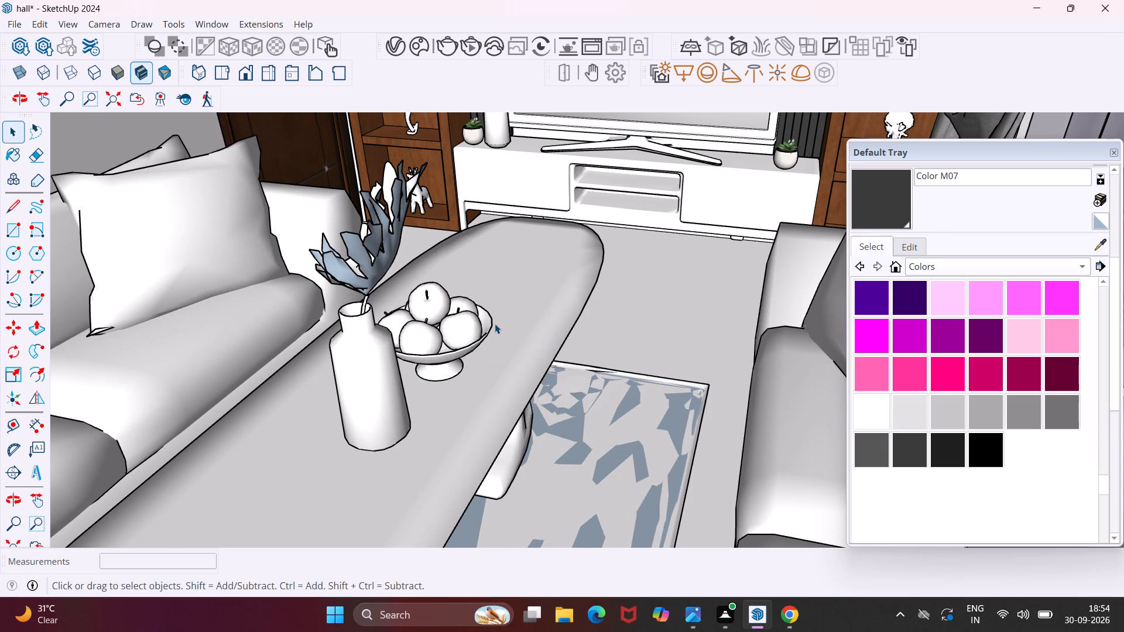
Import the Books 193 006 stack from the downloaded accessories and place one on the tabletop in front of the vase.
click(420, 49)
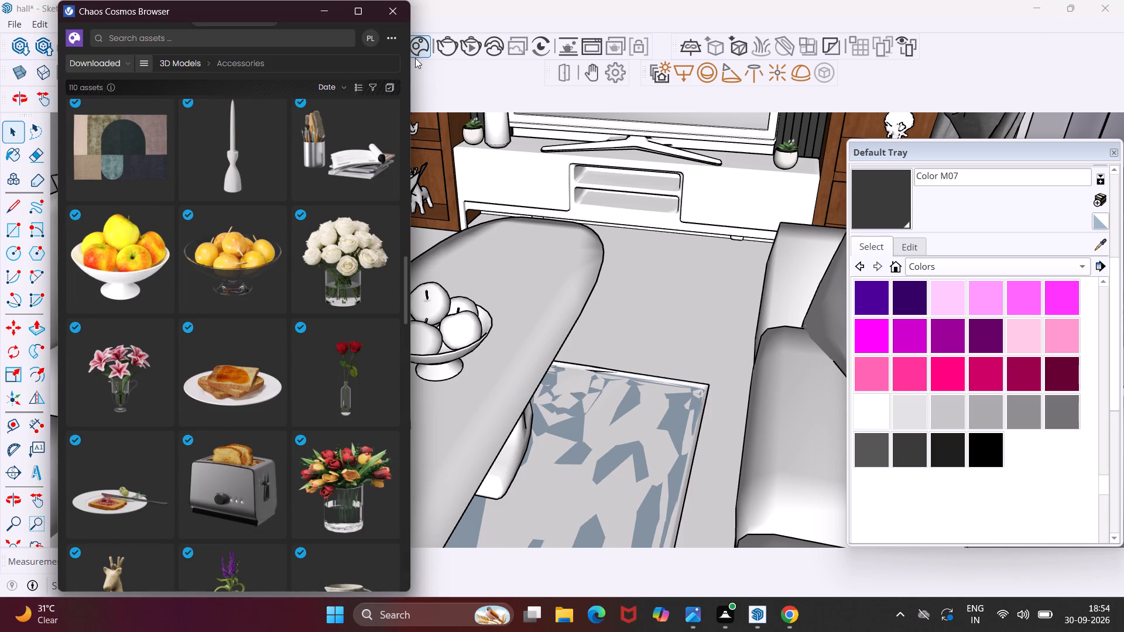
scroll(253, 371, down, 4)
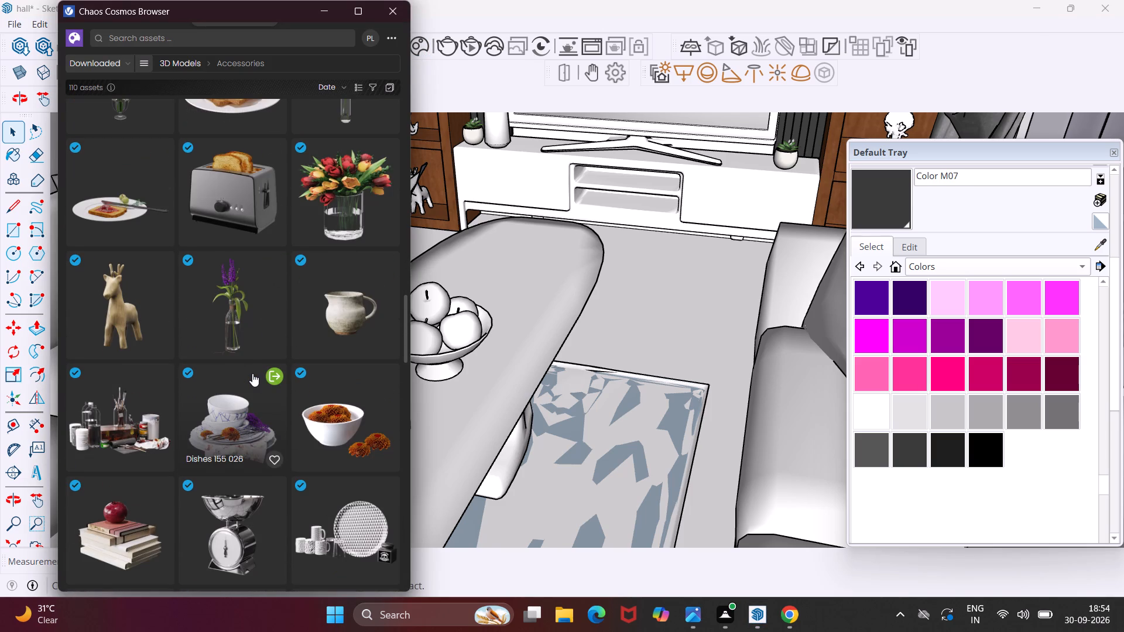
scroll(252, 373, down, 3)
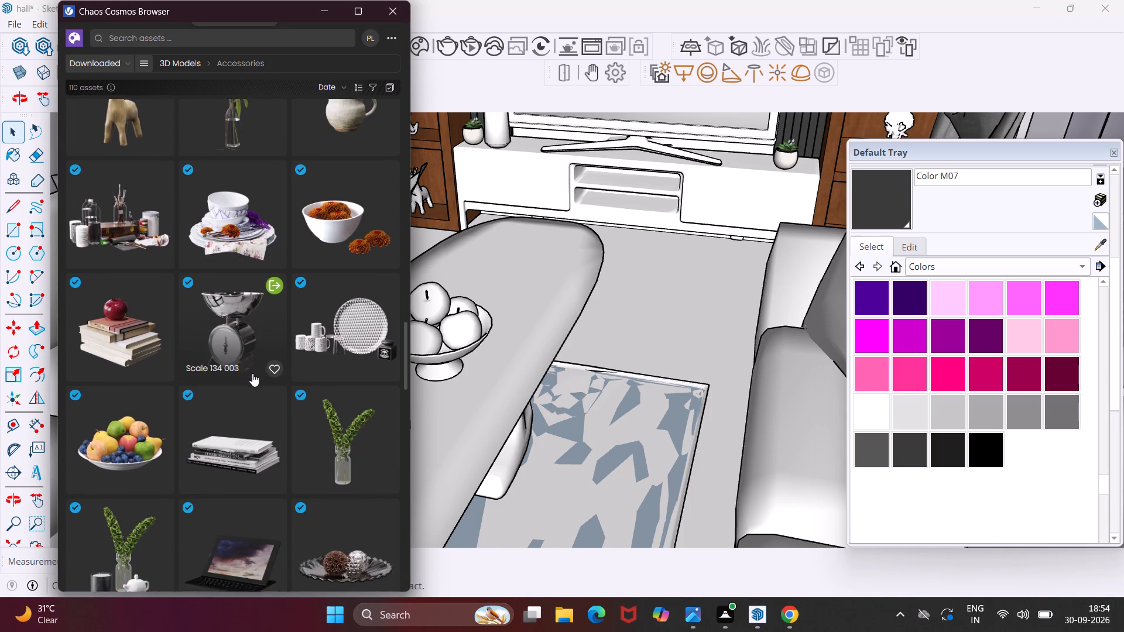
scroll(252, 373, down, 1)
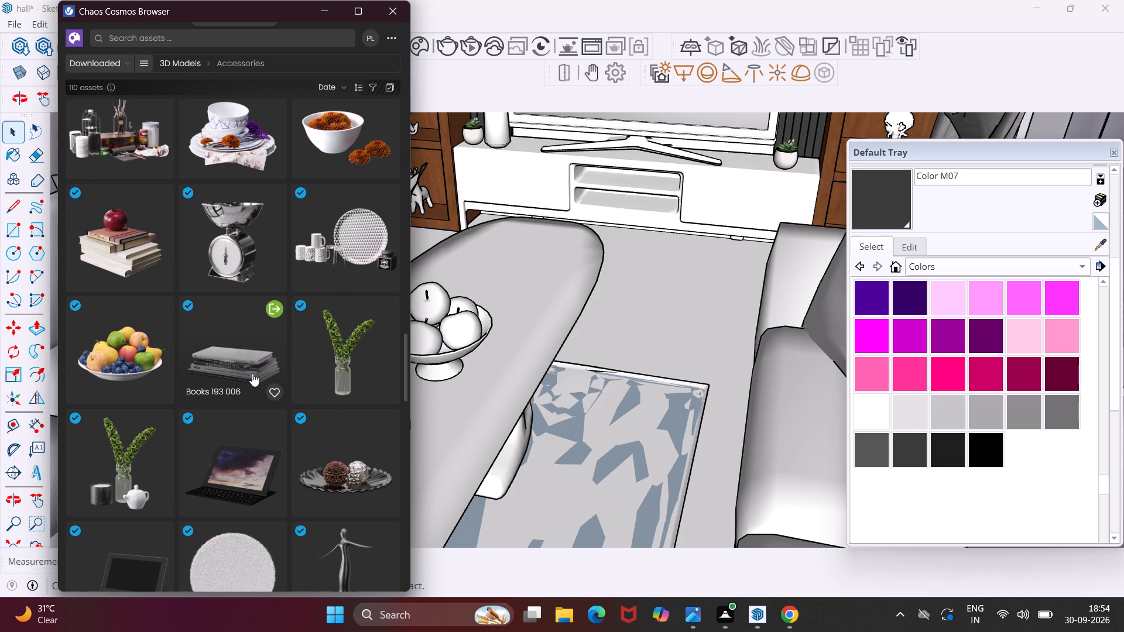
scroll(252, 373, down, 2)
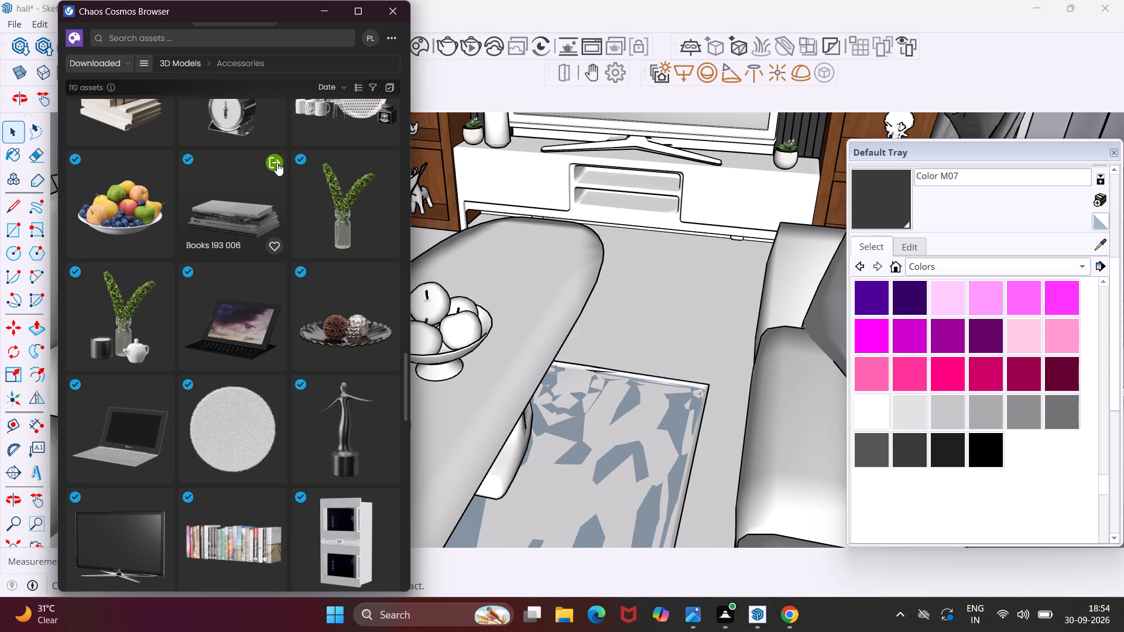
click(277, 163)
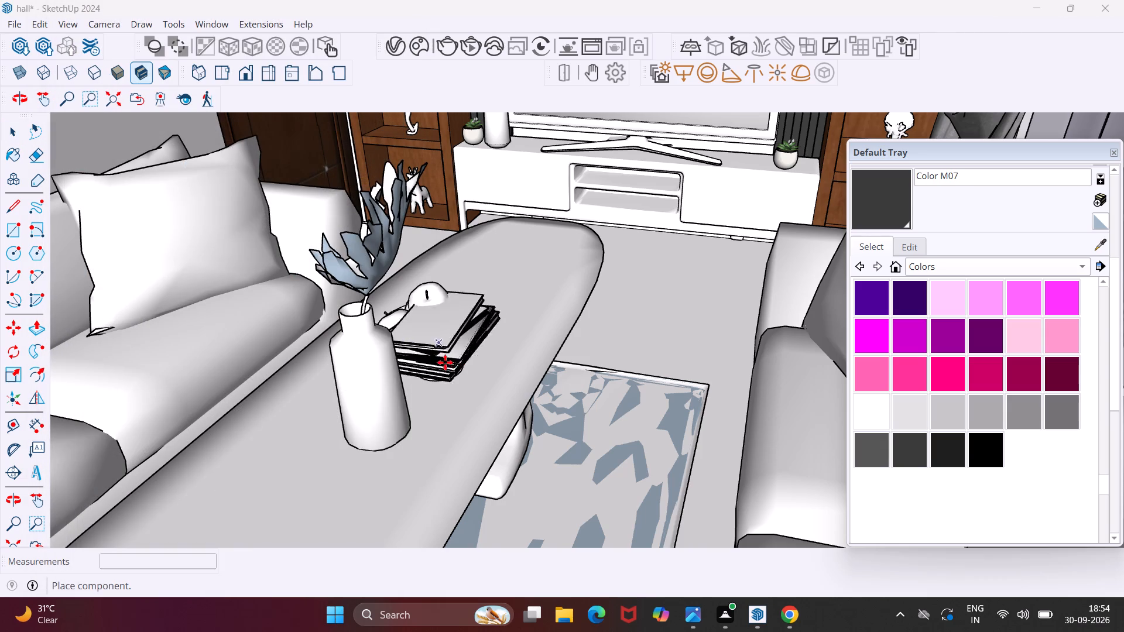
scroll(387, 414, down, 5)
scroll(393, 377, up, 1)
scroll(393, 377, down, 5)
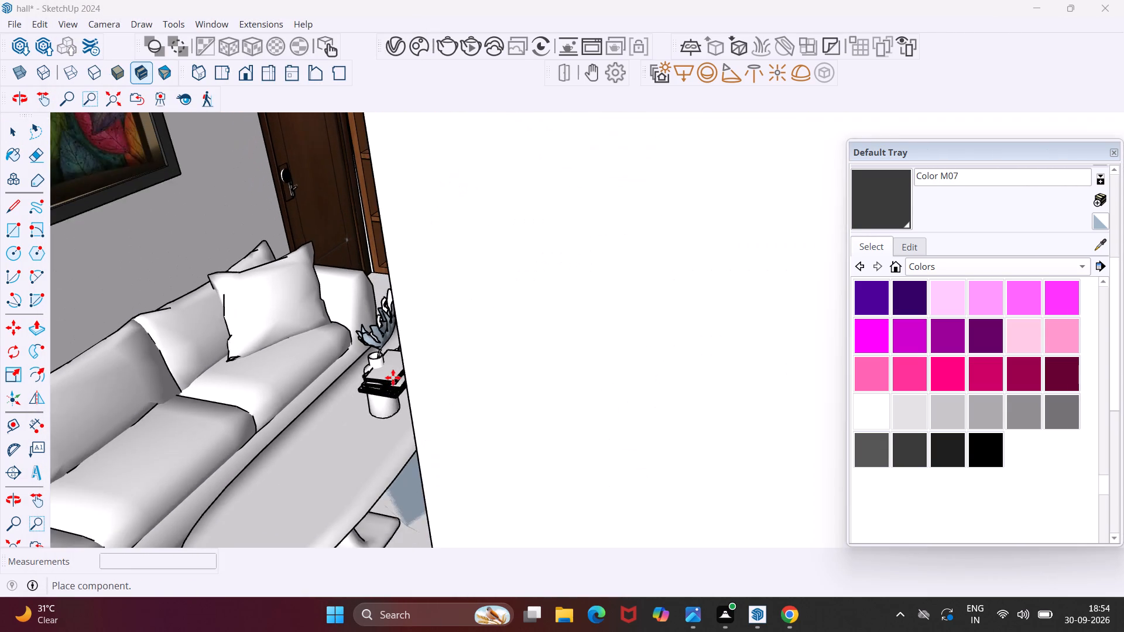
scroll(393, 377, down, 3)
middle_drag(393, 377, 510, 323)
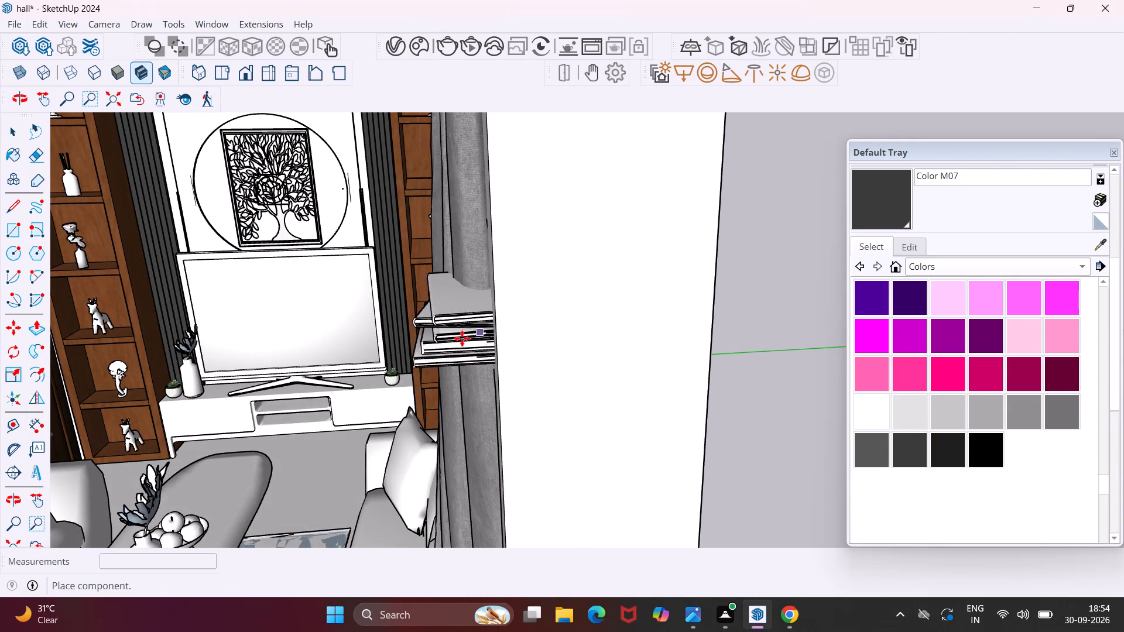
scroll(377, 395, down, 9)
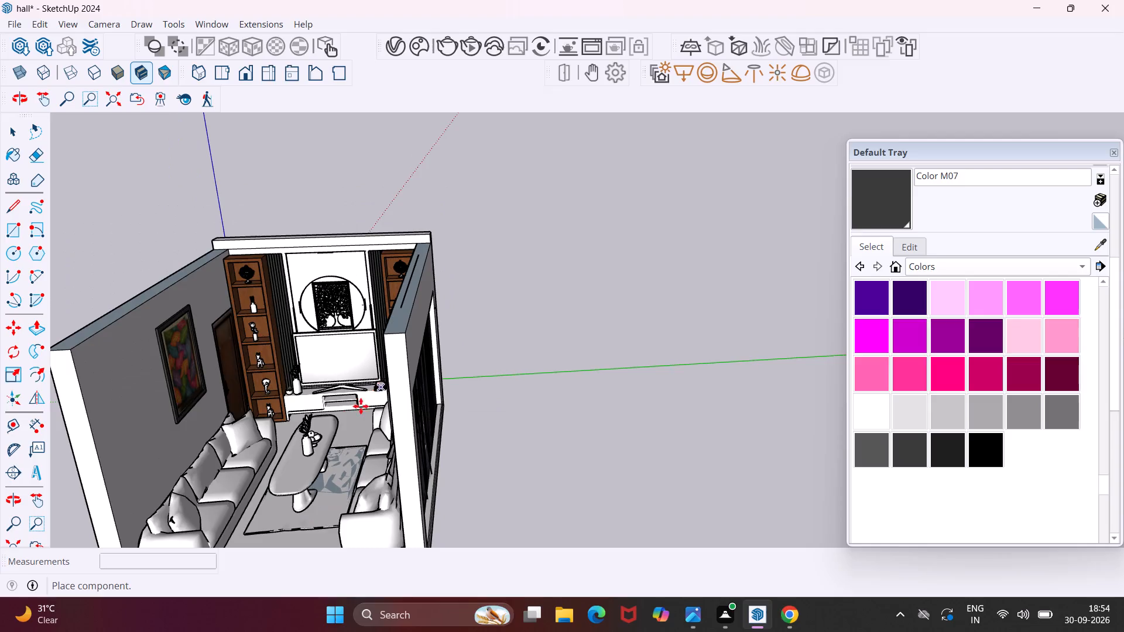
scroll(296, 466, up, 10)
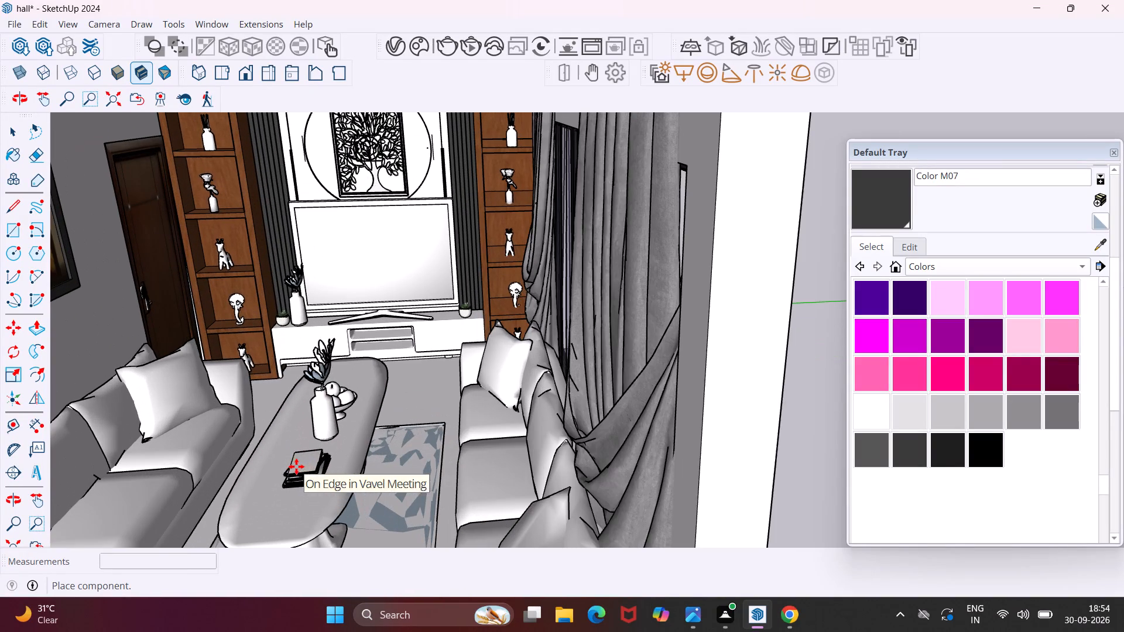
click(290, 465)
key(Escape)
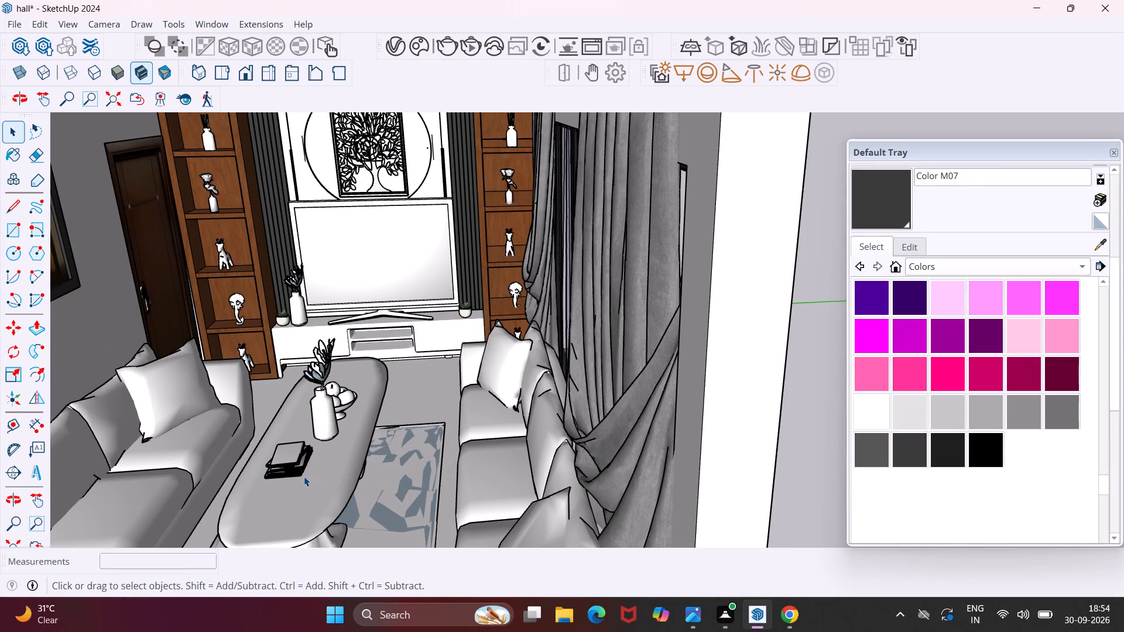
Move the stack of books 4 11/16" across the tabletop toward the sofa on the window side.
scroll(305, 476, up, 5)
click(298, 466)
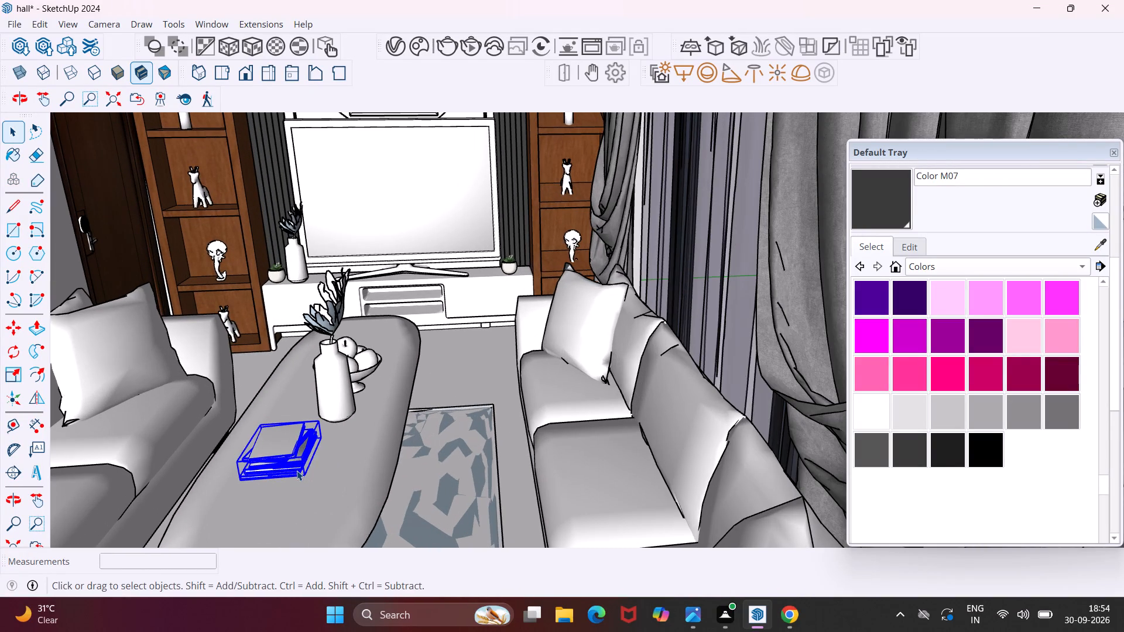
middle_drag(297, 470, 382, 411)
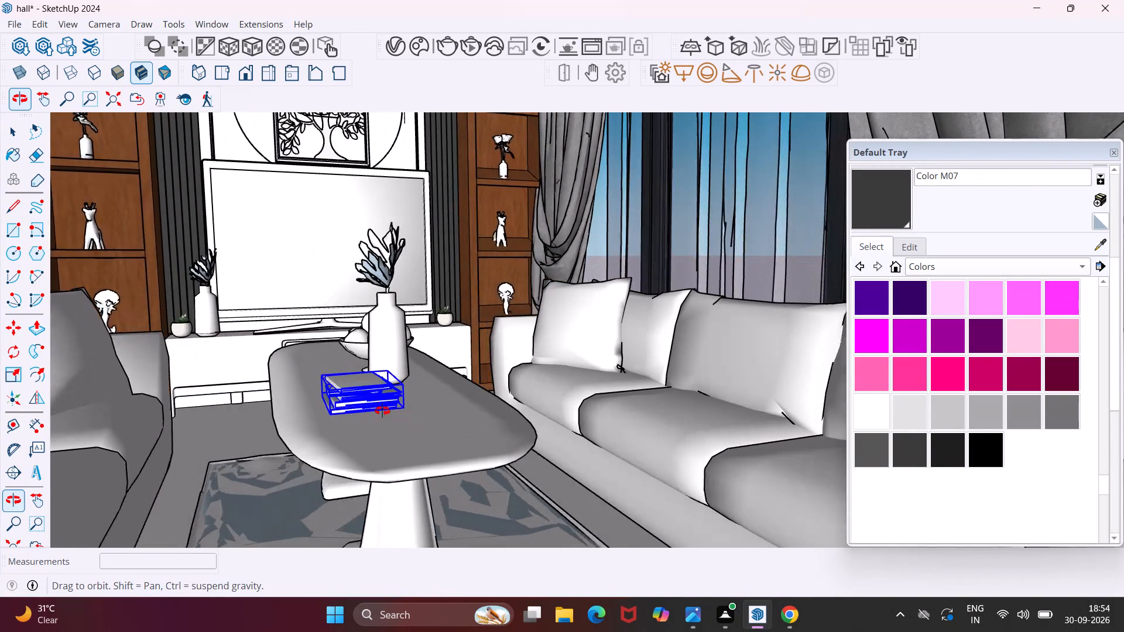
middle_drag(382, 411, 358, 420)
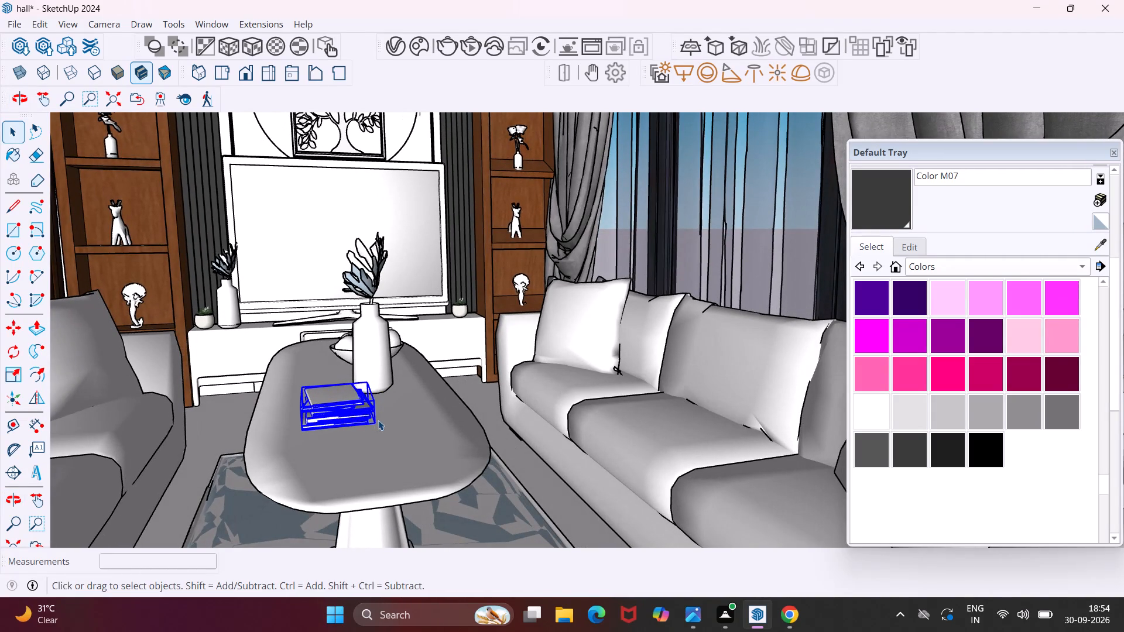
key(m)
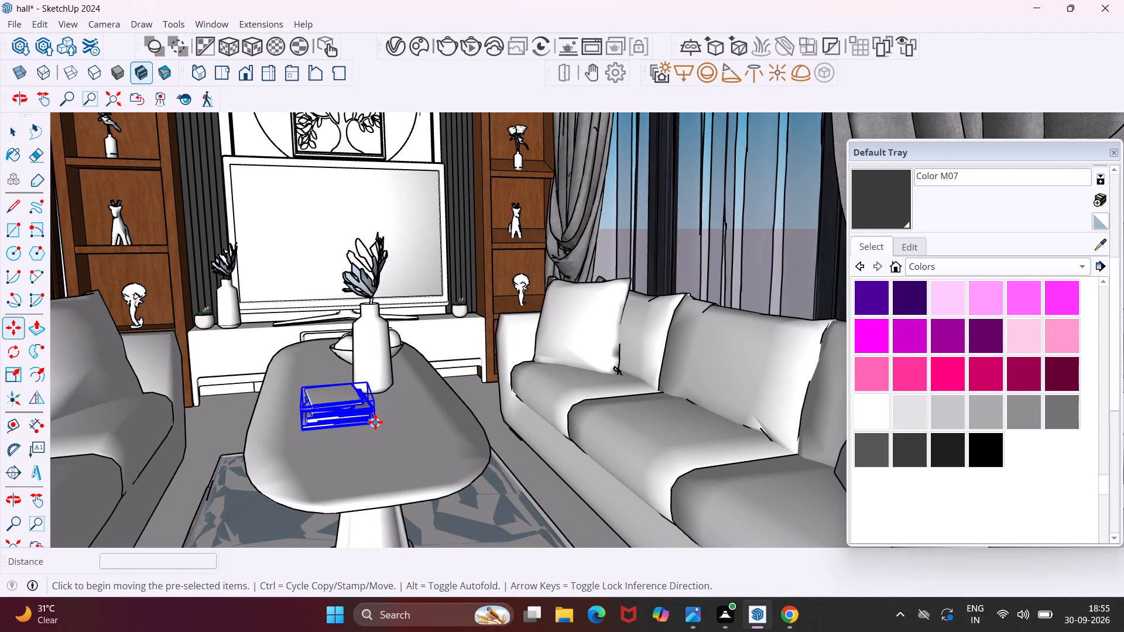
click(376, 422)
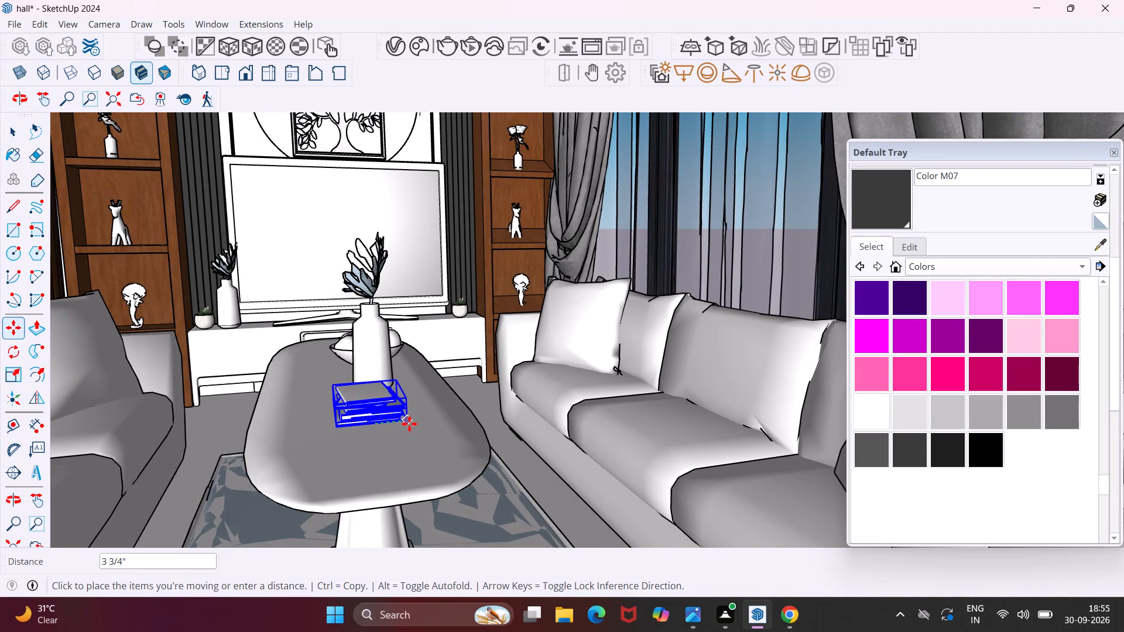
scroll(416, 423, up, 8)
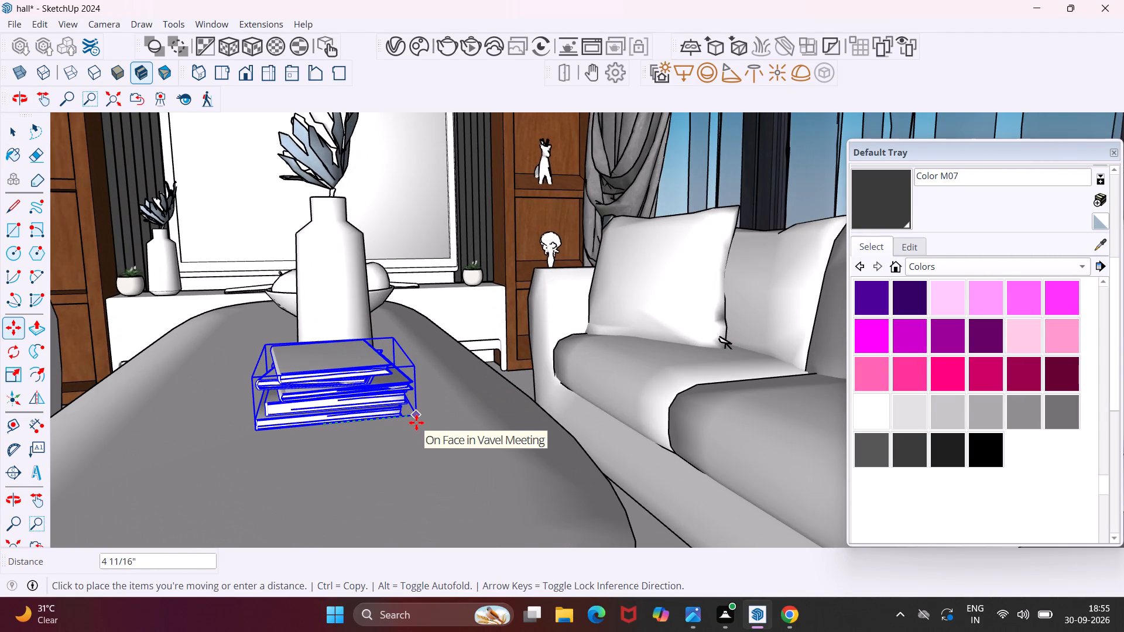
click(416, 423)
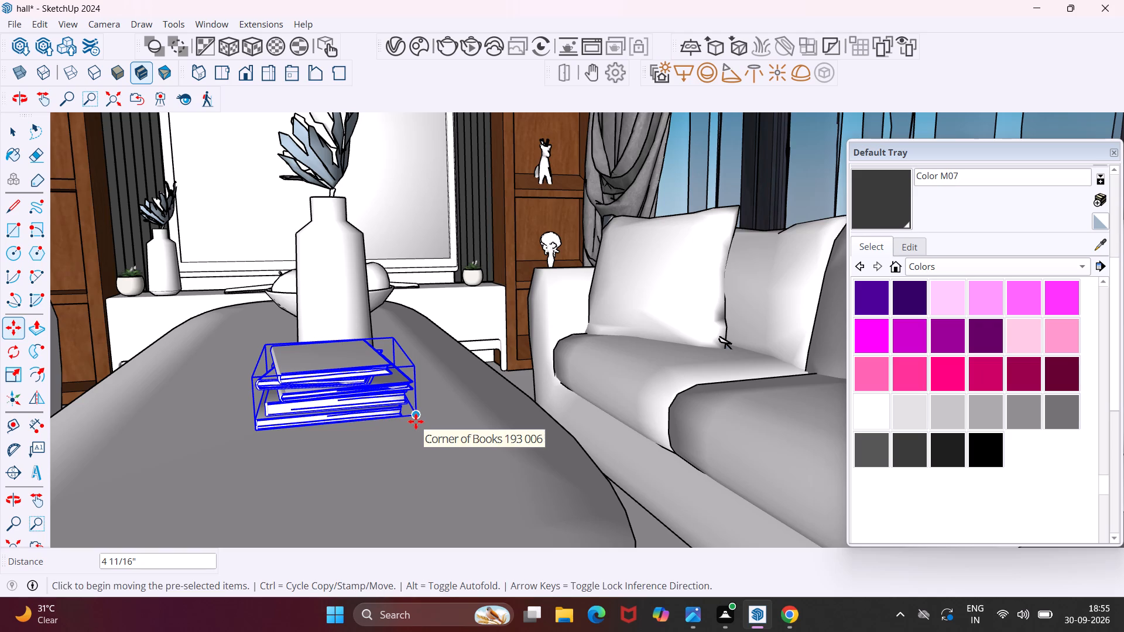
Examine the furnished hall and its walls from inside and outside.
key(Escape)
key(space)
scroll(368, 394, down, 10)
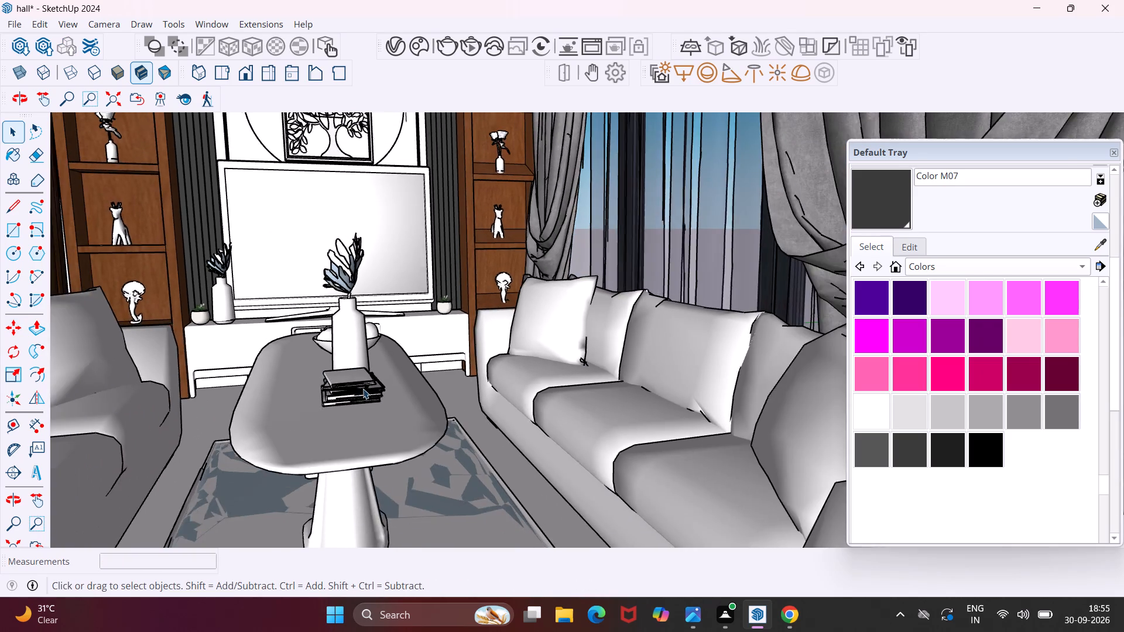
scroll(363, 389, down, 9)
middle_drag(348, 356, 333, 409)
scroll(329, 383, down, 8)
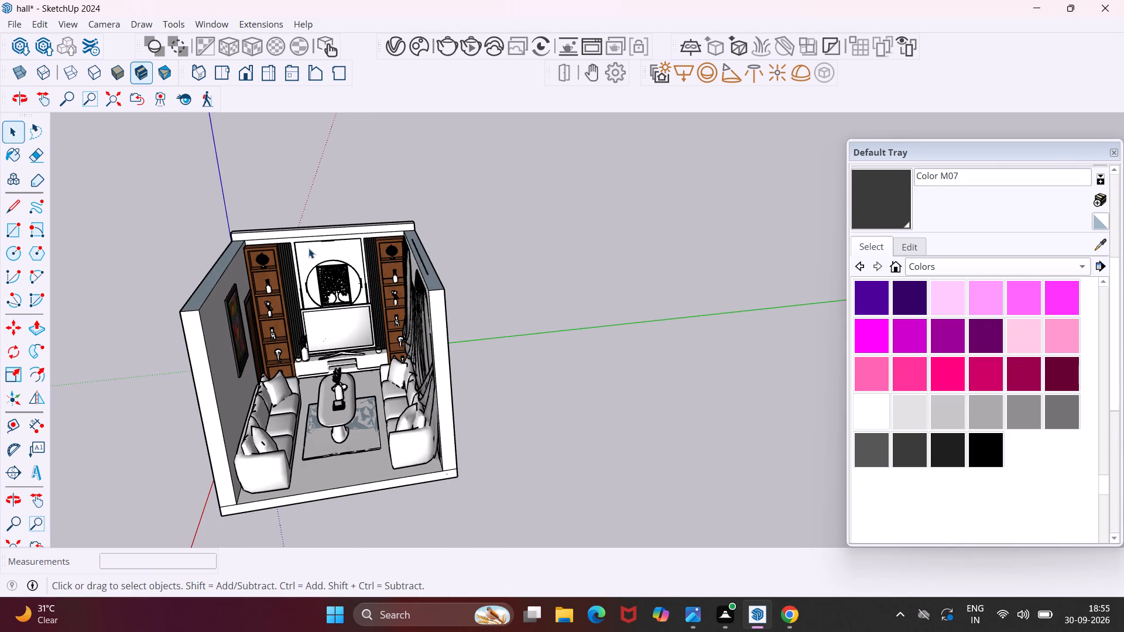
scroll(289, 234, up, 9)
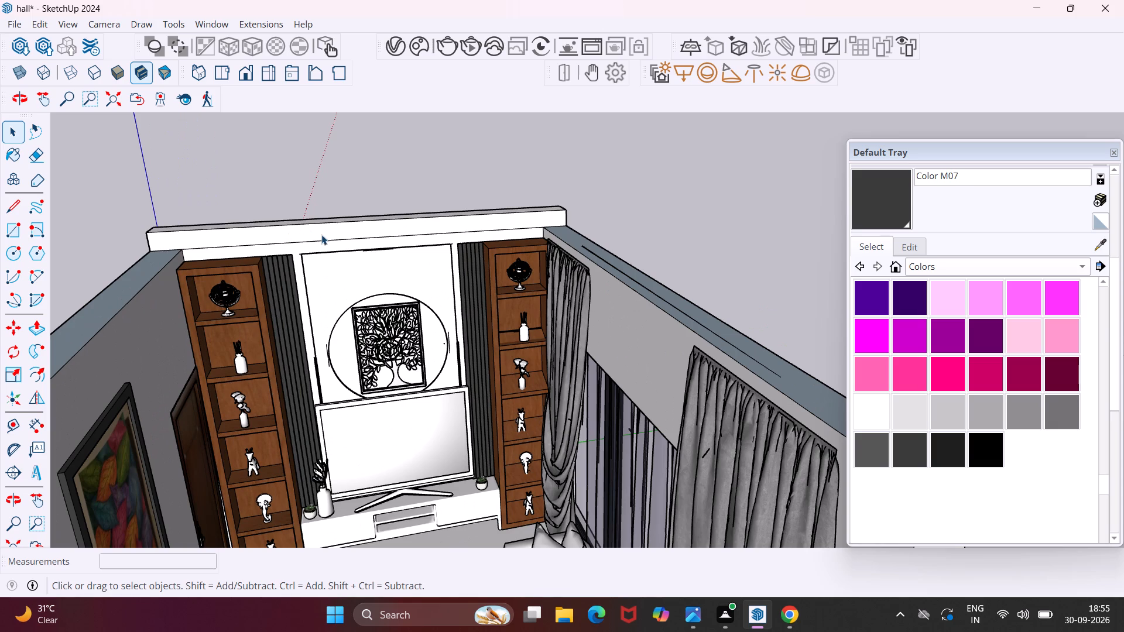
scroll(321, 235, up, 7)
click(326, 236)
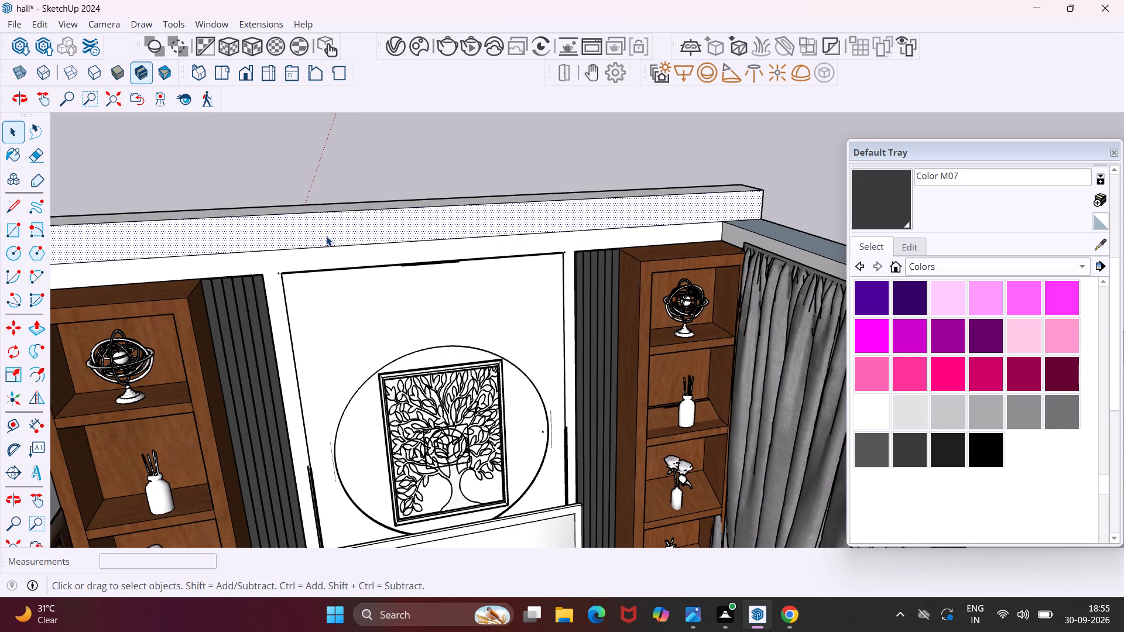
scroll(326, 236, down, 3)
middle_drag(294, 380, 235, 324)
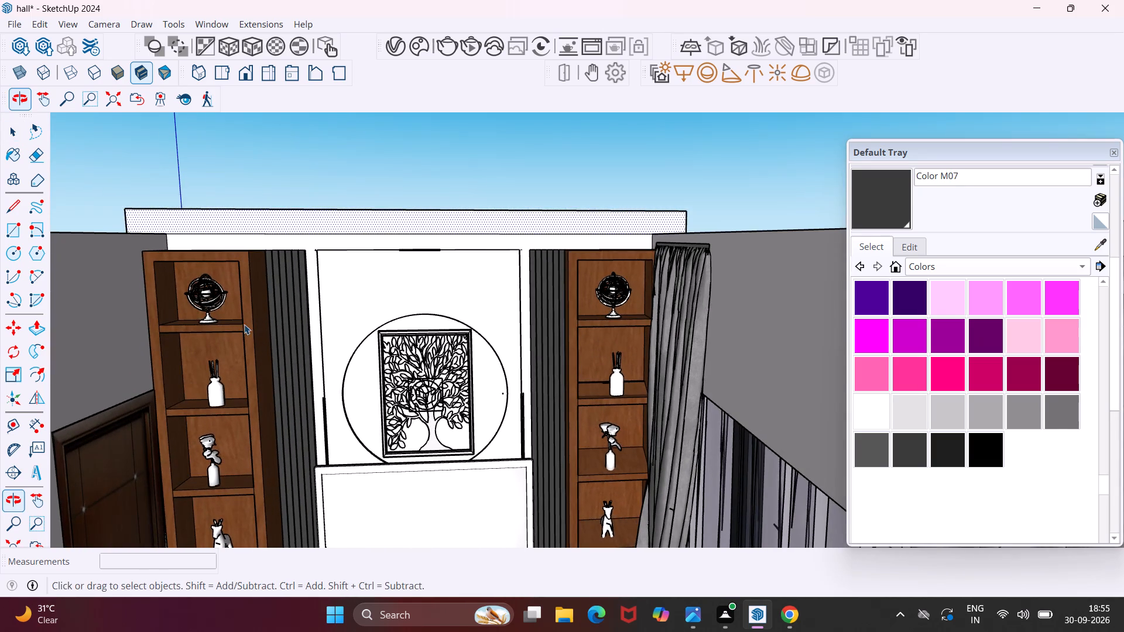
scroll(294, 325, down, 8)
scroll(312, 446, down, 3)
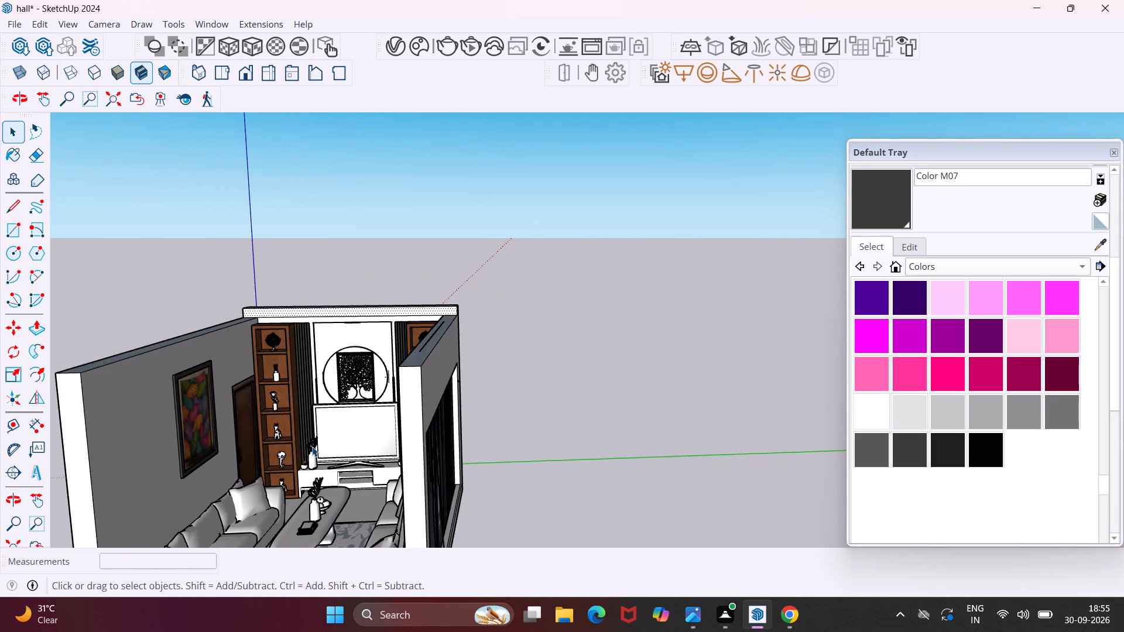
scroll(312, 446, down, 1)
middle_drag(311, 446, 320, 411)
scroll(320, 411, up, 1)
scroll(320, 411, down, 8)
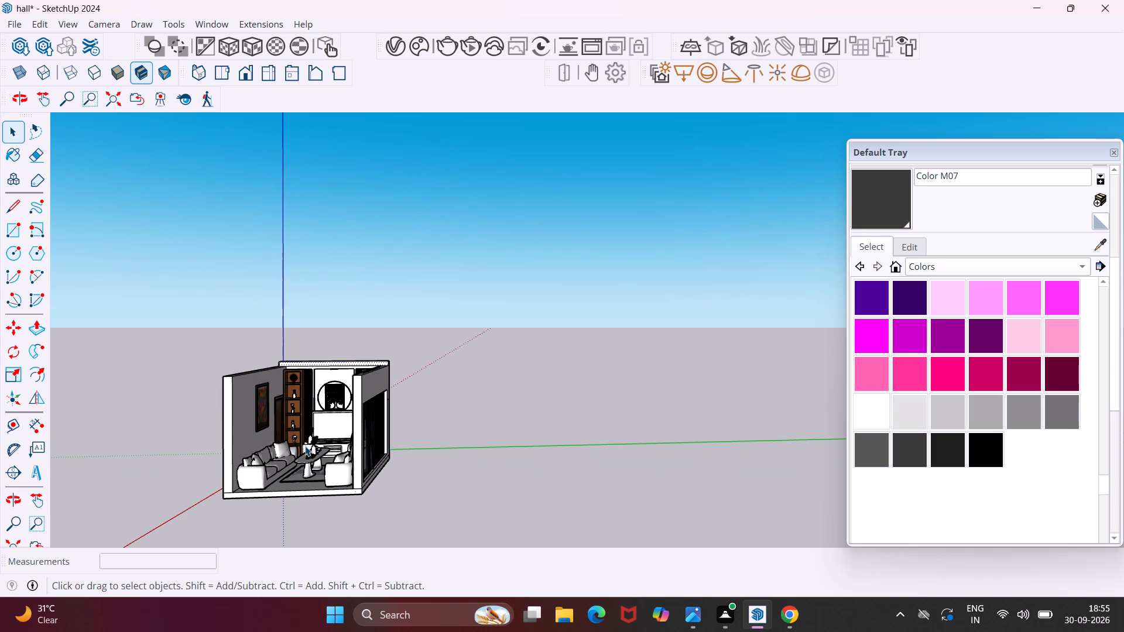
Paint the inner face of the wall carrying the framed picture with the light green Color F01.
scroll(933, 425, up, 7)
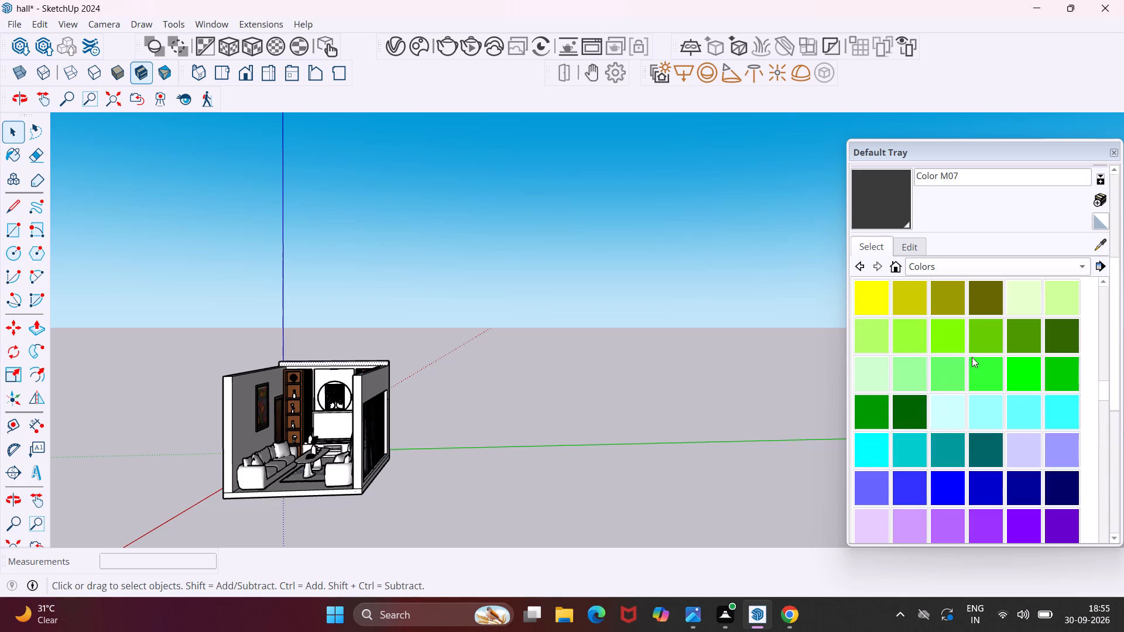
click(1035, 301)
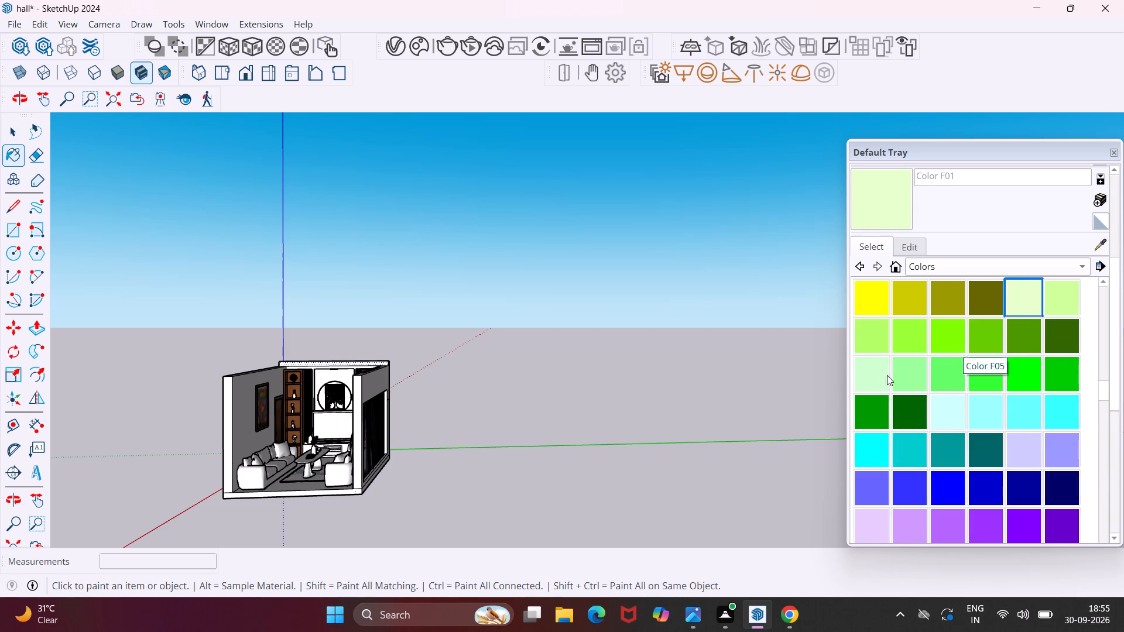
scroll(244, 430, up, 9)
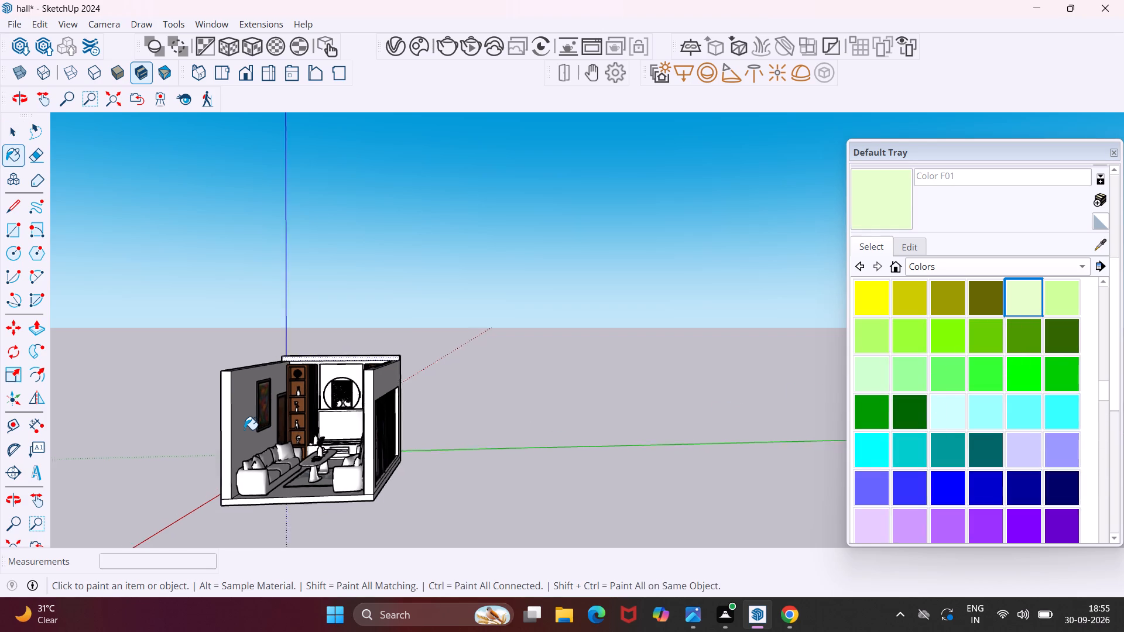
scroll(244, 430, up, 11)
click(227, 410)
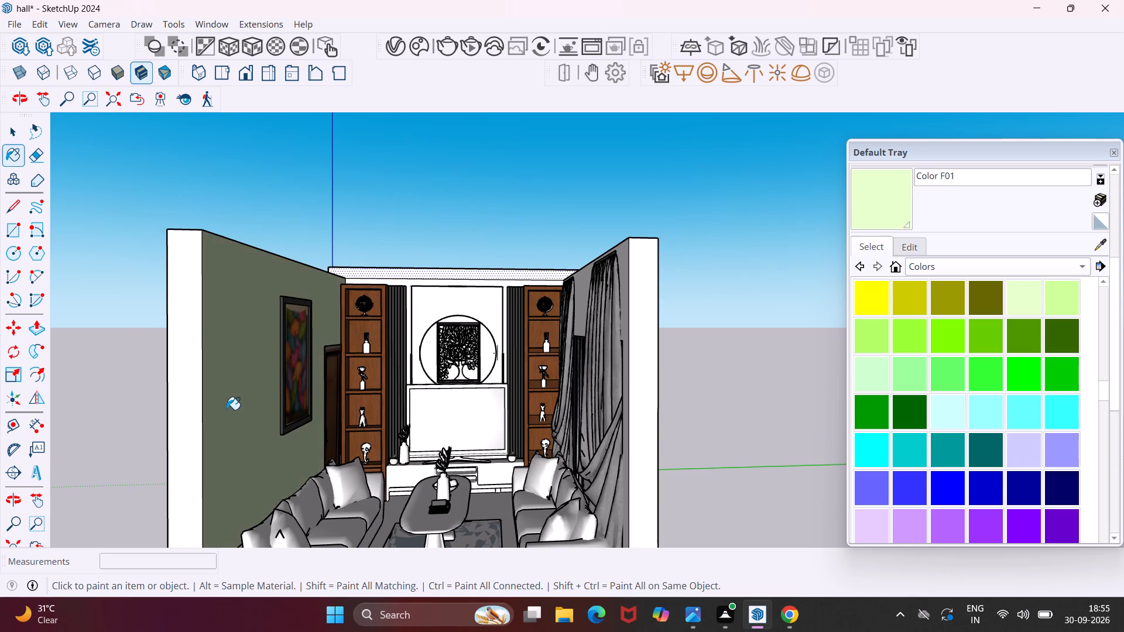
Paint the wall behind the TV unit and wooden shelves with the same Color F01.
middle_drag(227, 410, 246, 437)
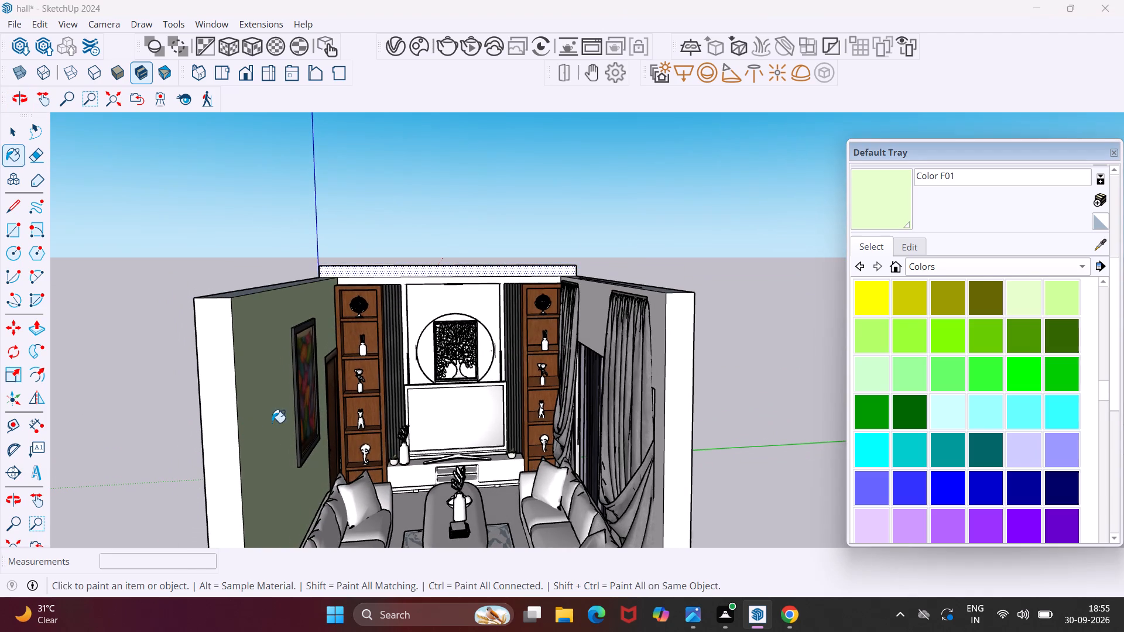
scroll(385, 279, up, 4)
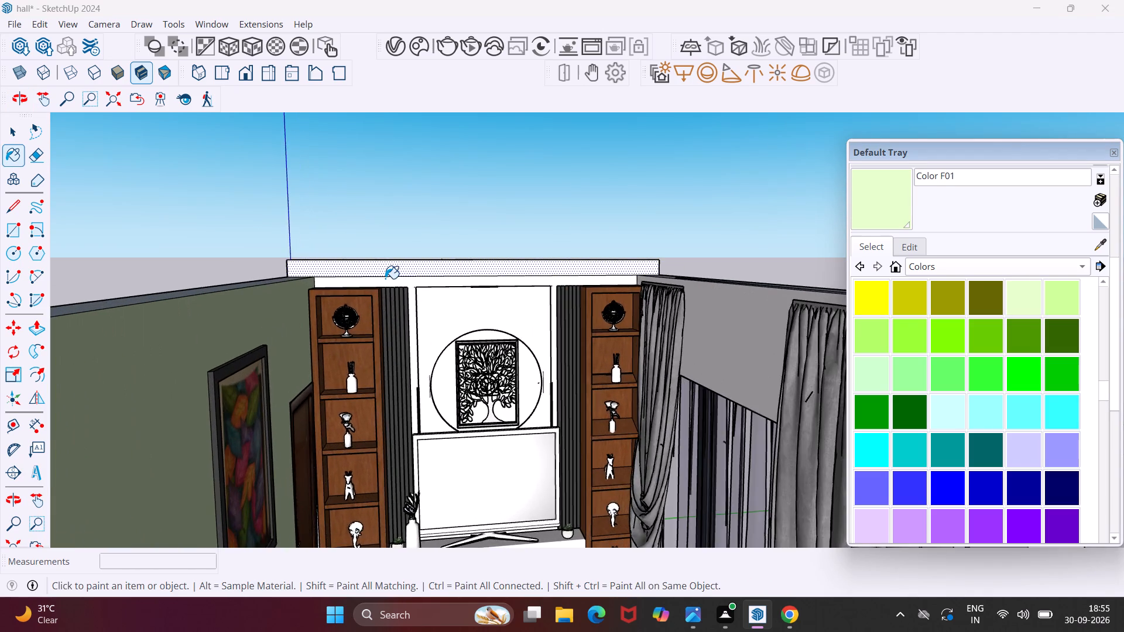
scroll(385, 279, up, 13)
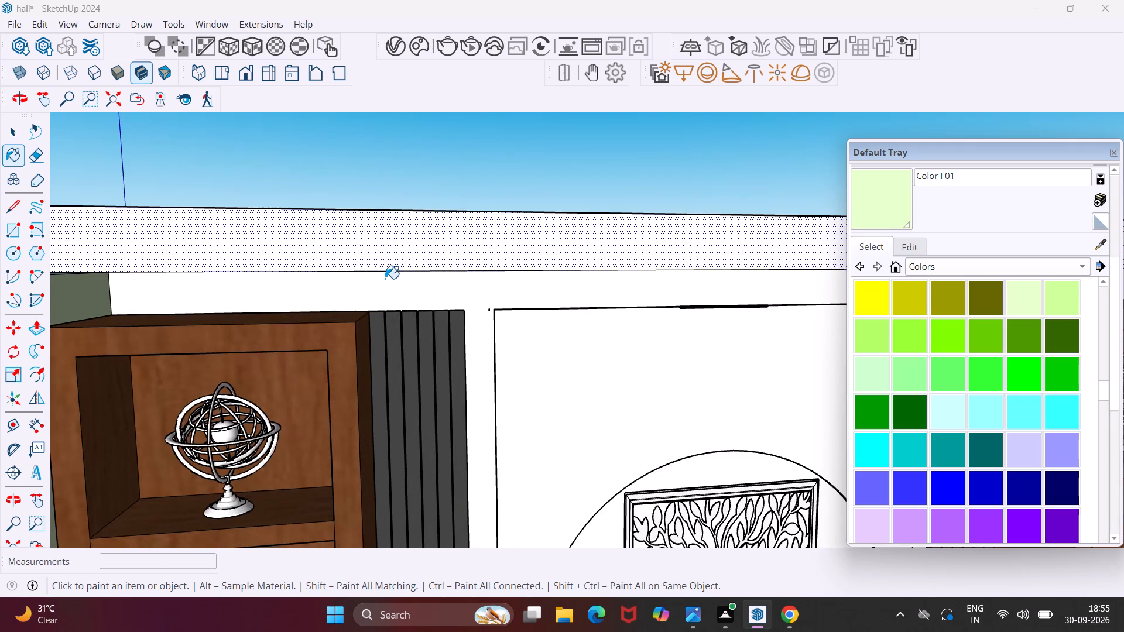
scroll(385, 279, up, 3)
click(385, 279)
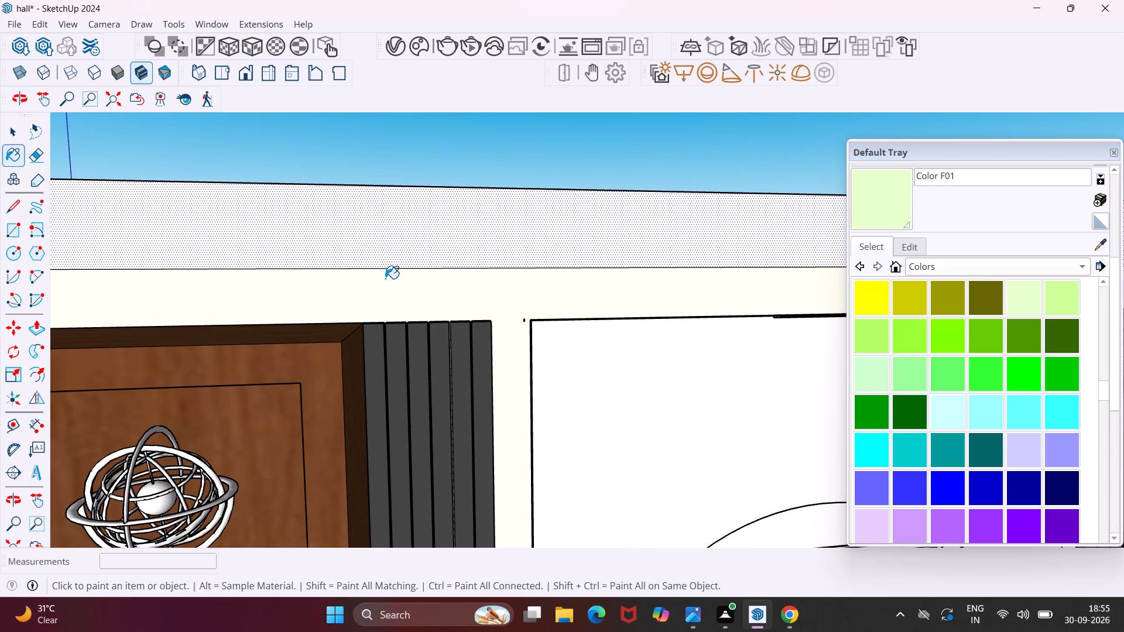
Paint the inner face of the curtained window wall with Color F01.
scroll(385, 279, down, 15)
middle_drag(385, 277, 492, 310)
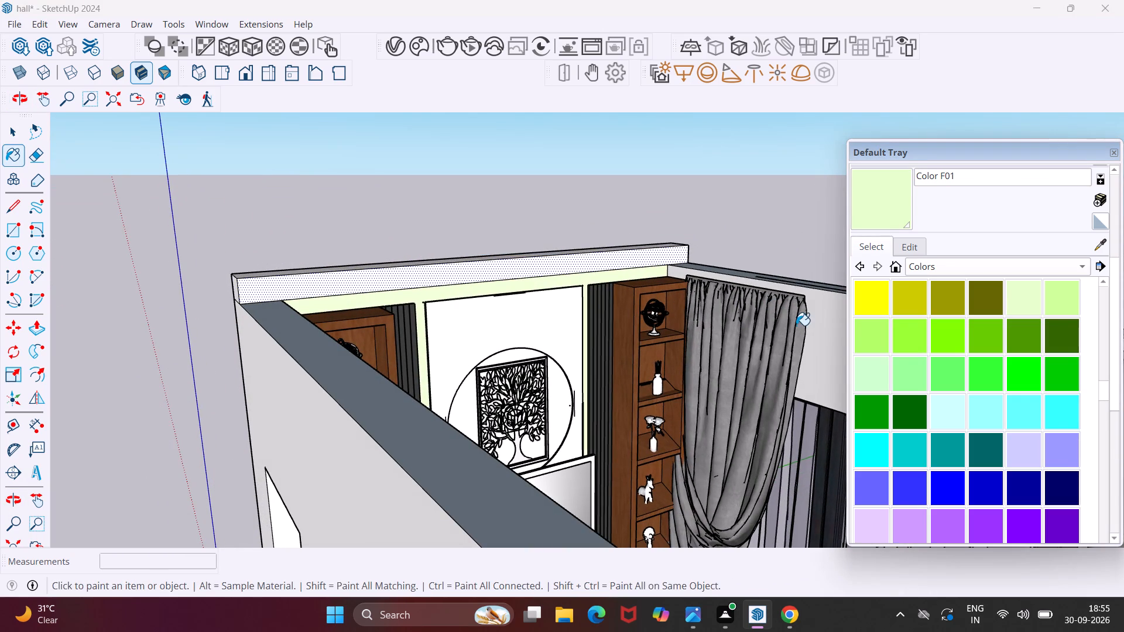
scroll(715, 270, up, 8)
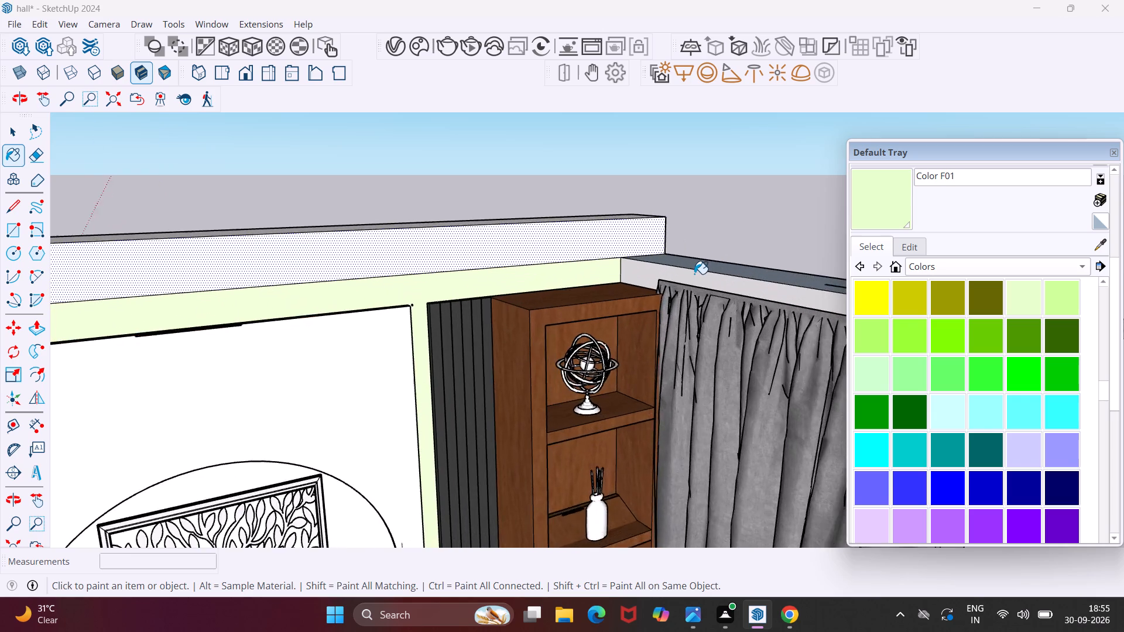
scroll(694, 274, up, 9)
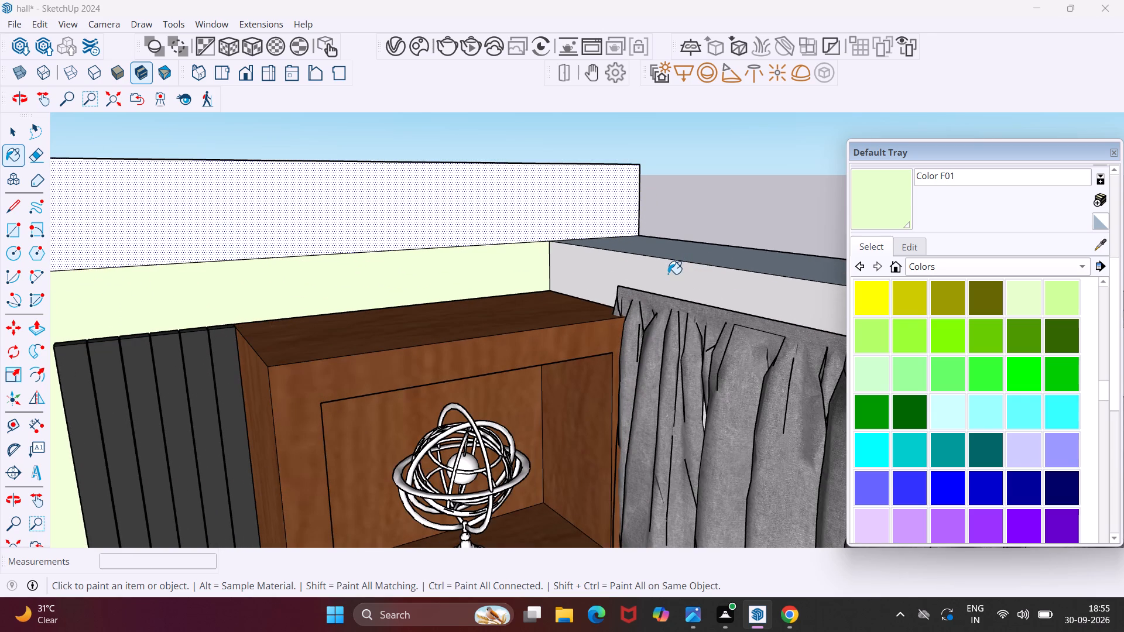
click(668, 274)
scroll(568, 262, down, 6)
scroll(505, 257, down, 5)
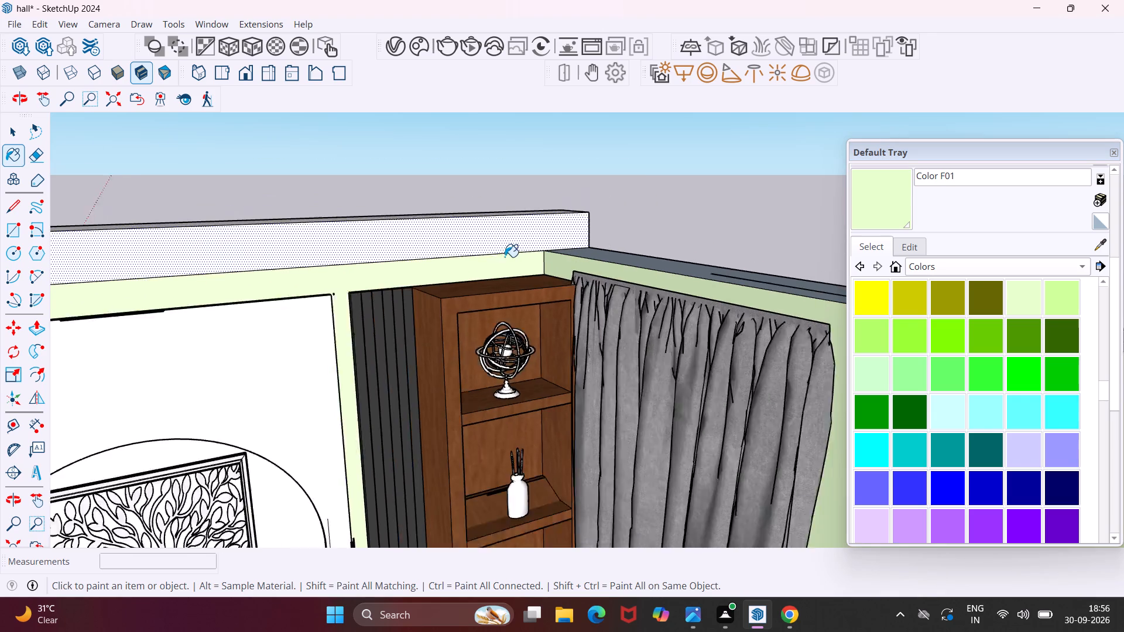
scroll(478, 259, down, 13)
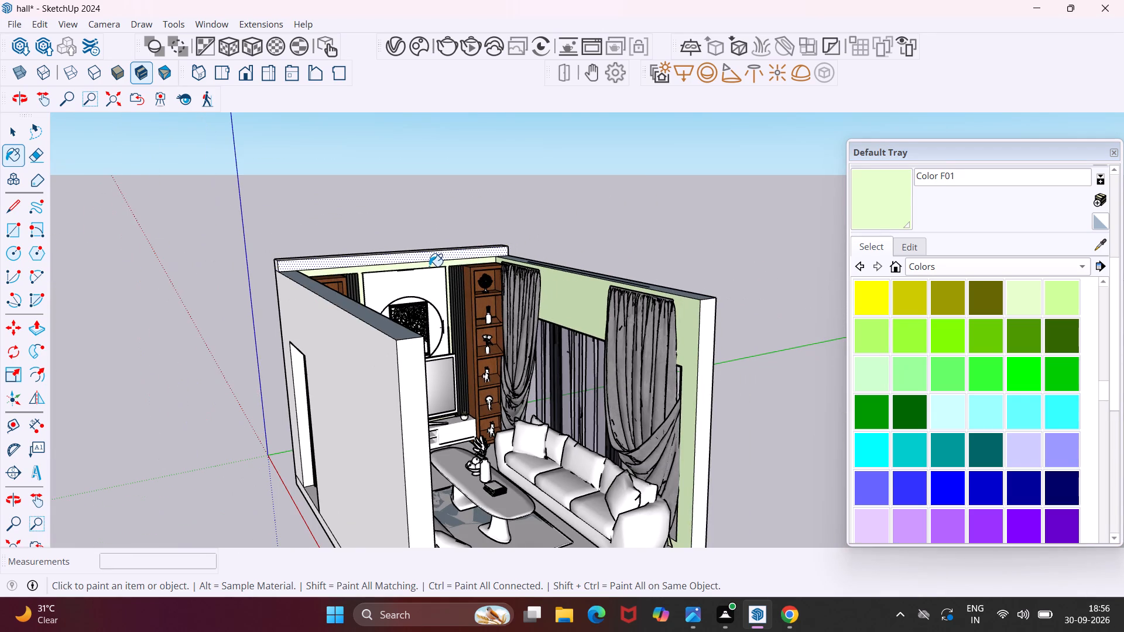
middle_drag(429, 266, 336, 272)
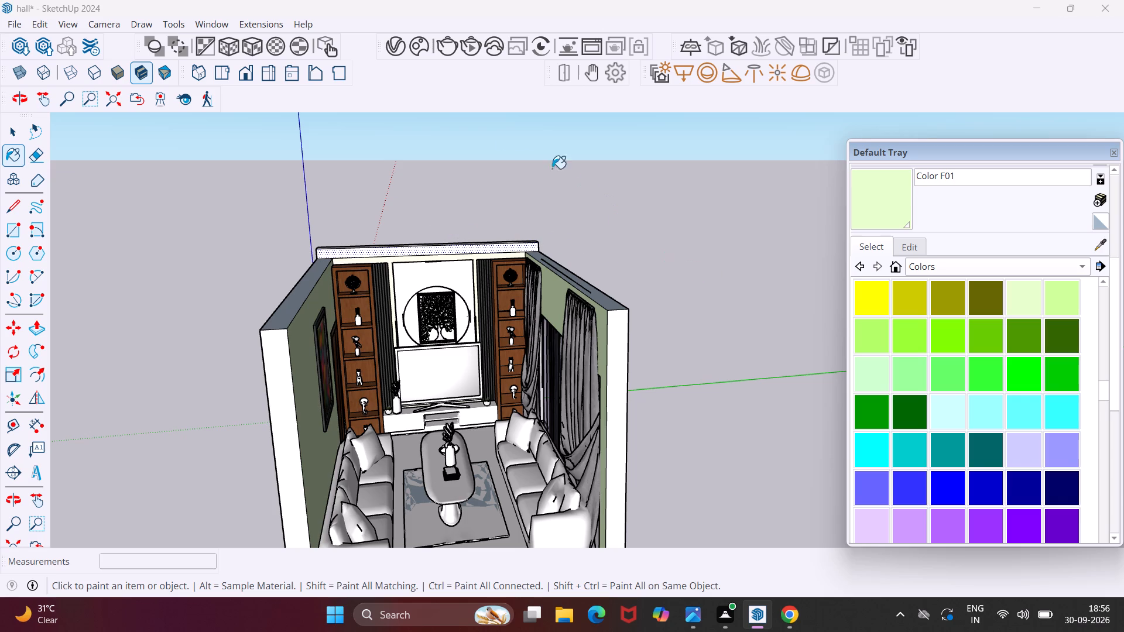
Create a Generic V-Ray material in the Asset Editor and set its preview scene to Floor.
click(396, 46)
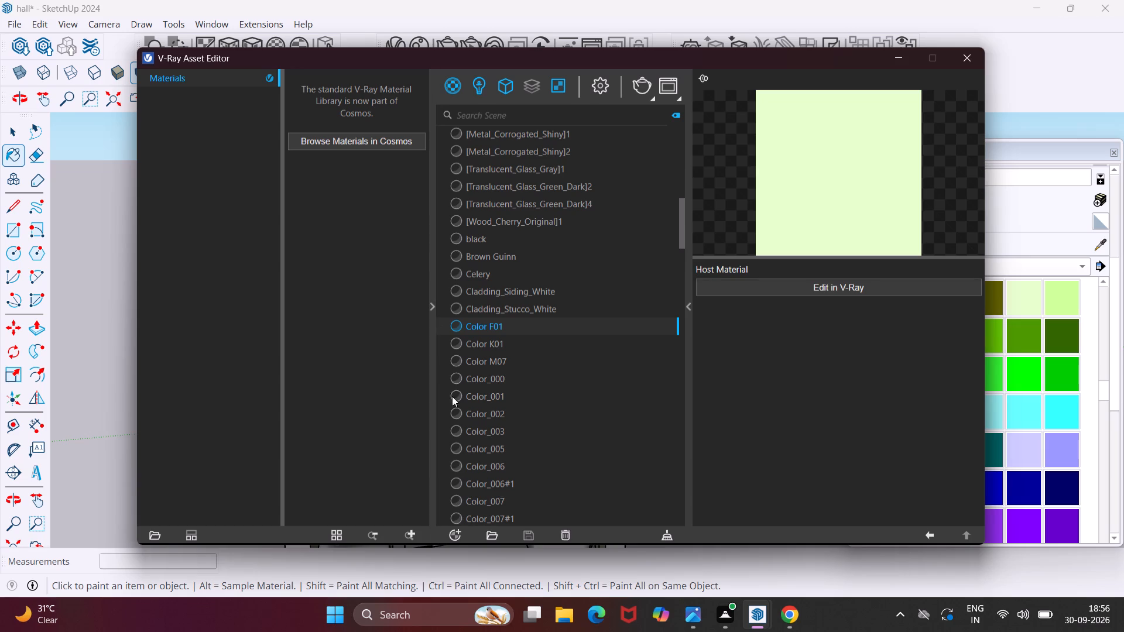
click(454, 535)
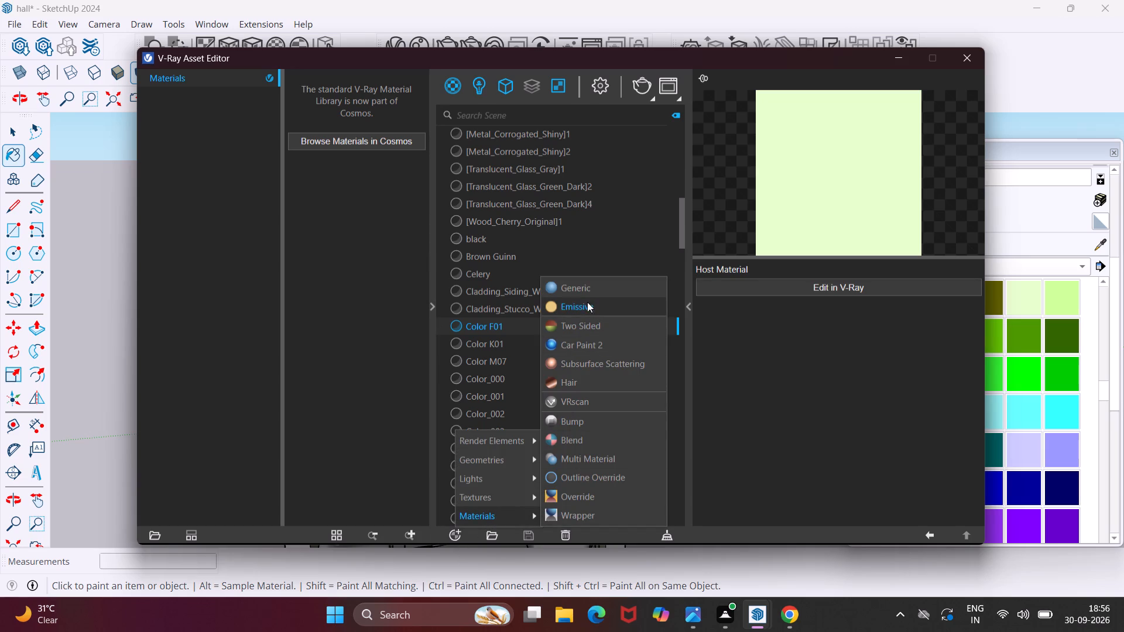
click(587, 296)
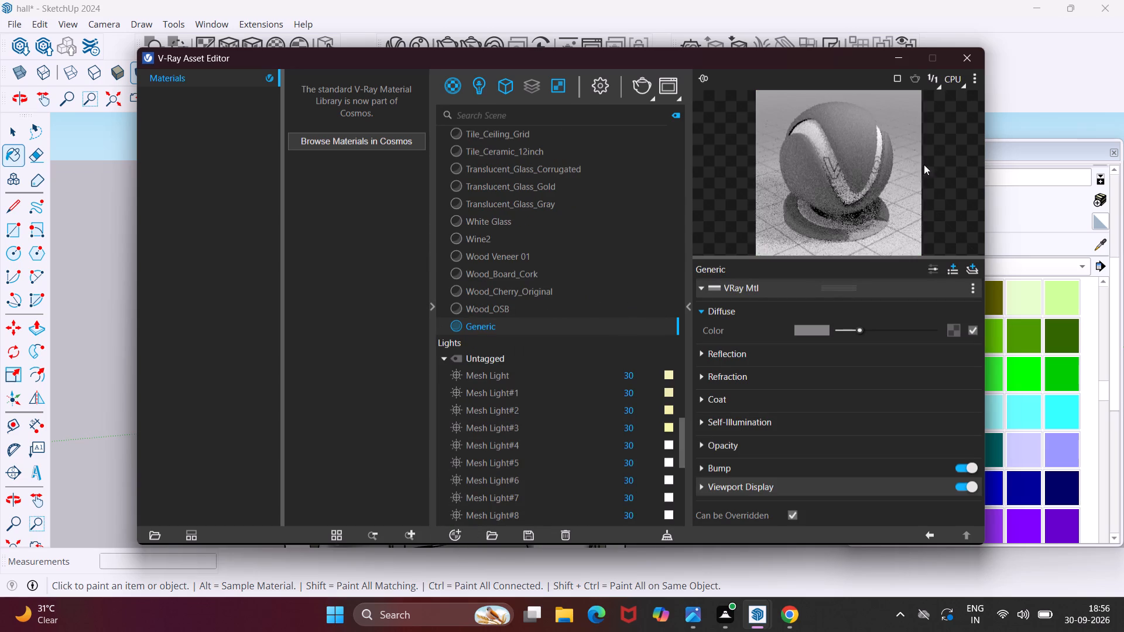
click(976, 80)
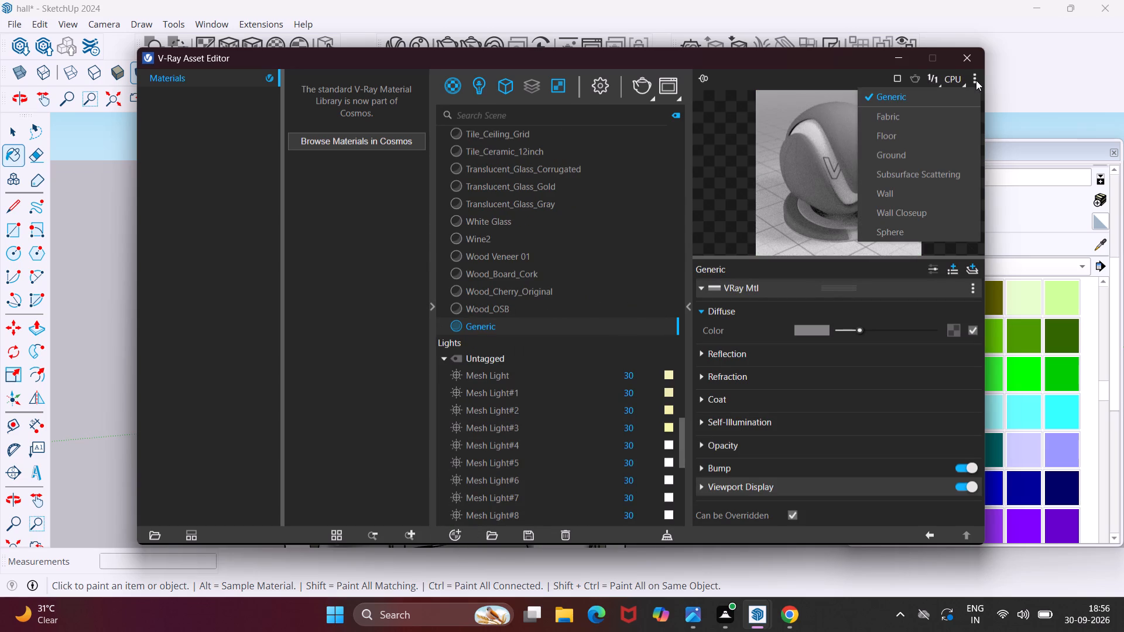
click(936, 144)
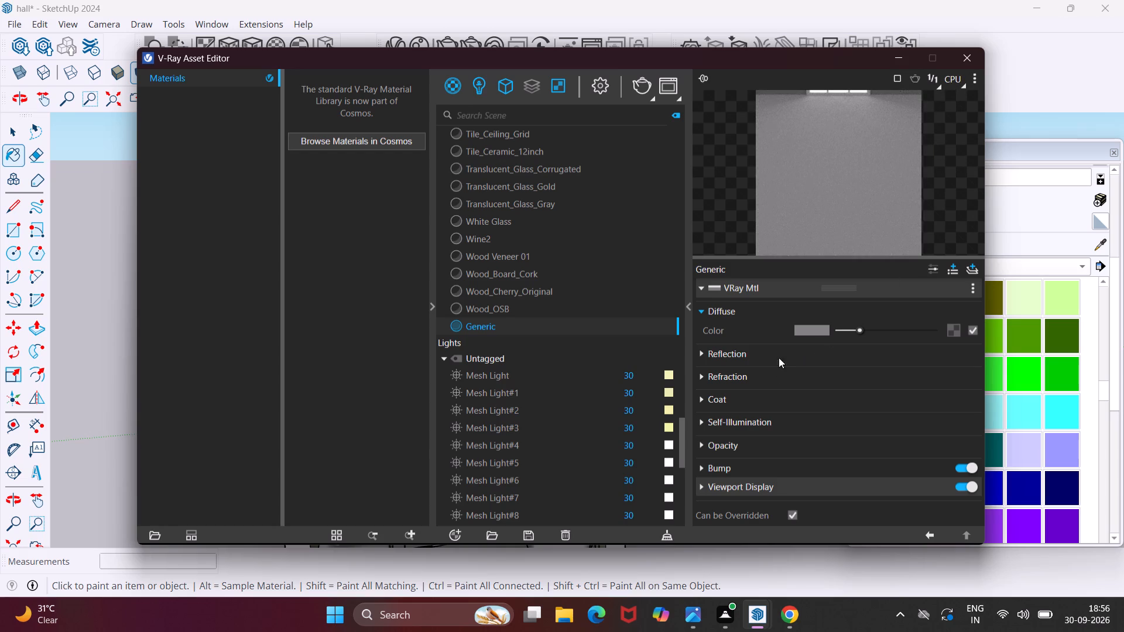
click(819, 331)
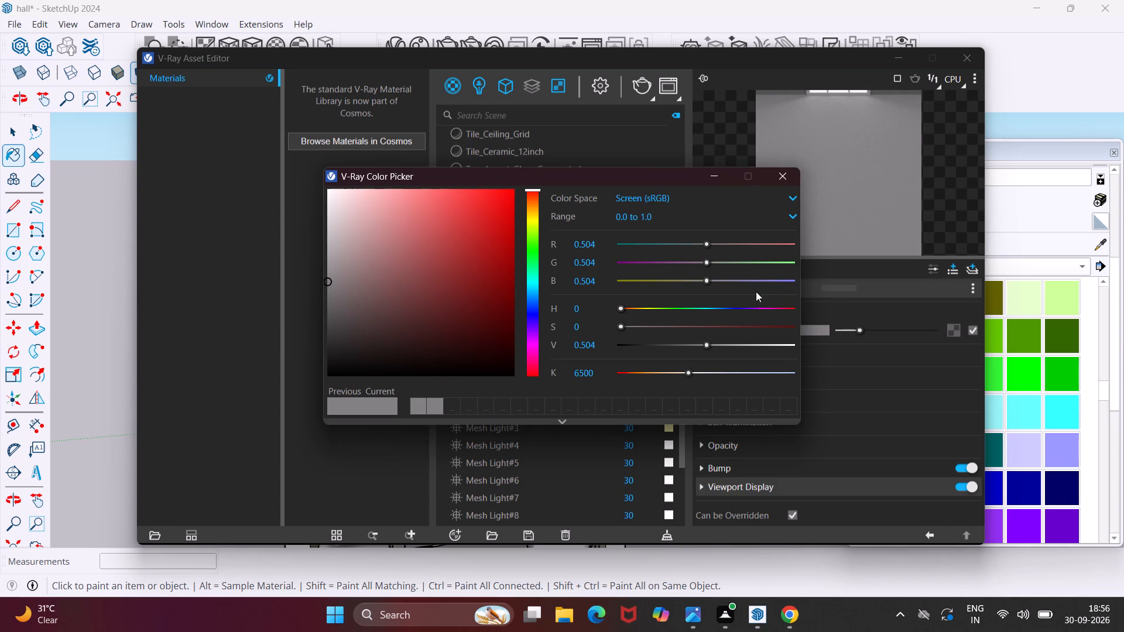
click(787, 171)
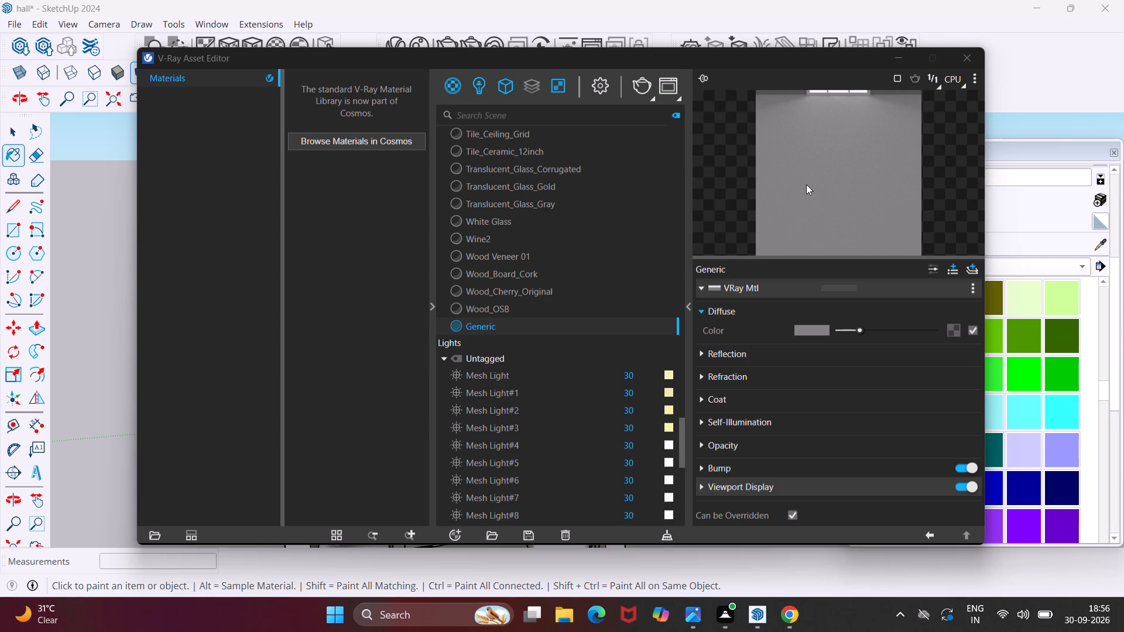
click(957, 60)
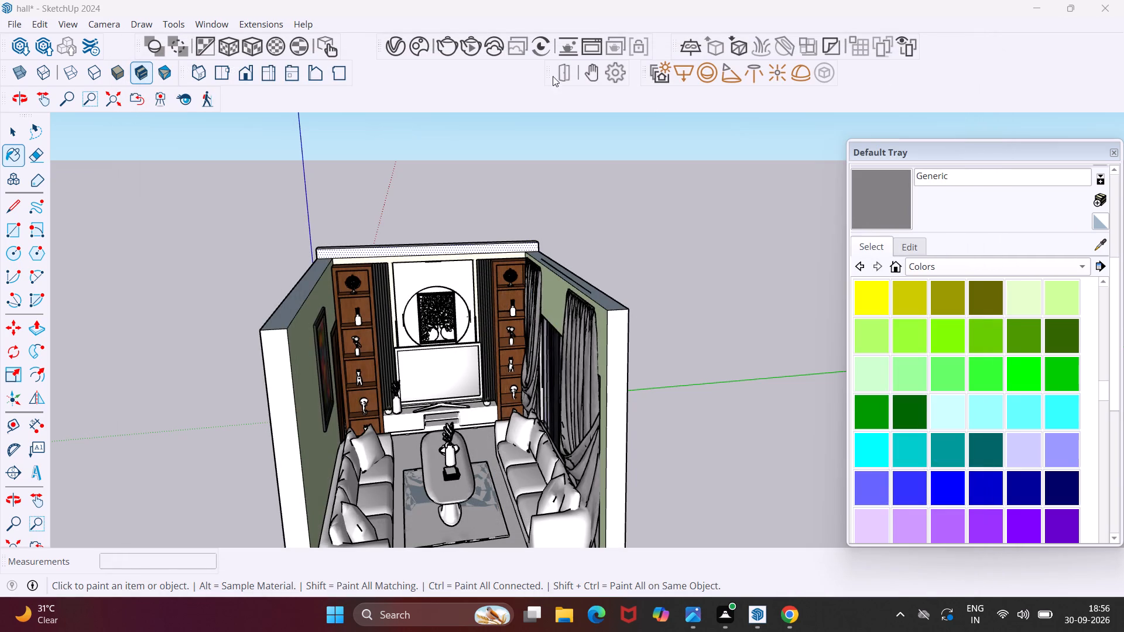
Browse all assets of the V-Ray Material Library in Chaos Cosmos for a suitable floor material.
click(407, 49)
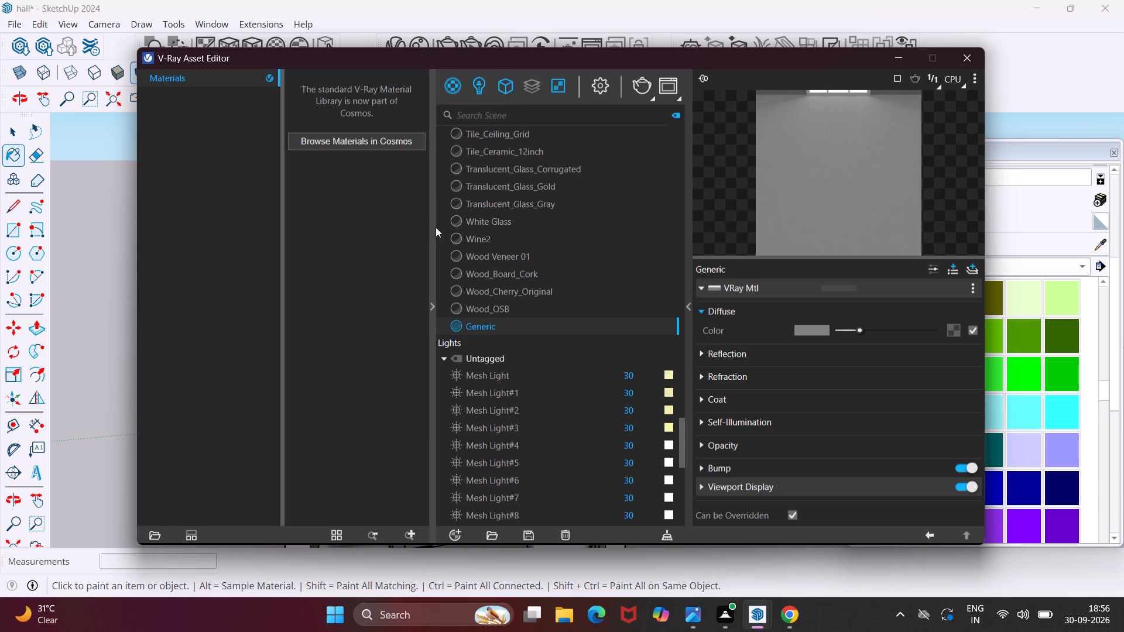
click(434, 312)
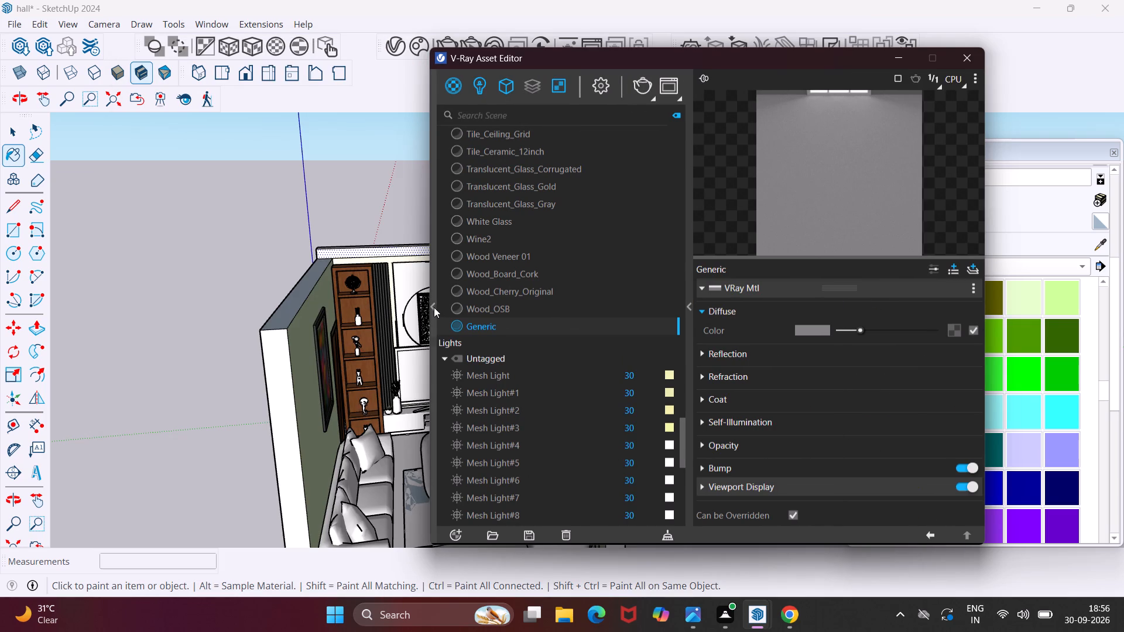
click(434, 305)
click(372, 142)
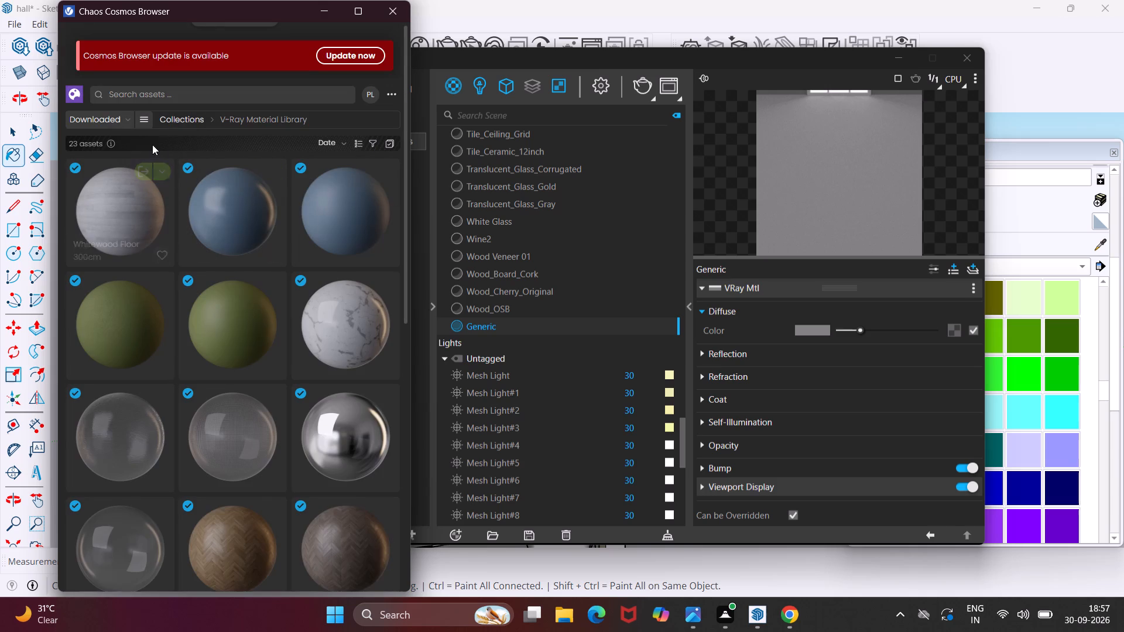
click(126, 118)
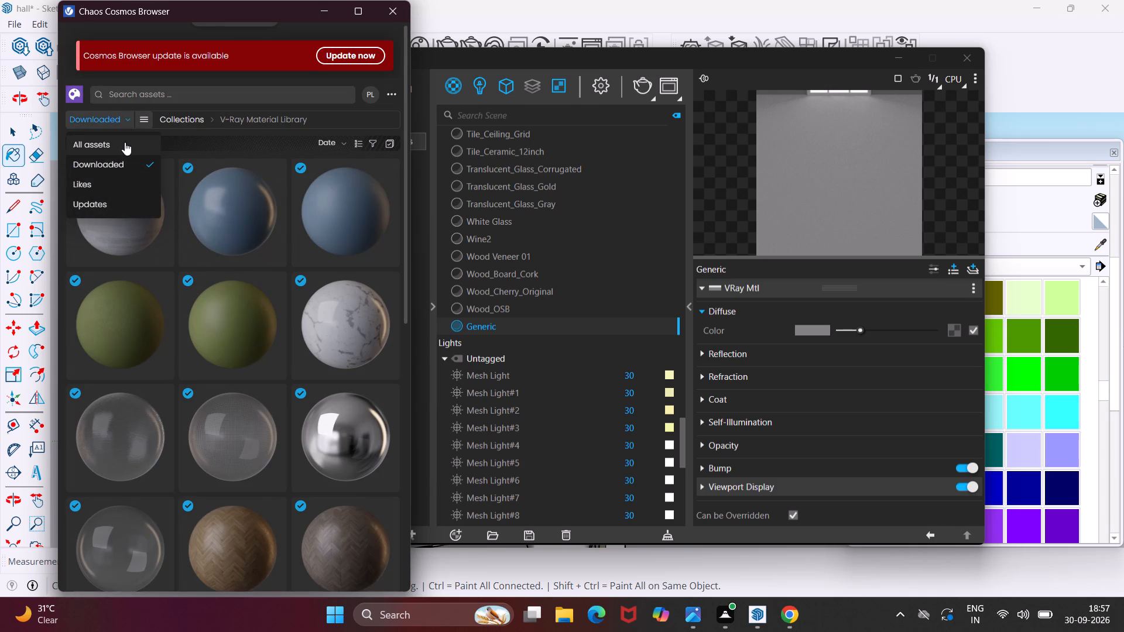
click(125, 142)
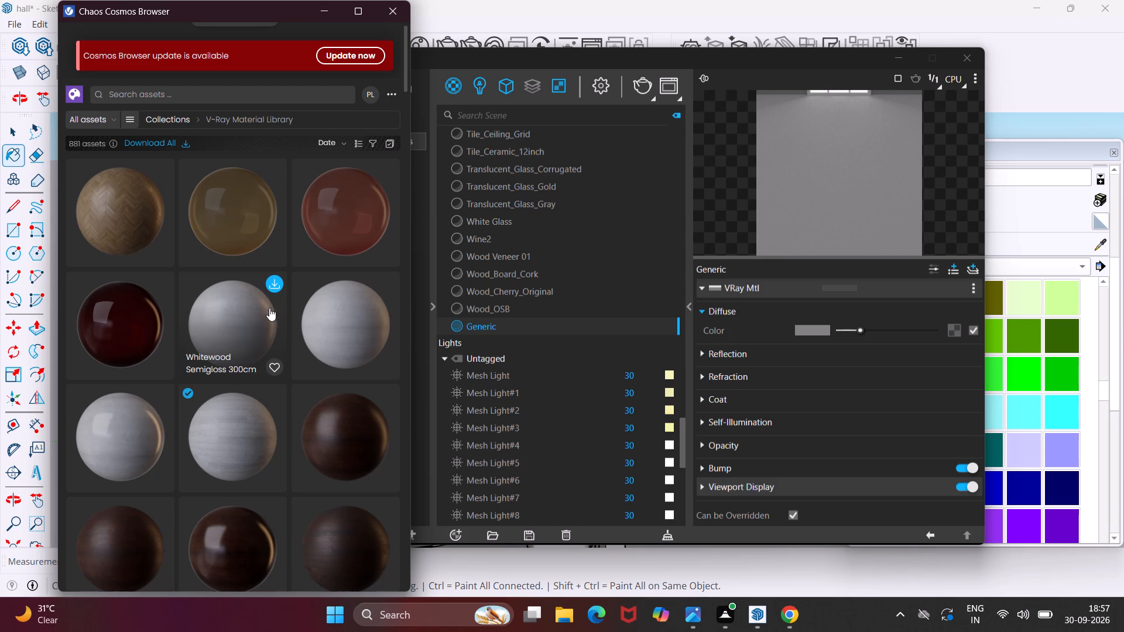
scroll(263, 337, down, 3)
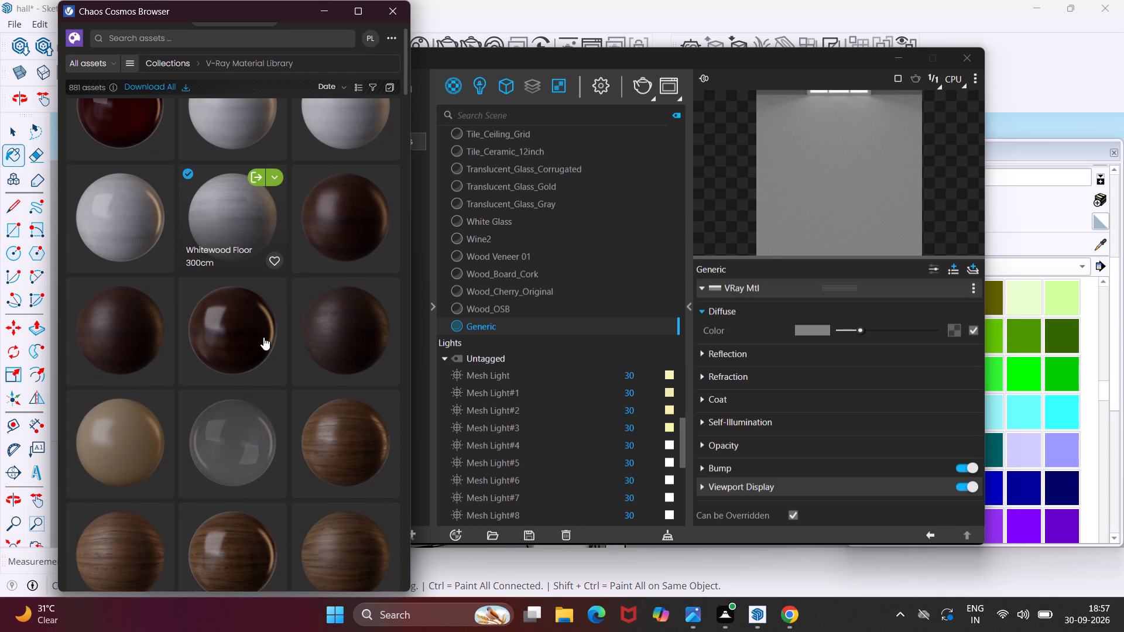
scroll(262, 337, down, 3)
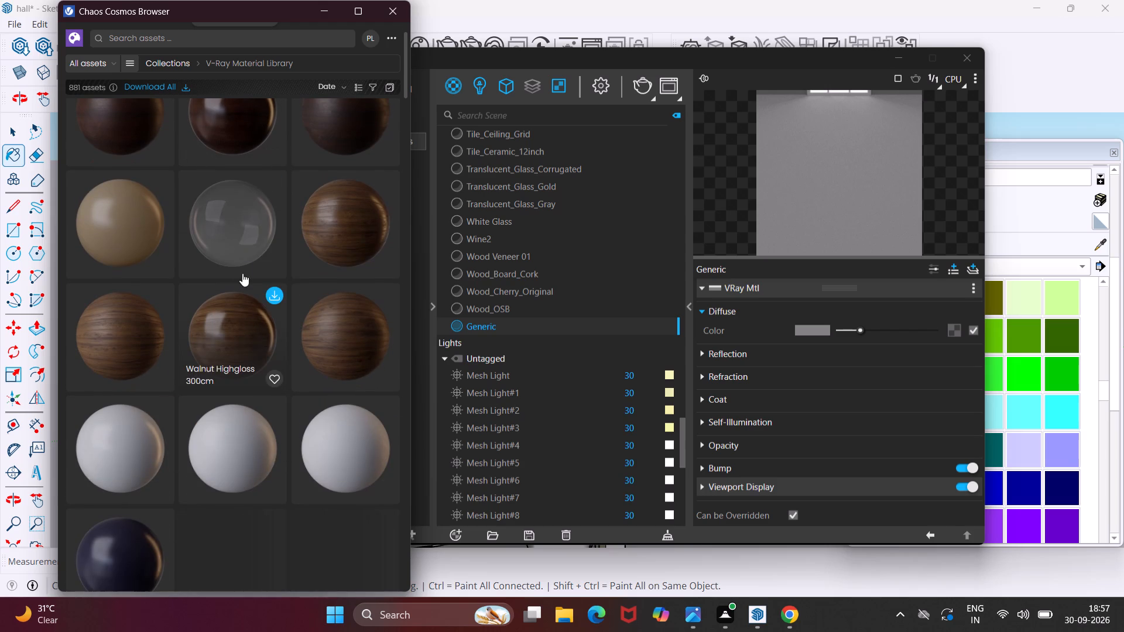
scroll(244, 243, up, 8)
click(205, 92)
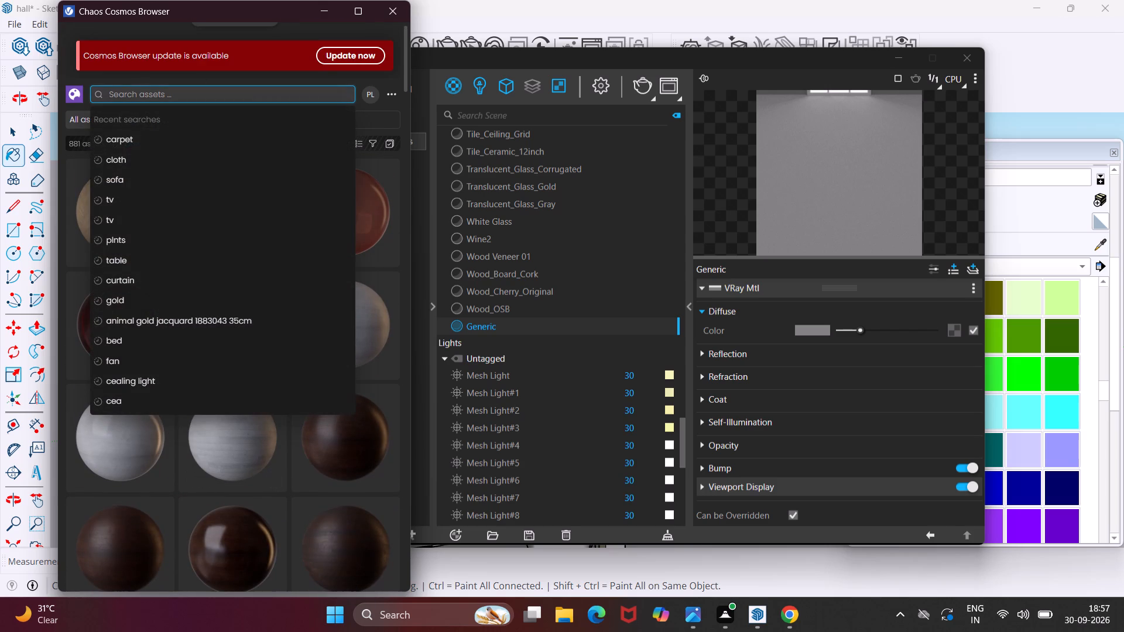
click(70, 229)
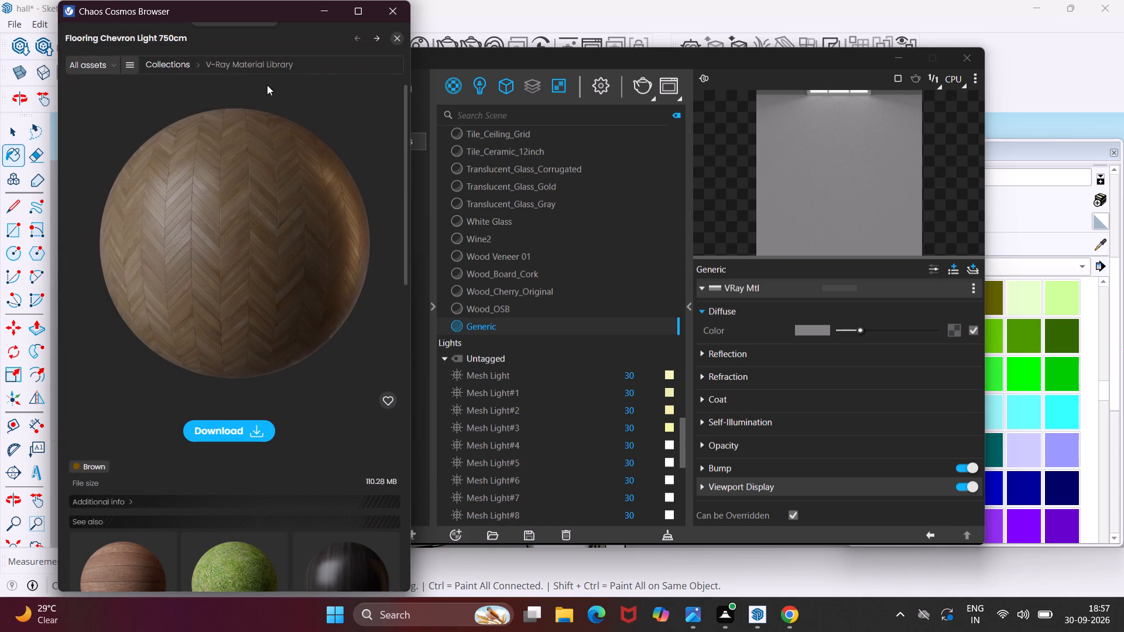
click(386, 15)
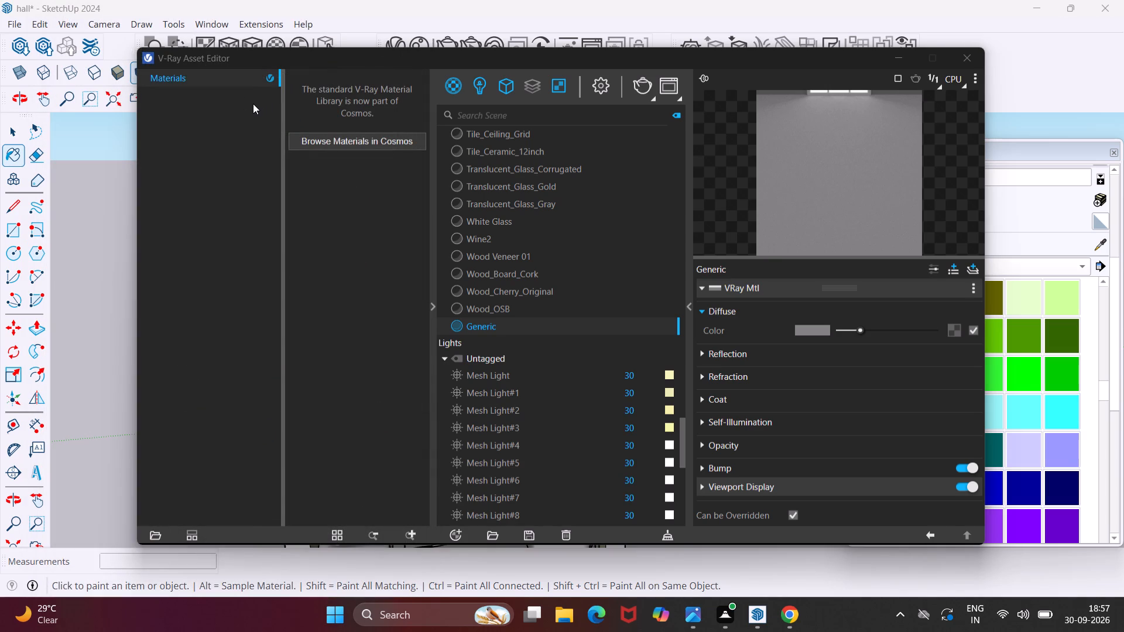
Search the Materials category of Chaos Cosmos for "tiles" across all assets.
click(369, 136)
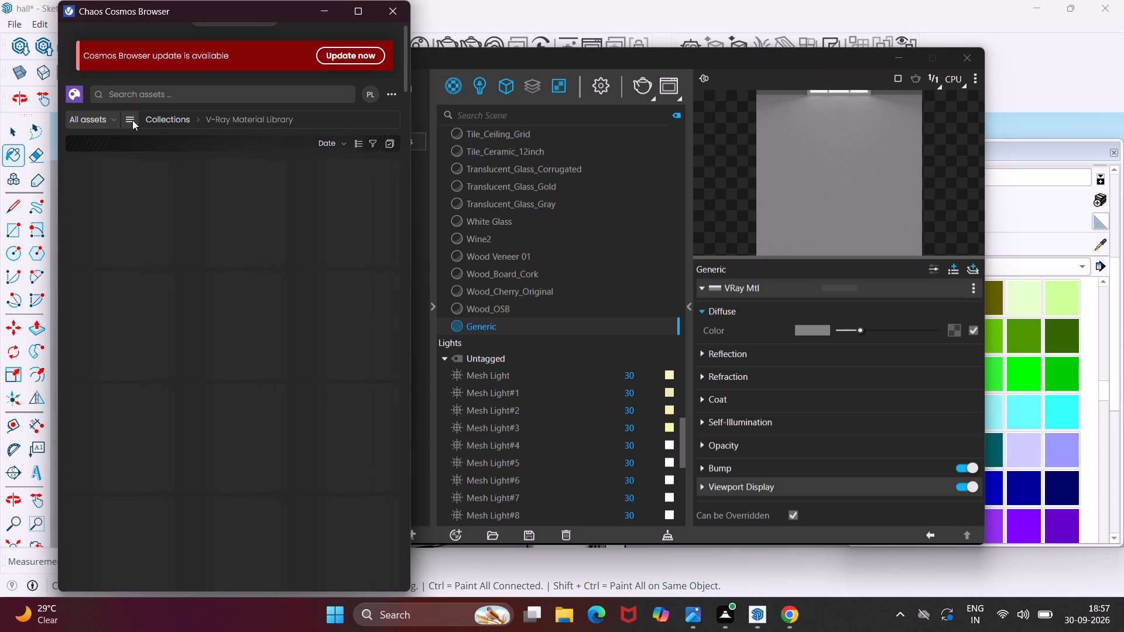
click(132, 119)
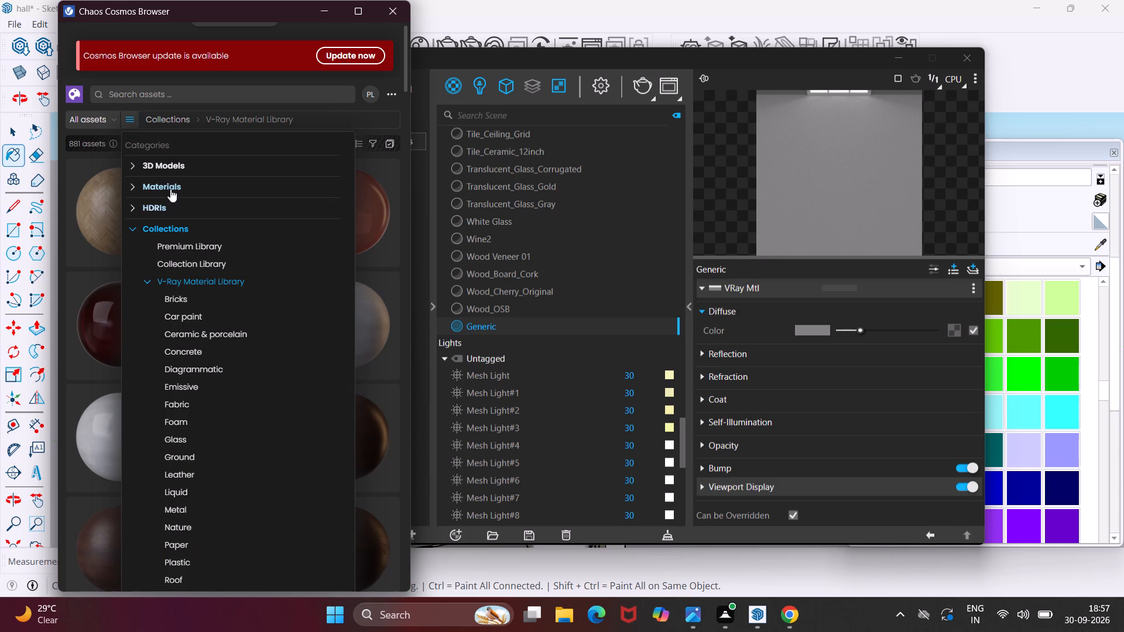
click(170, 188)
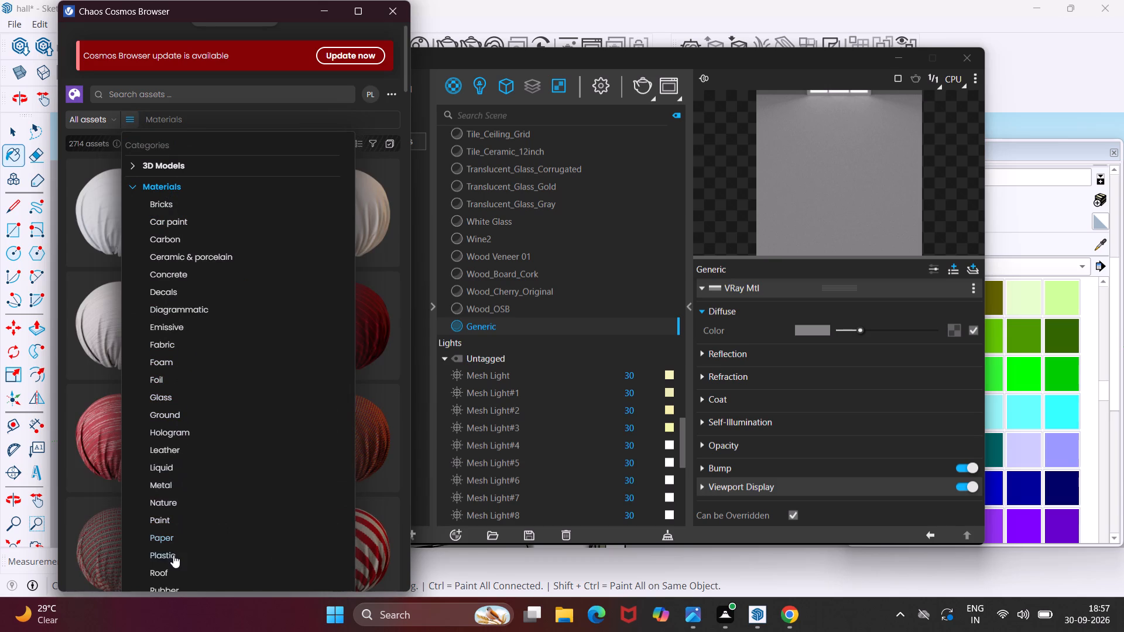
scroll(173, 555, down, 5)
click(201, 96)
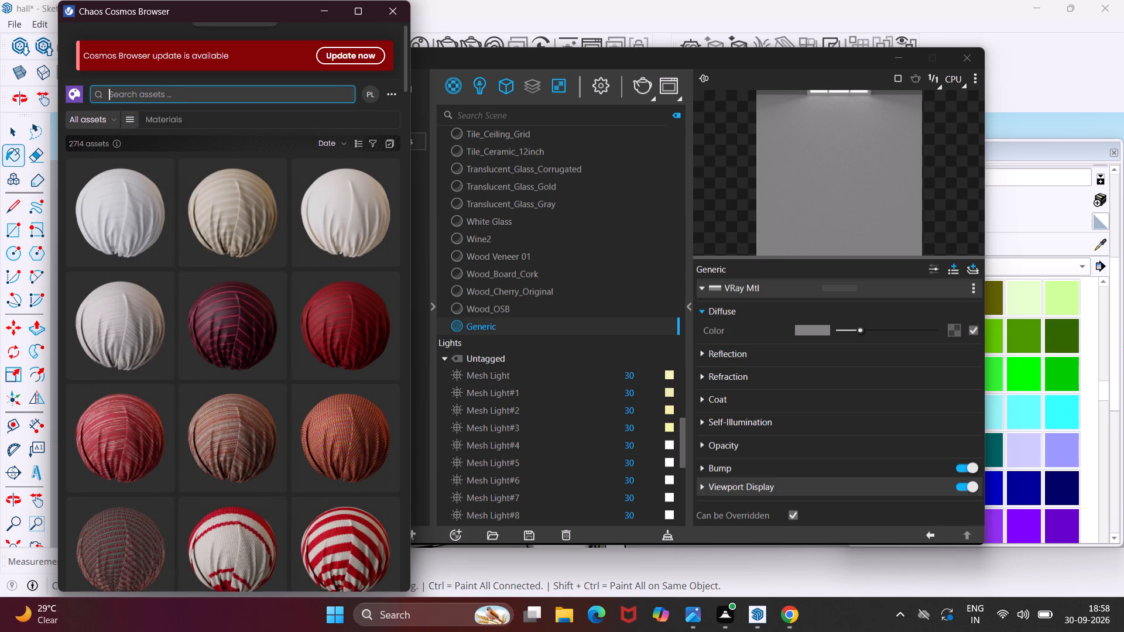
text(til)
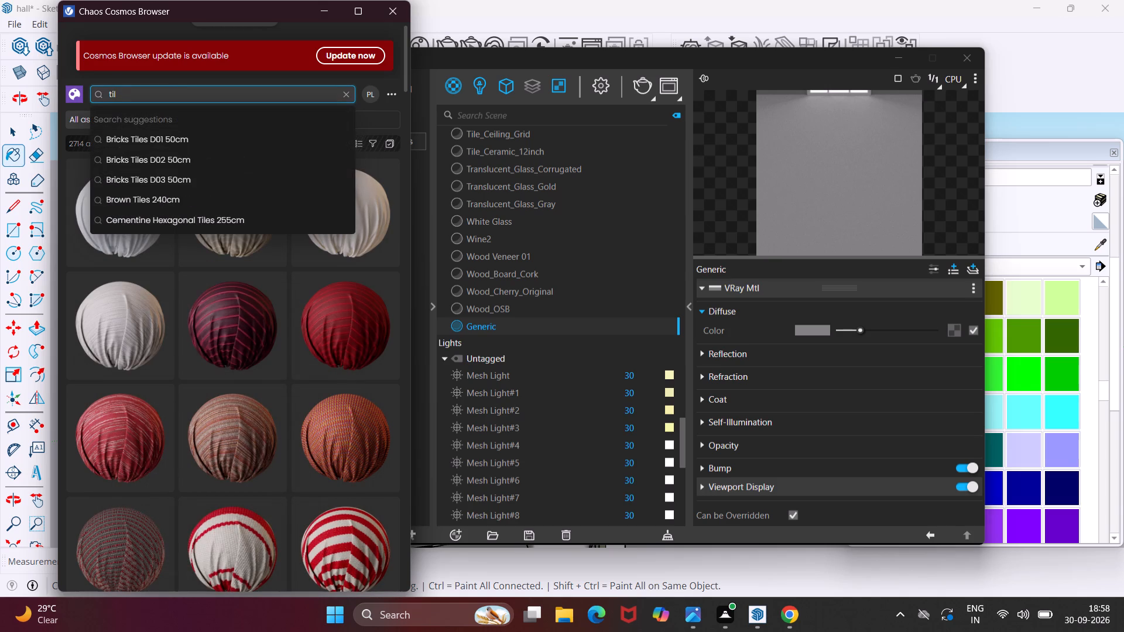
text(es)
key(Return)
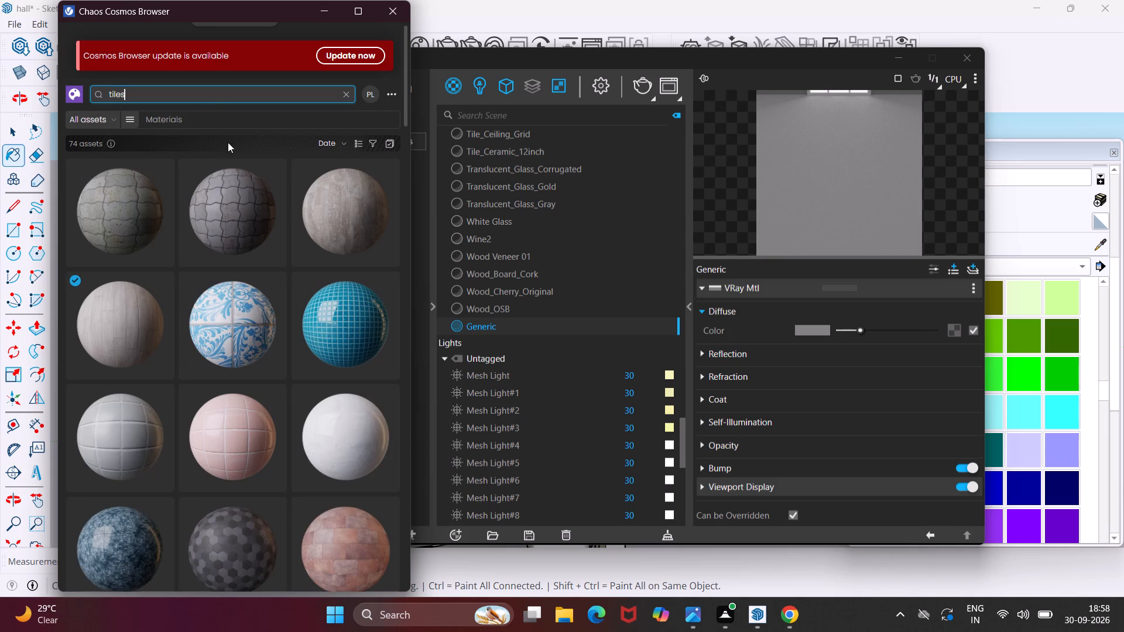
Download the Tiles White 02 160cm and Tiles Simple 03 100cm materials from the search results.
scroll(208, 331, down, 2)
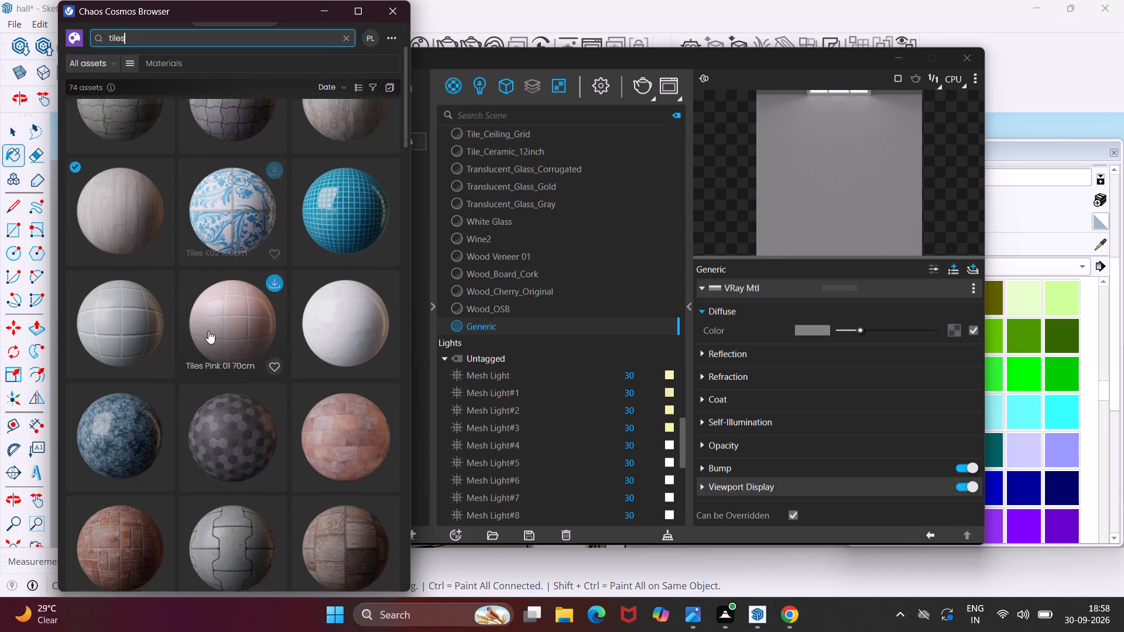
scroll(208, 331, down, 5)
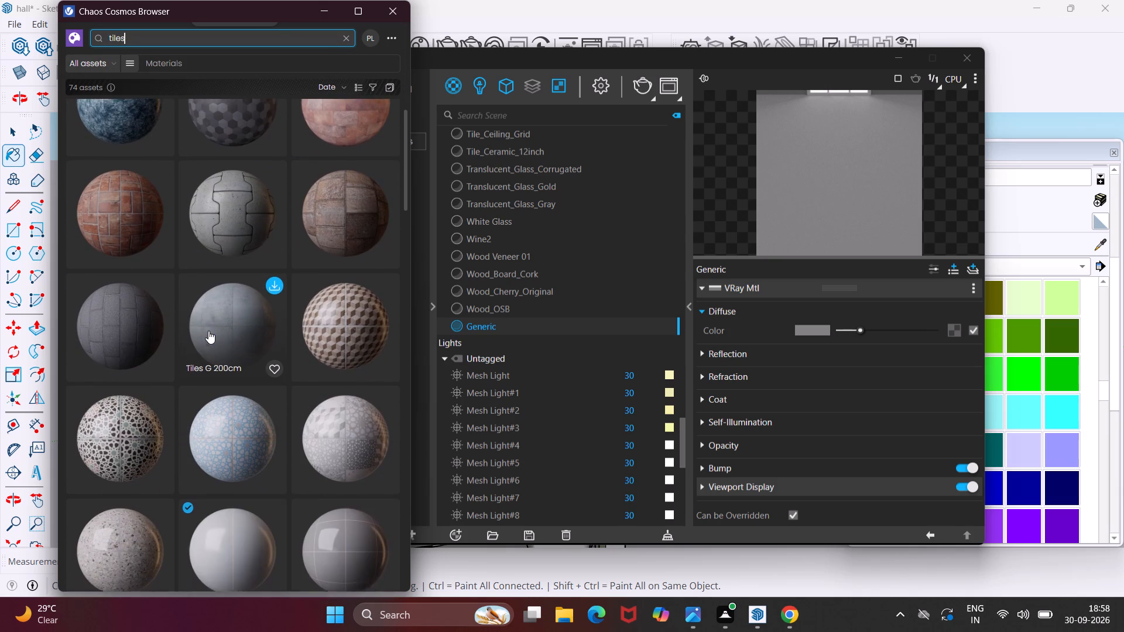
scroll(208, 331, down, 2)
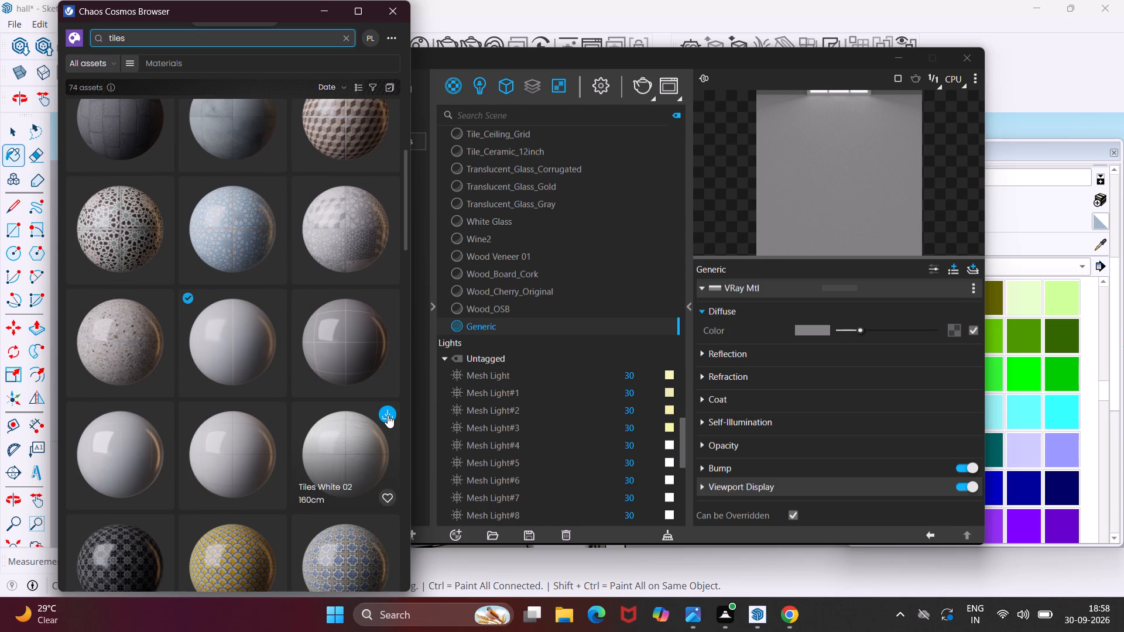
click(388, 415)
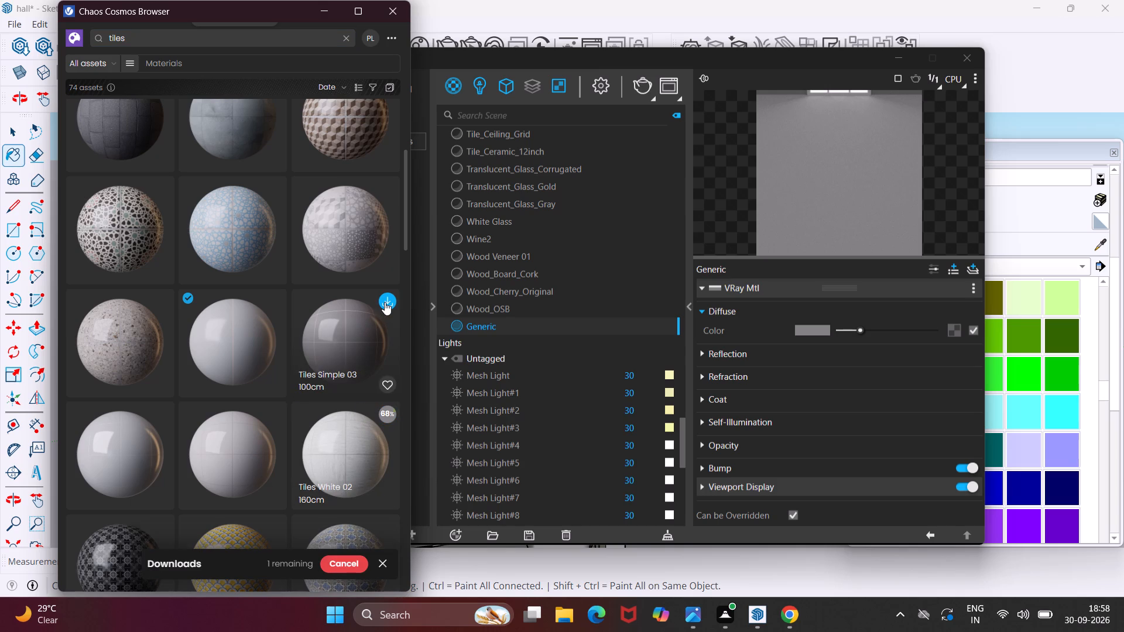
click(385, 302)
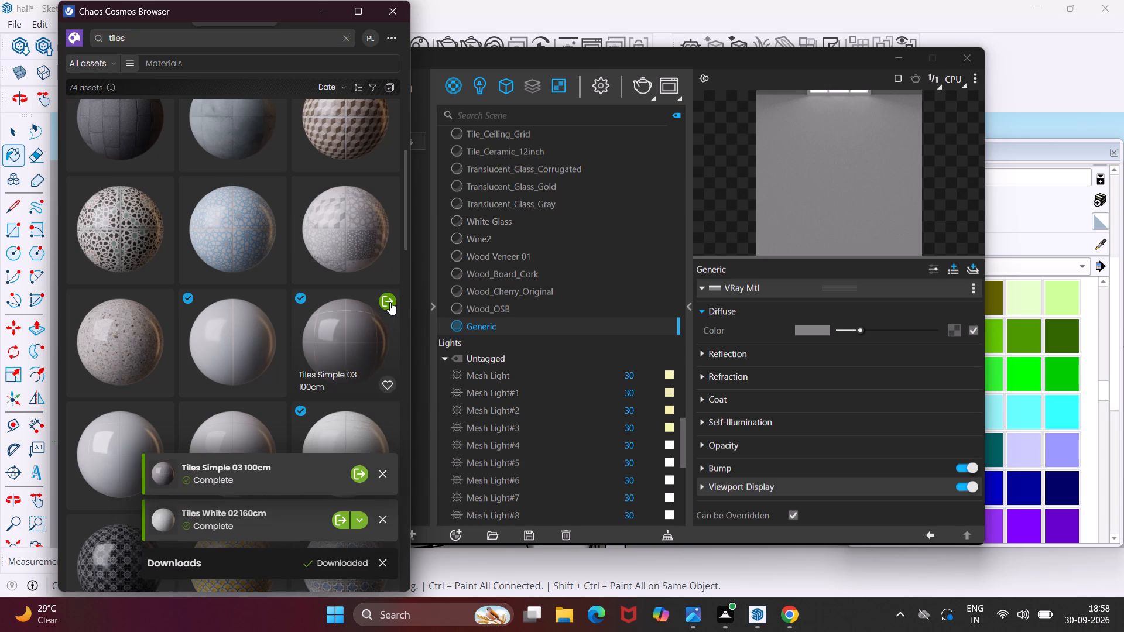
Import Tiles Simple 03 100cm into the scene and set its material preview to Floor.
click(390, 302)
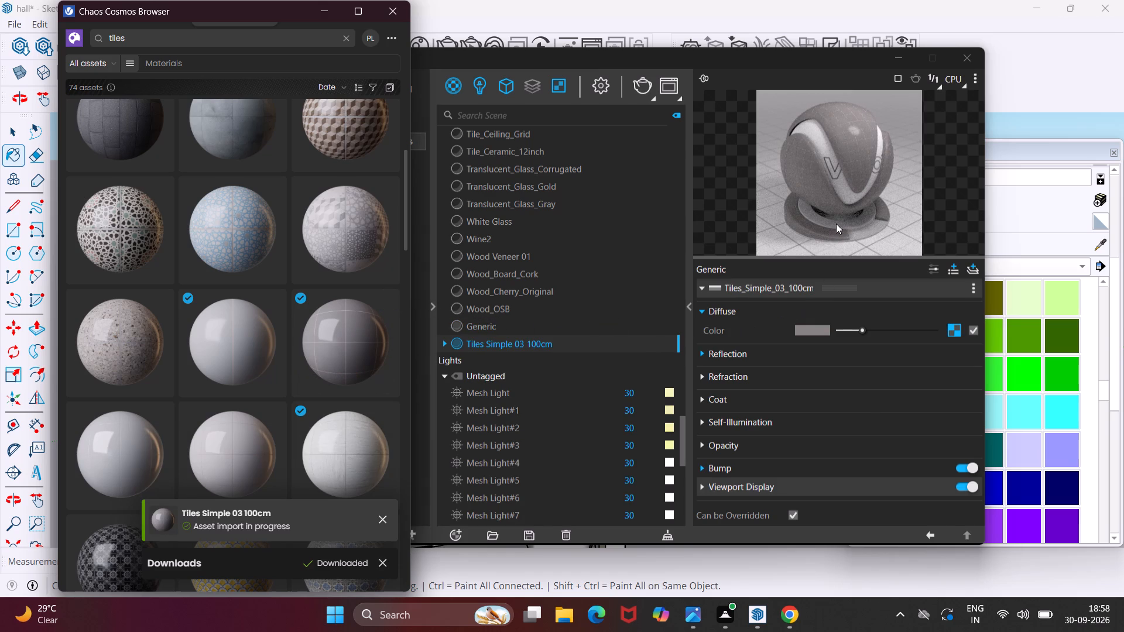
click(979, 74)
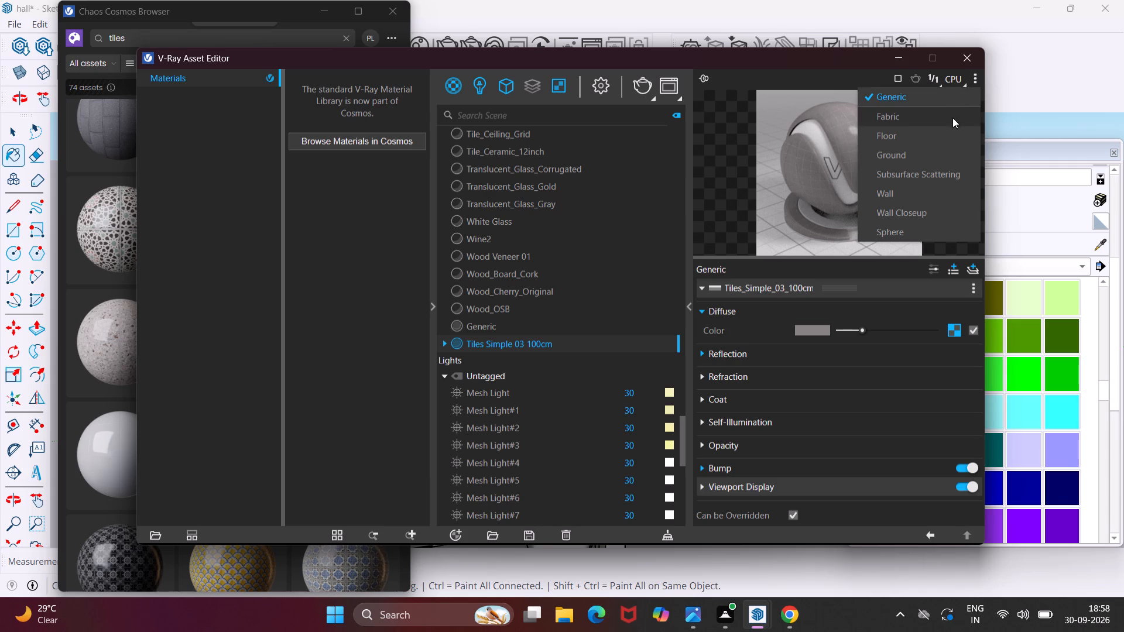
click(944, 140)
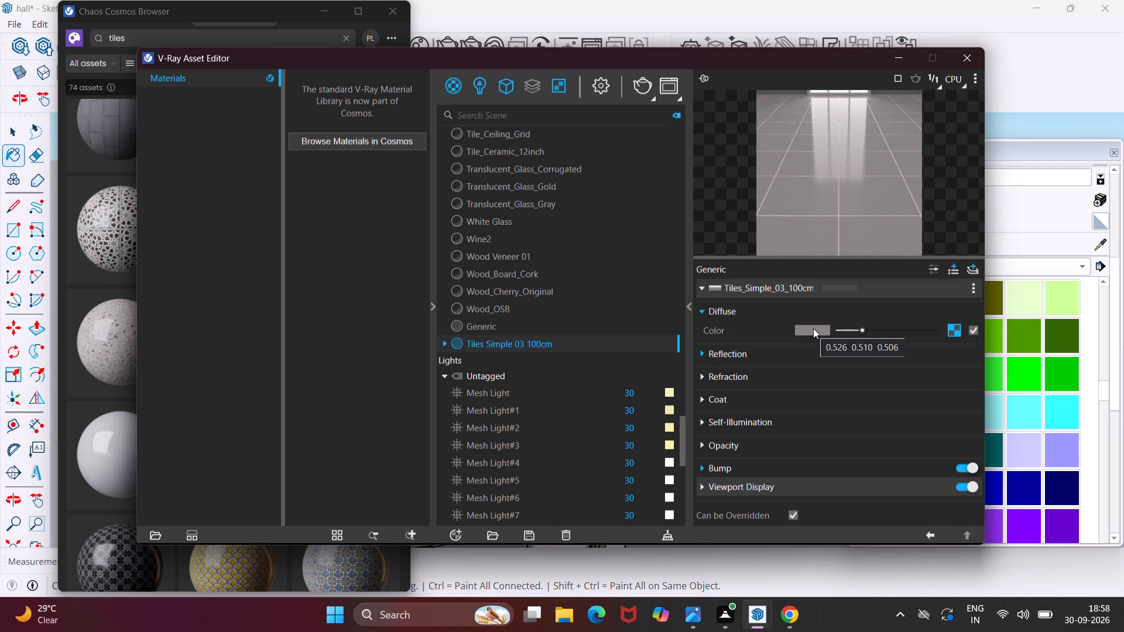
Brighten both the Diffuse Color and the Reflection Color of Tiles Simple 03 100cm to their maximum.
drag(858, 327, 863, 327)
drag(863, 327, 934, 325)
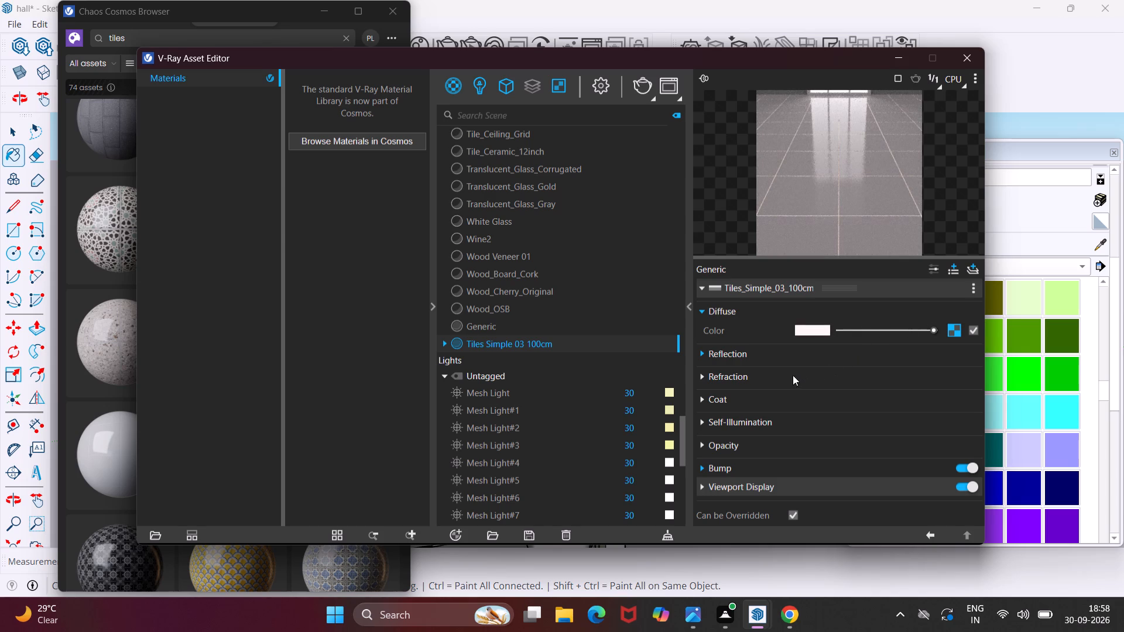
click(701, 355)
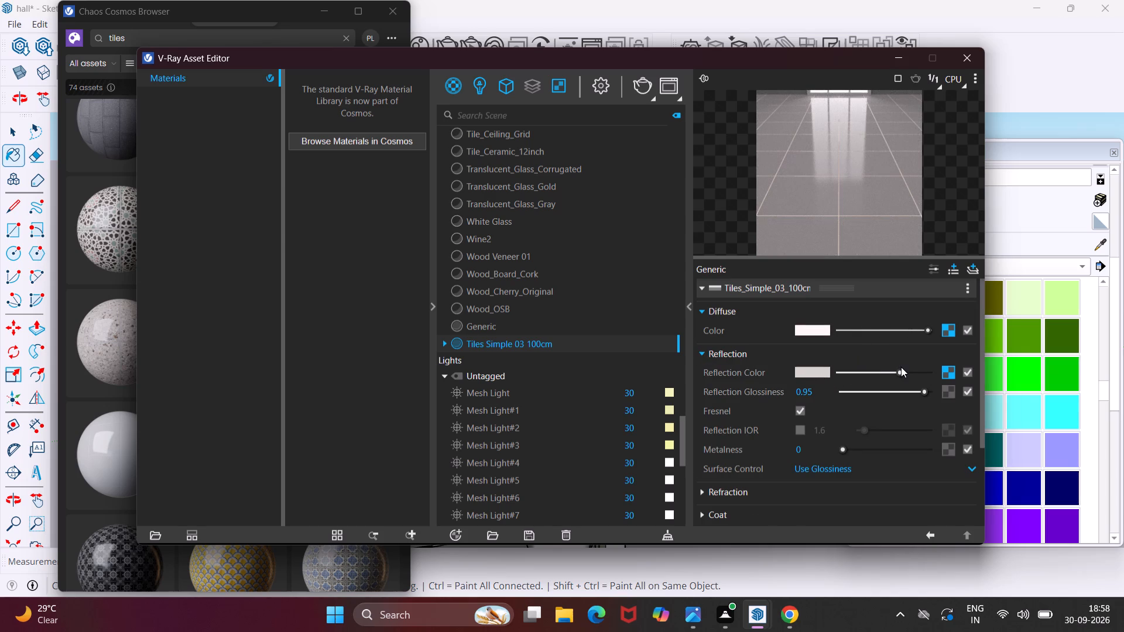
drag(895, 372, 911, 370)
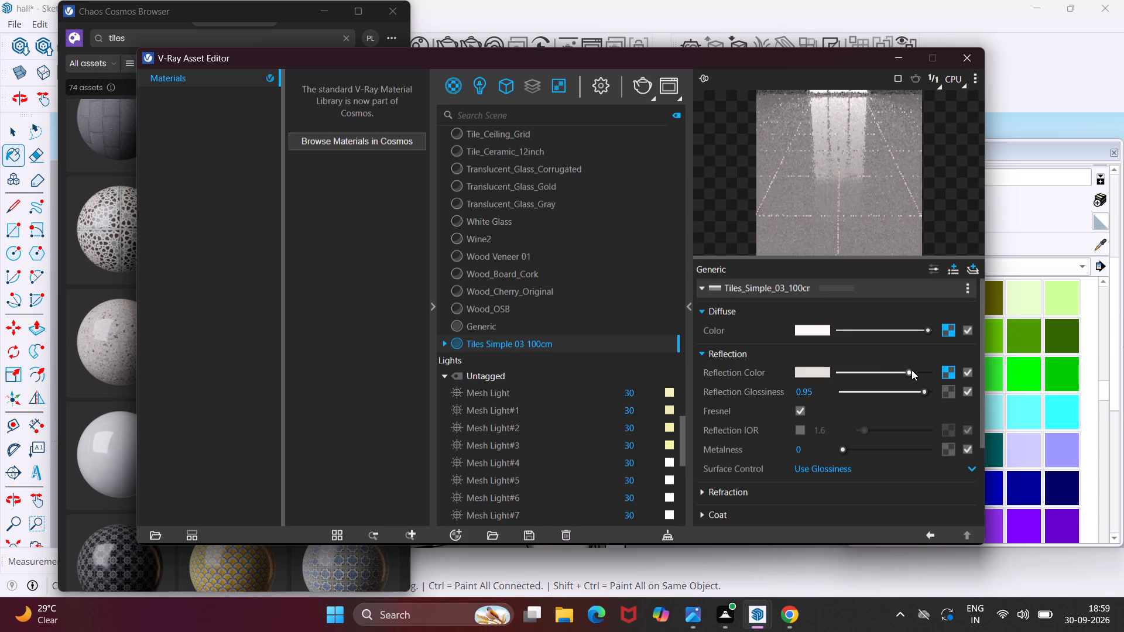
drag(911, 370, 932, 374)
drag(927, 328, 940, 327)
drag(923, 375, 945, 376)
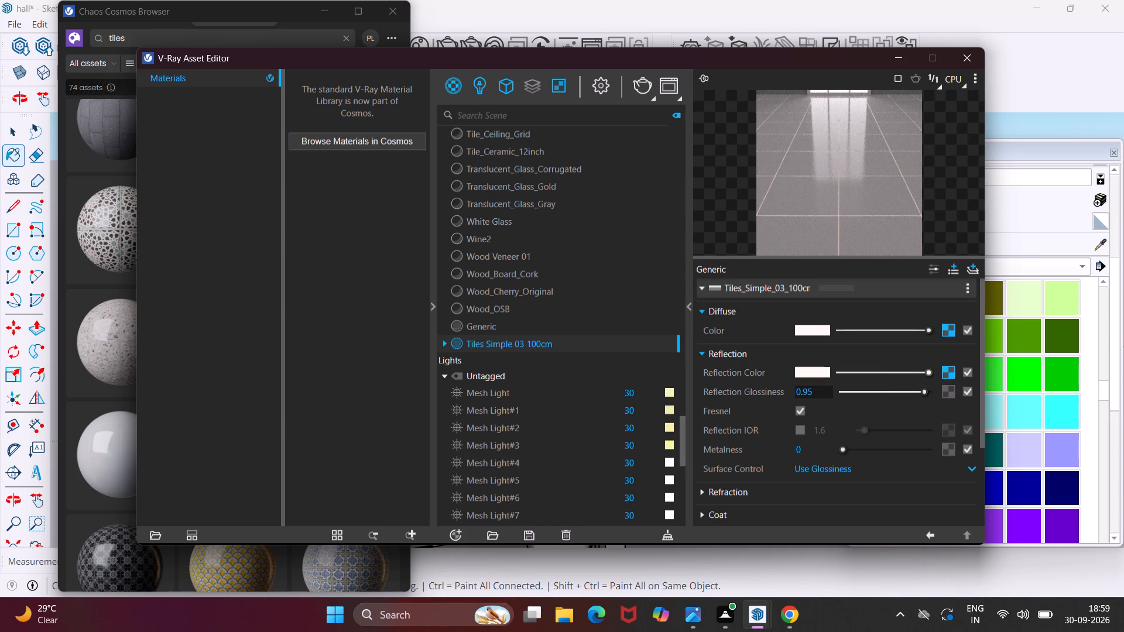
Enable Reflection IOR for the tile material and set it to 4, keeping Reflection Glossiness at 0.95.
click(803, 428)
click(828, 434)
key(BackSpace)
key(BackSpace)
key(BackSpace)
key(4)
key(Return)
click(823, 389)
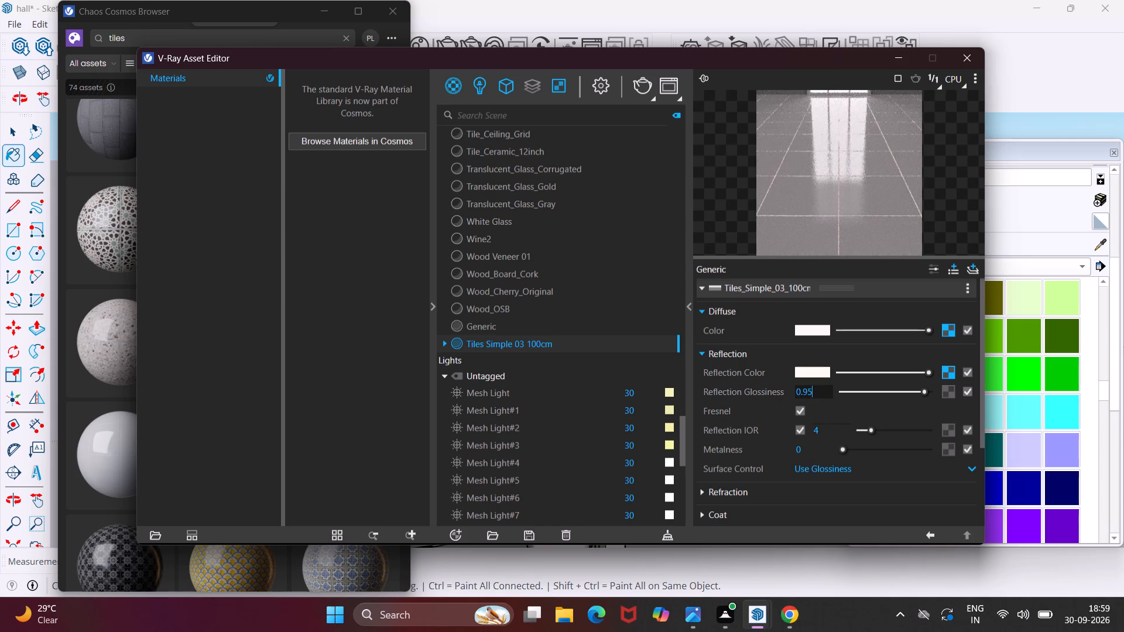
key(Return)
Make Tiles Simple 03 100cm the current paint material and close the Asset Editor and Cosmos Browser.
double_click(574, 348)
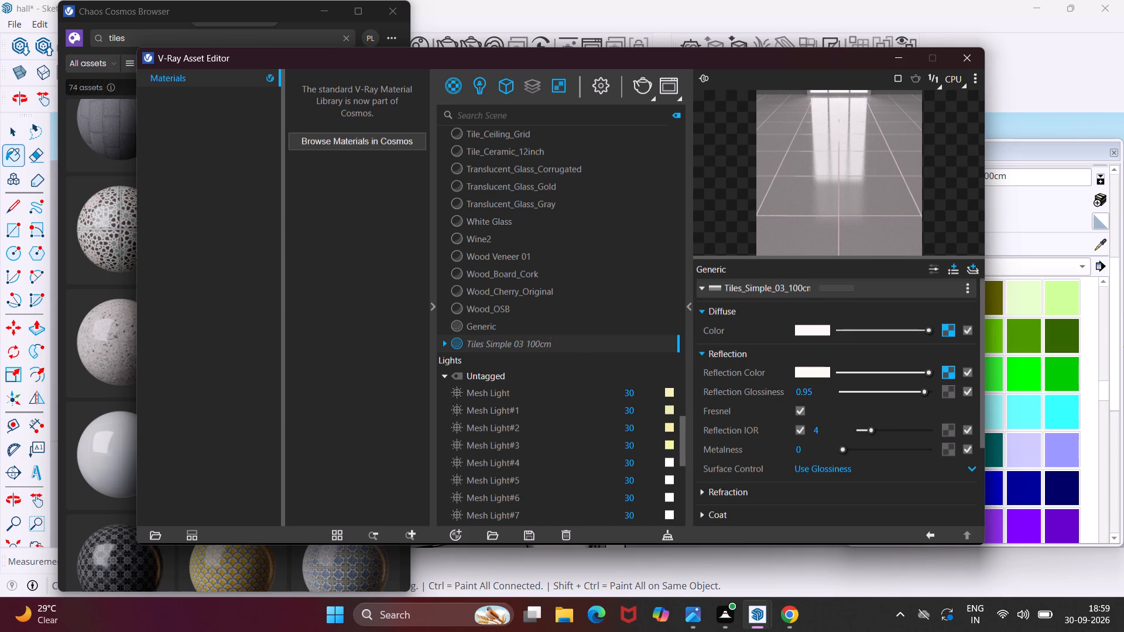
click(964, 54)
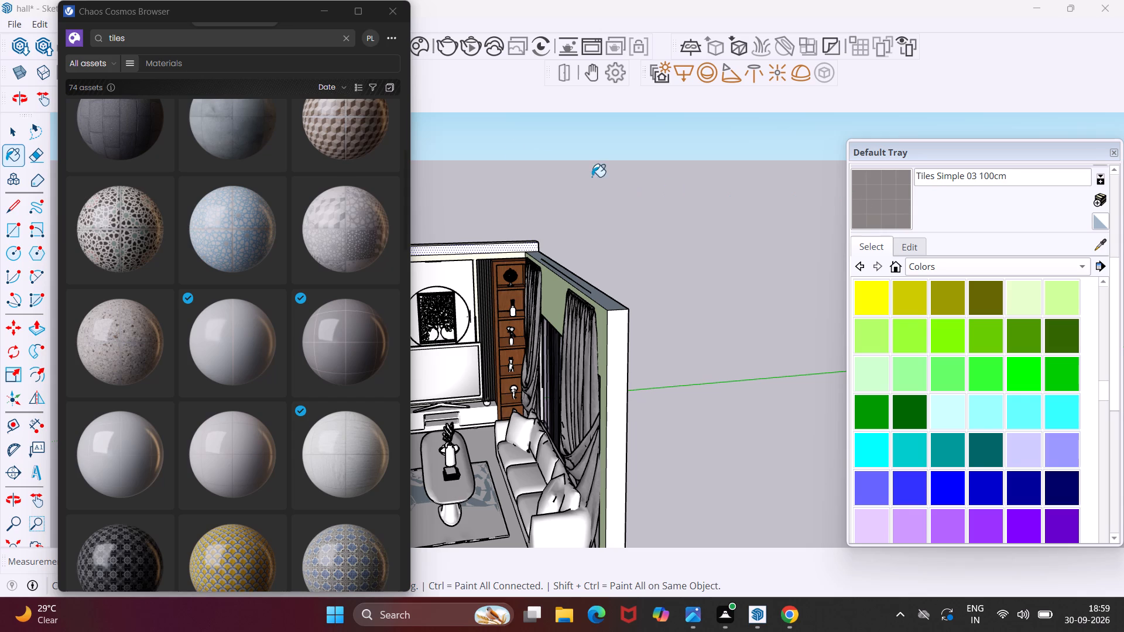
click(390, 12)
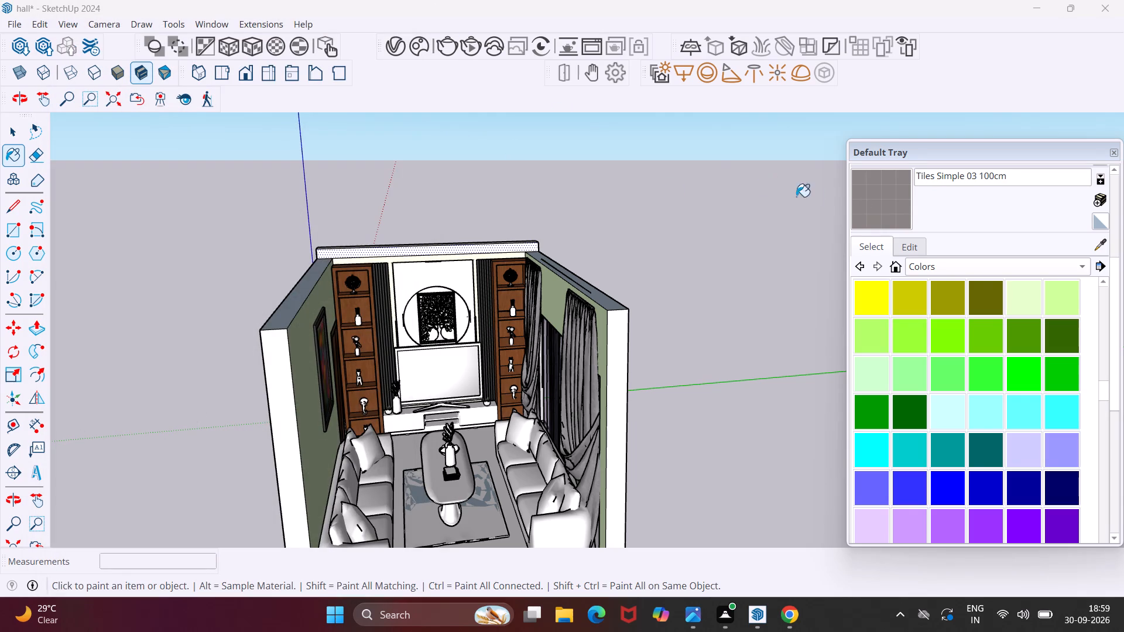
Paint the living room floor with the Tiles Simple 03 100cm material.
click(873, 206)
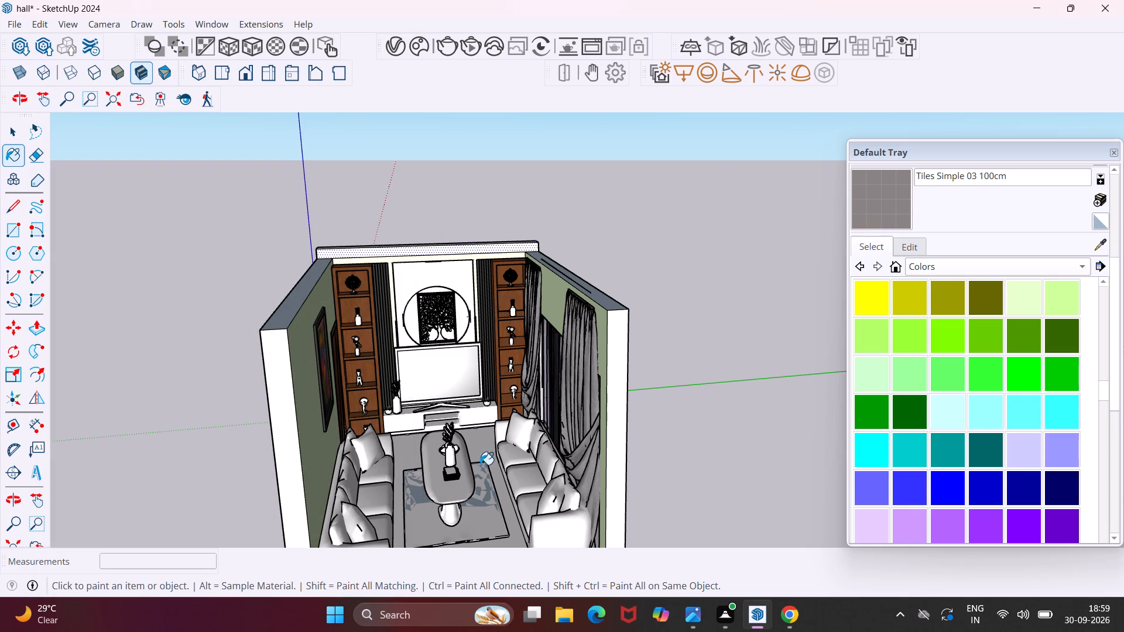
scroll(408, 448, up, 11)
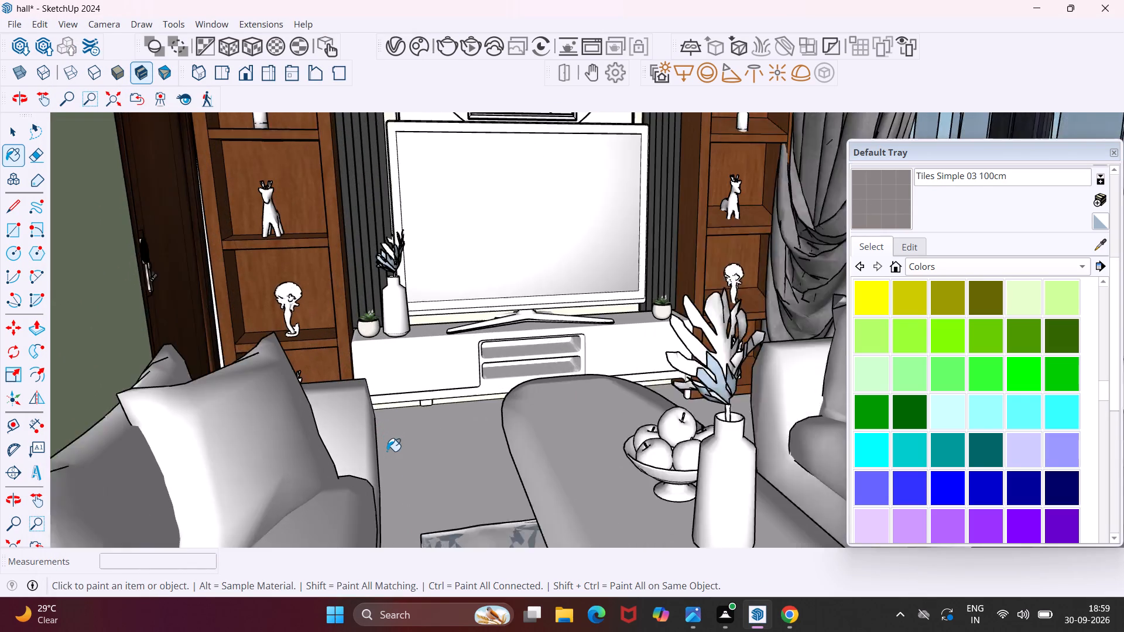
scroll(387, 451, up, 2)
click(421, 460)
scroll(428, 455, down, 16)
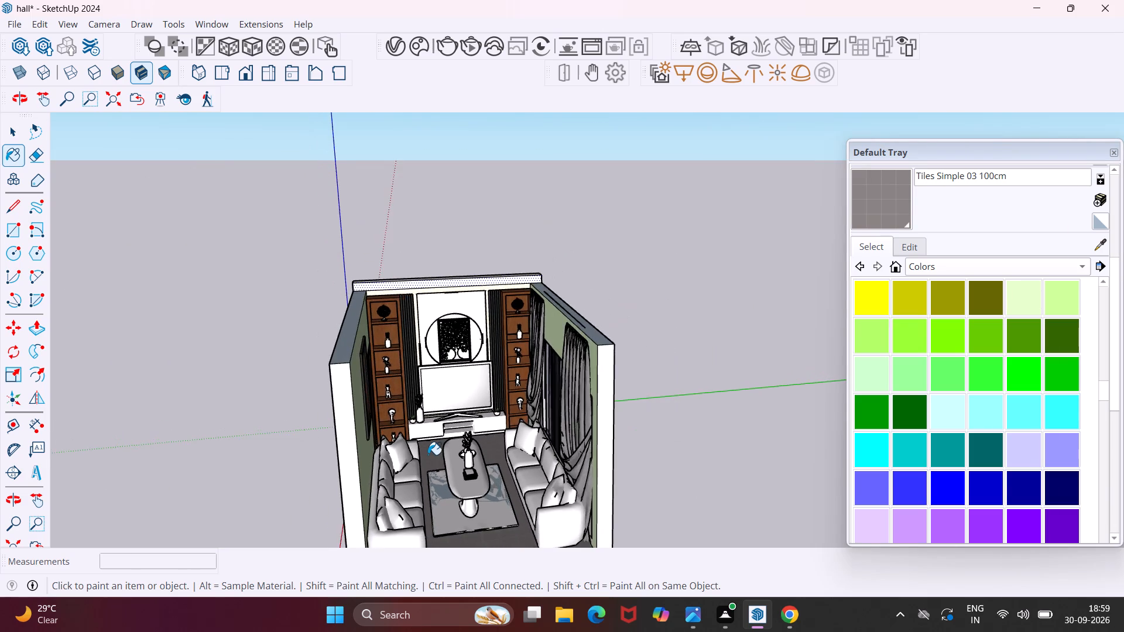
scroll(428, 455, down, 2)
middle_drag(428, 455, 395, 442)
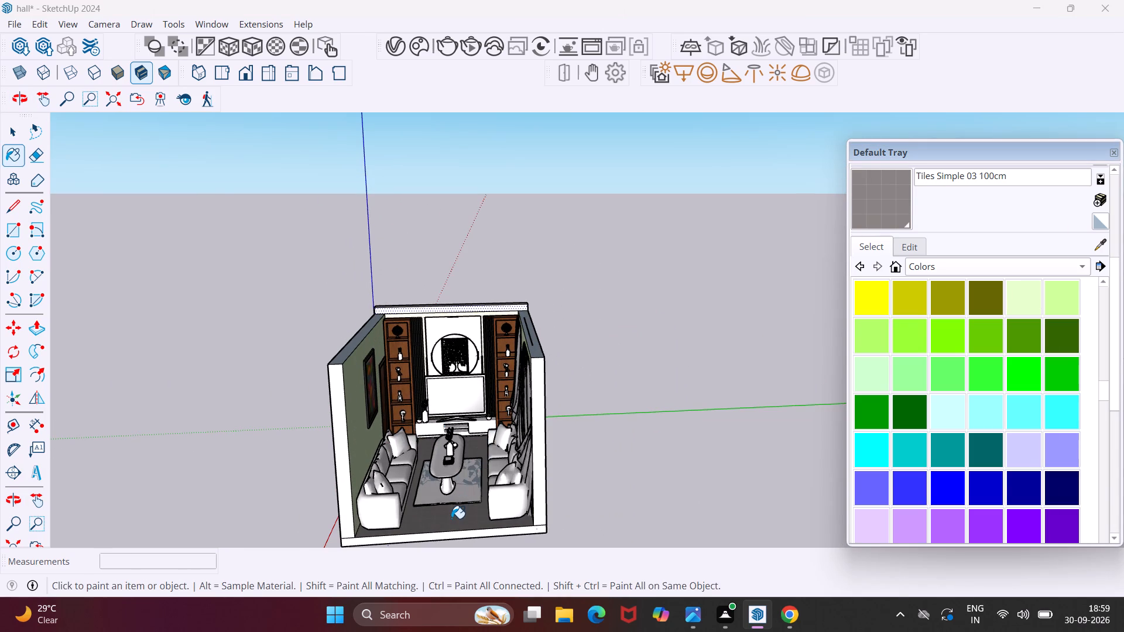
scroll(451, 518, up, 6)
key(Escape)
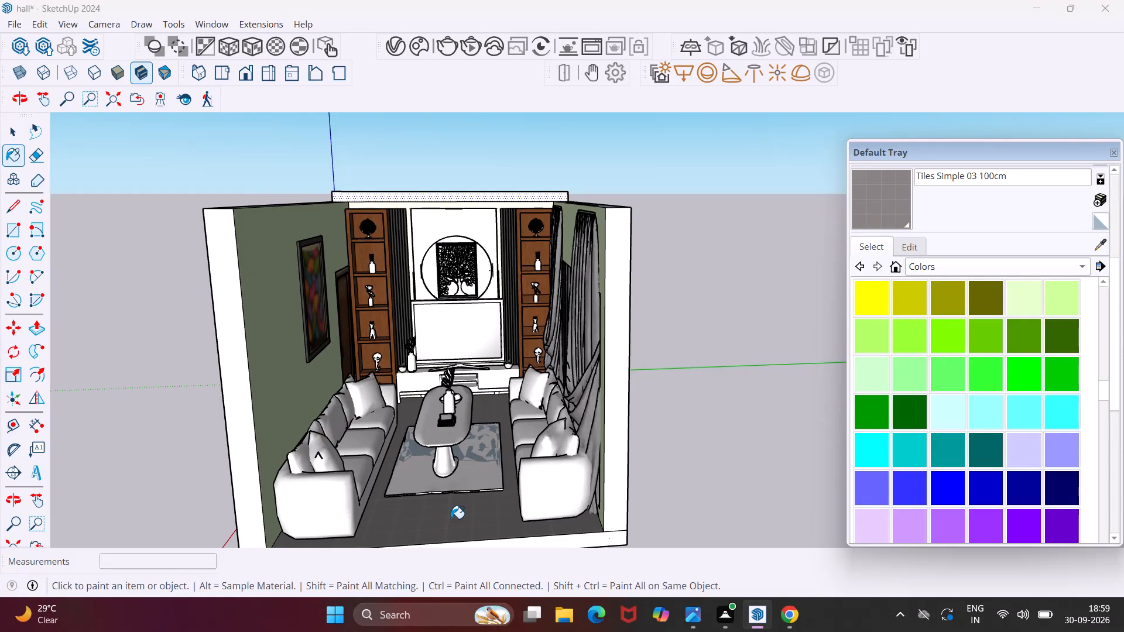
key(space)
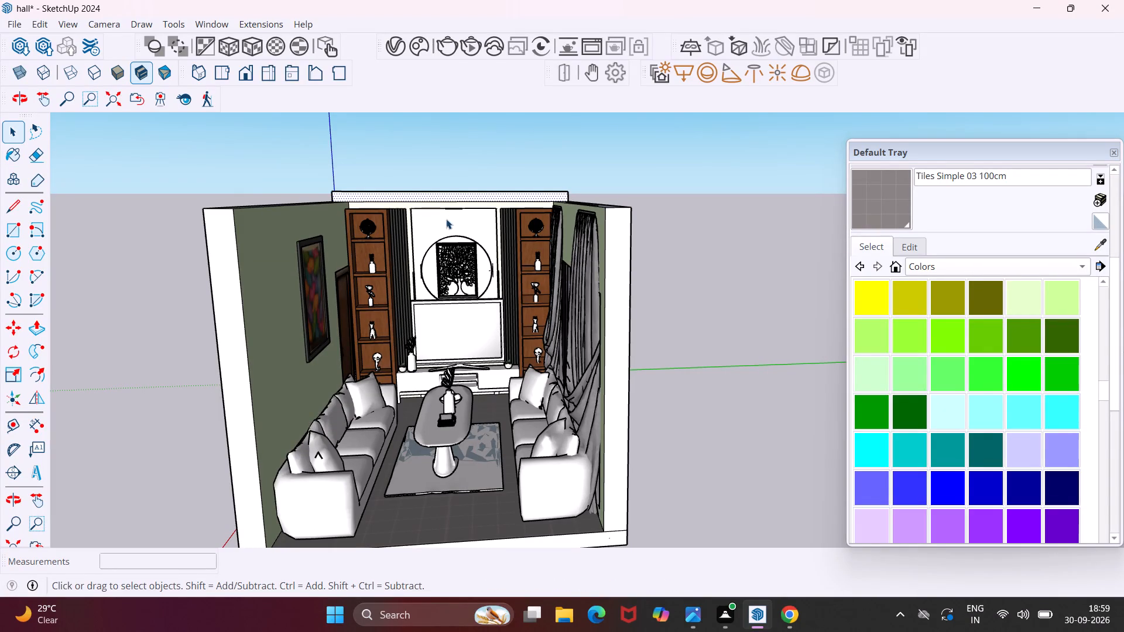
Create a new Generic V-Ray material and switch its preview scene to Wall.
click(416, 52)
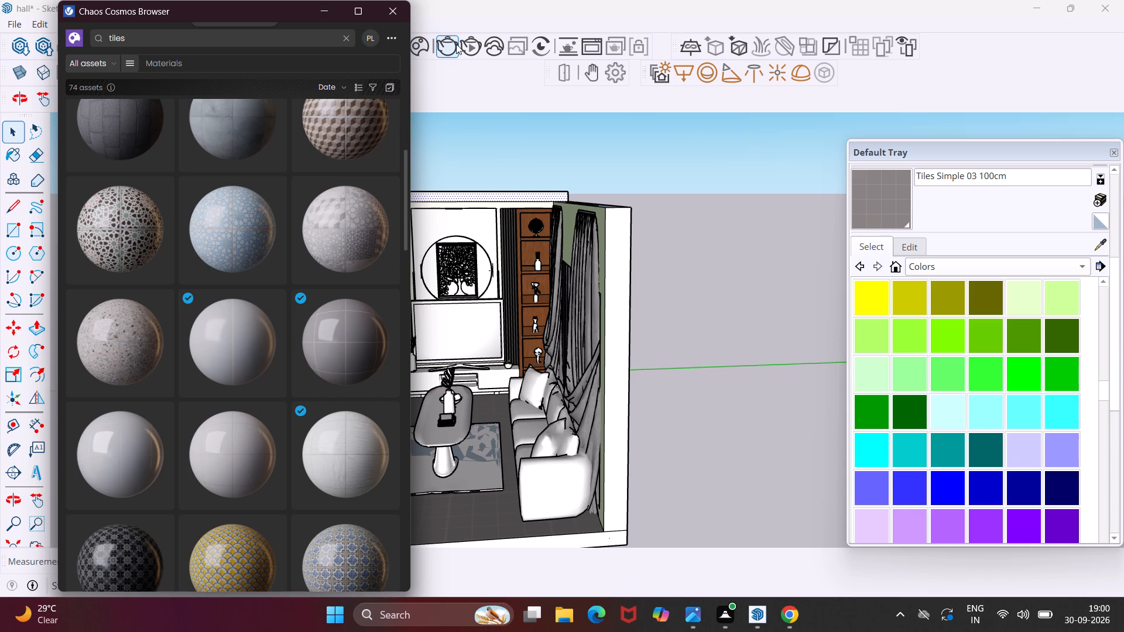
click(403, 3)
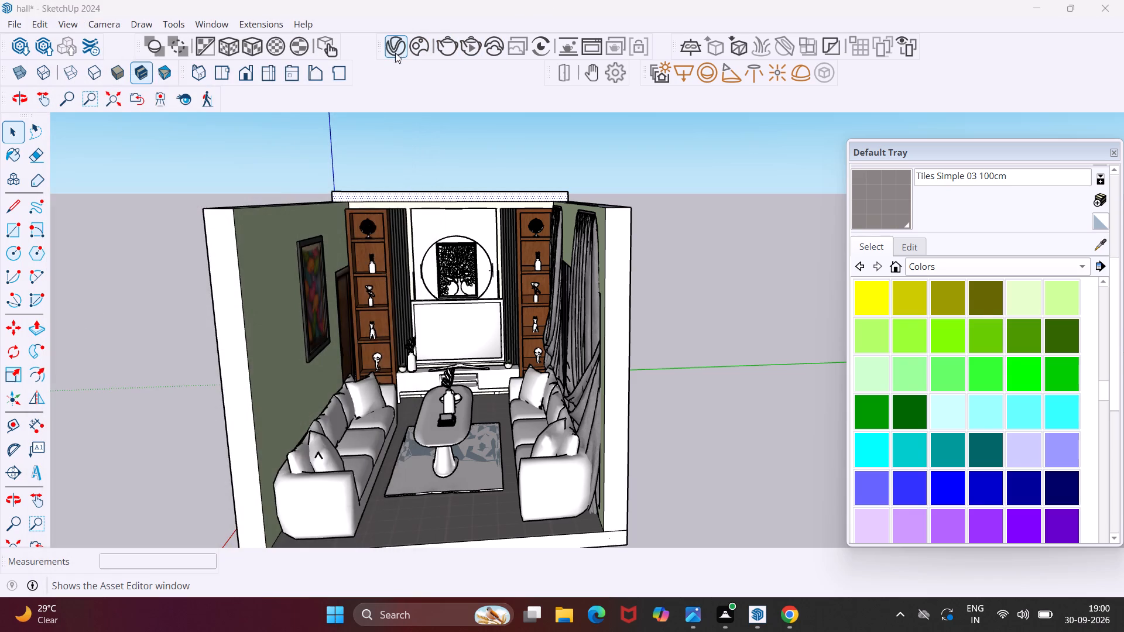
click(396, 53)
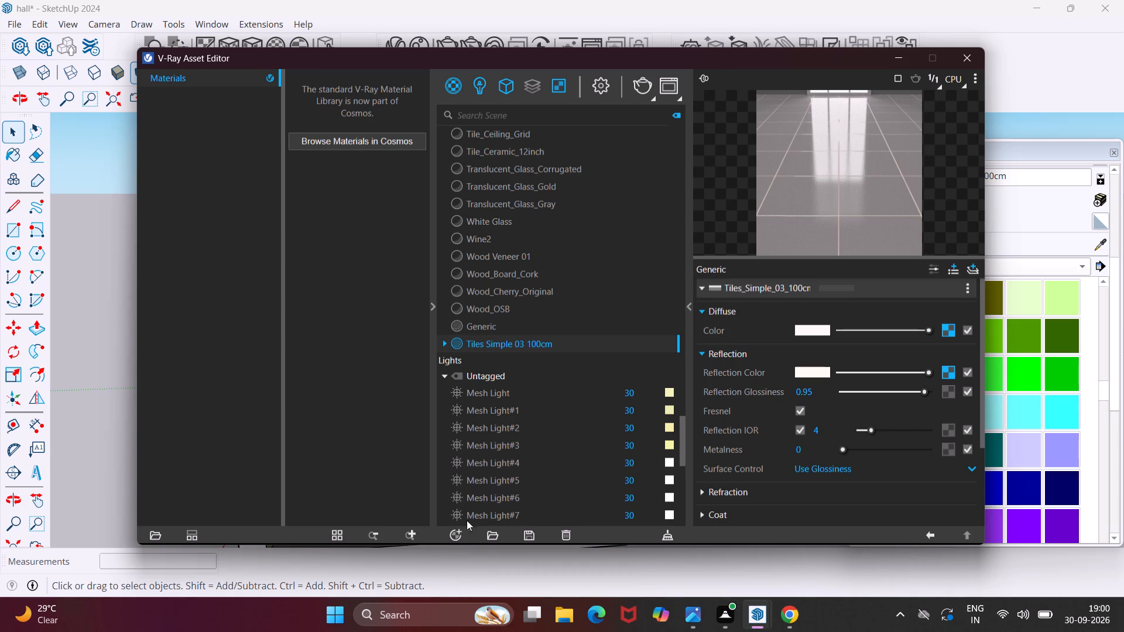
click(459, 534)
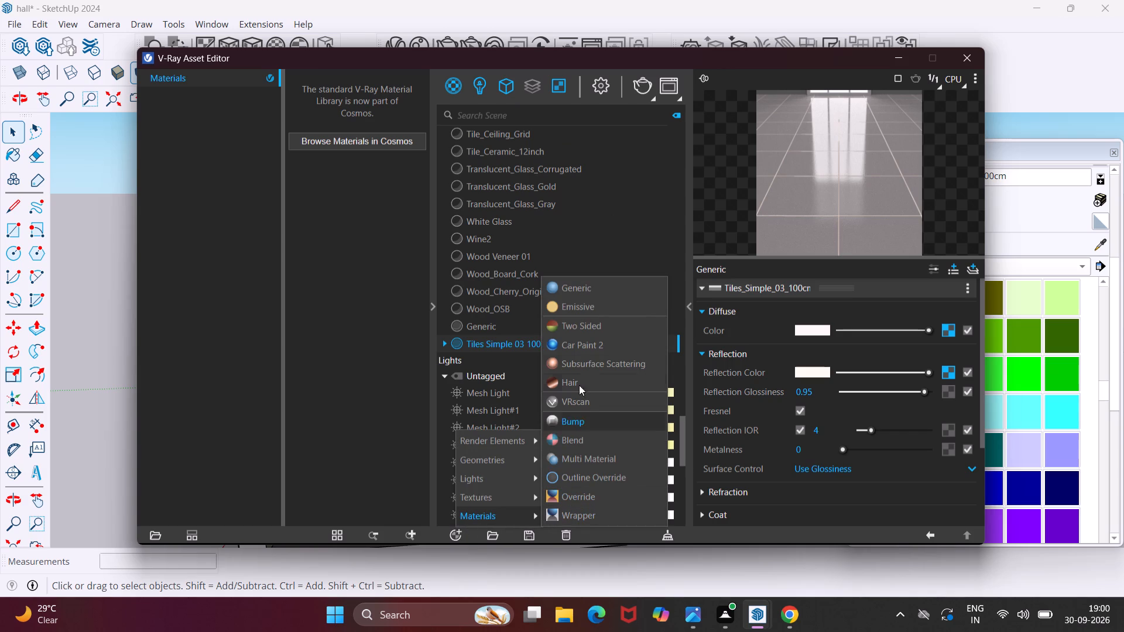
click(591, 284)
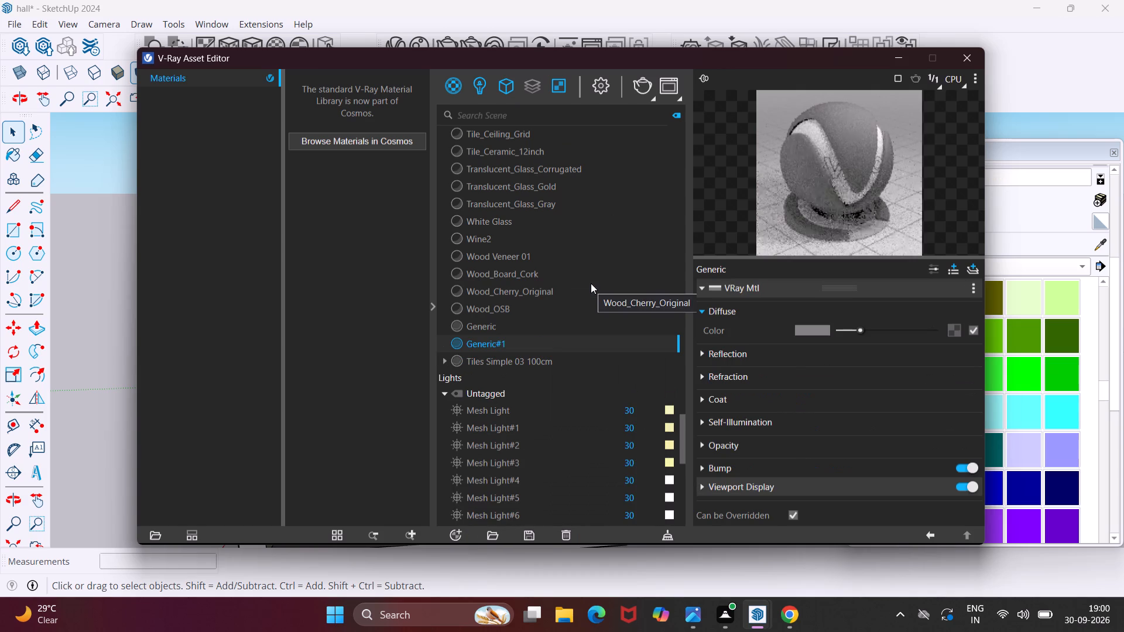
click(971, 78)
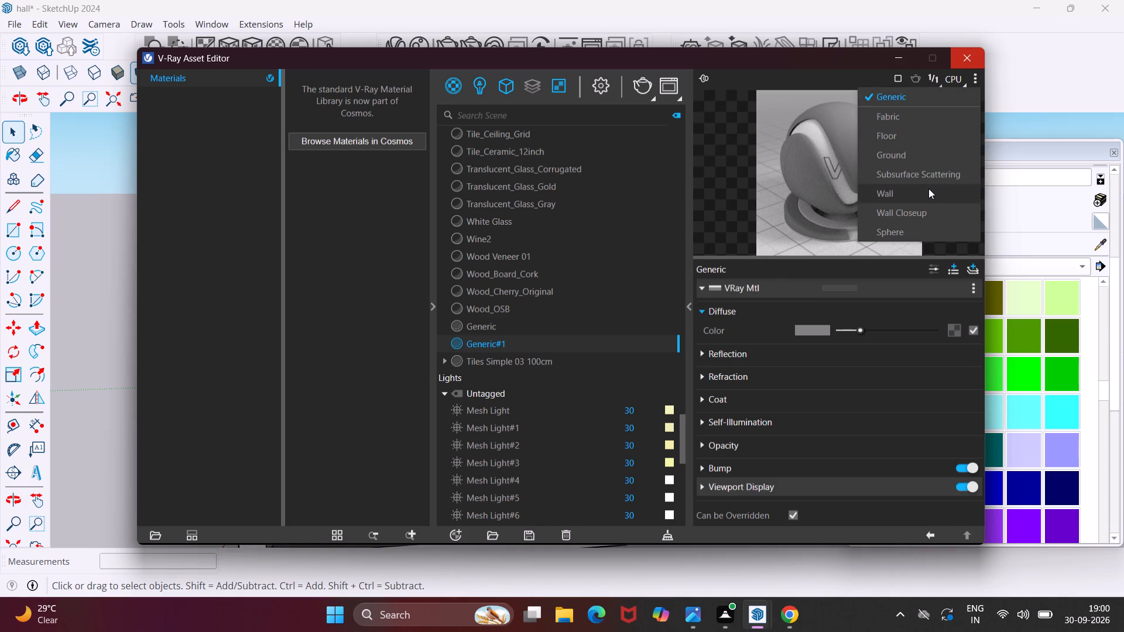
click(928, 188)
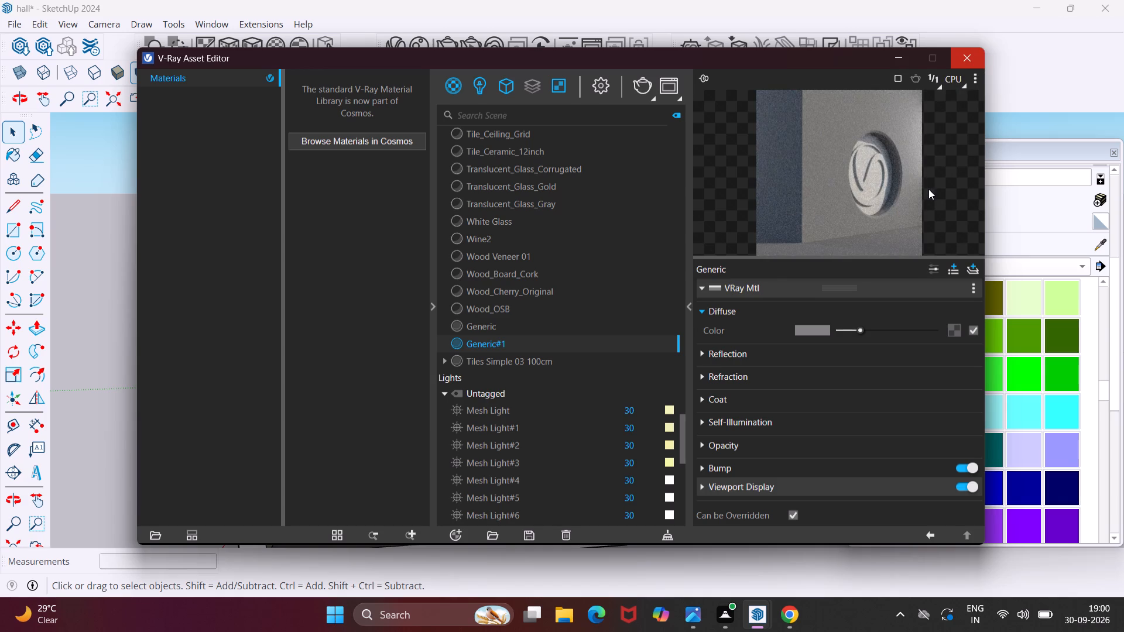
Set the new material's diffuse colour to a very pale pinkish white and raise its brightness to the maximum.
click(820, 328)
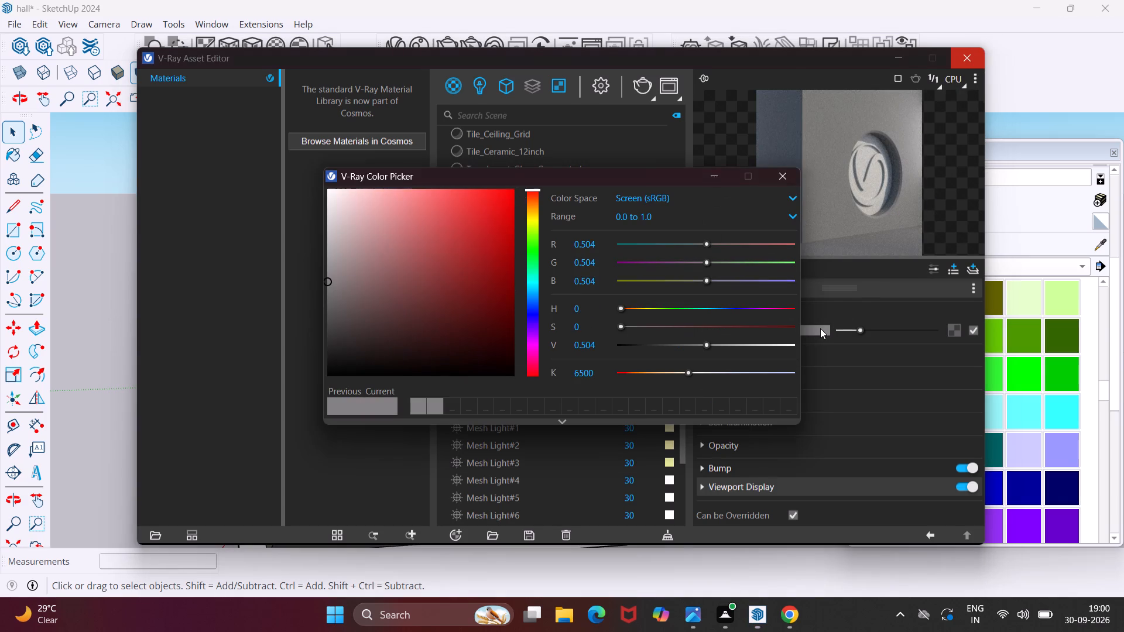
click(336, 201)
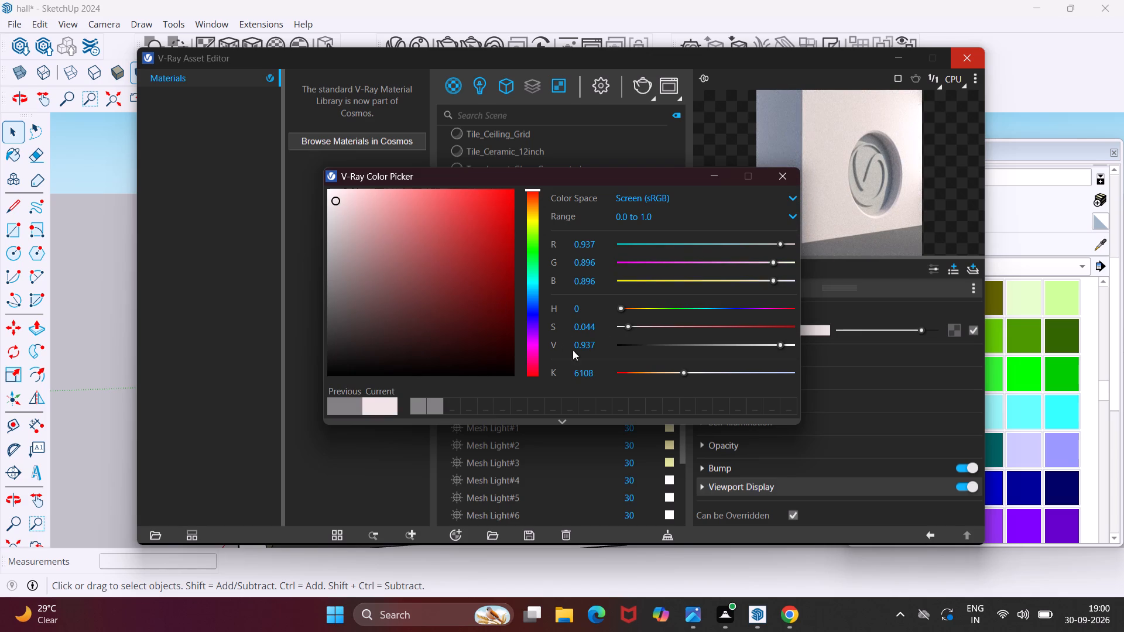
click(786, 180)
drag(923, 331, 943, 331)
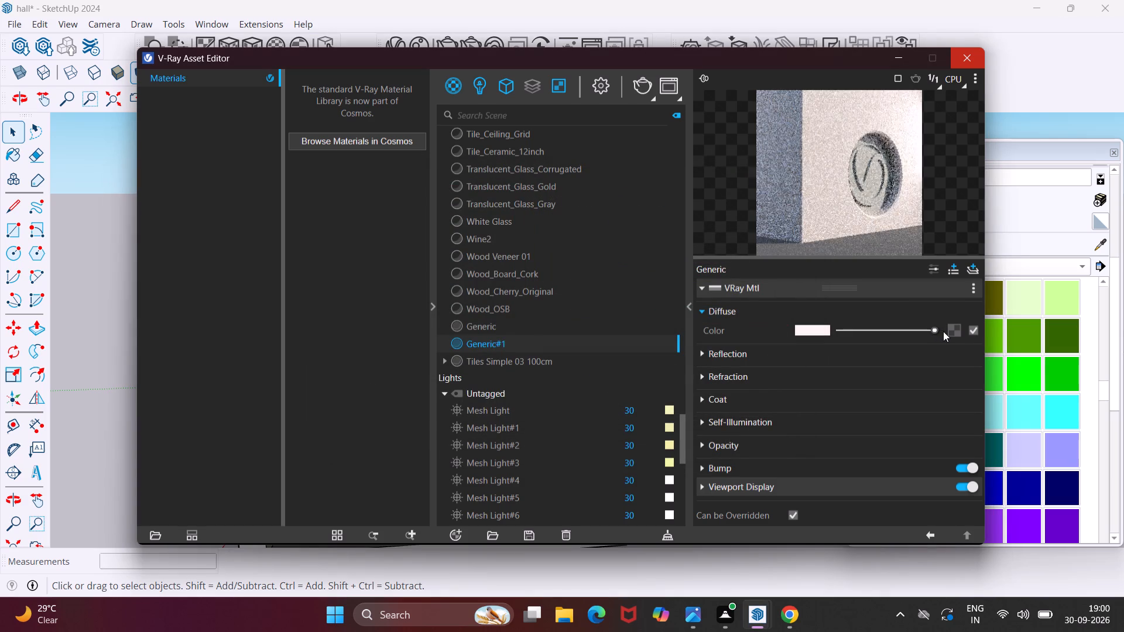
Set the material's reflection colour to a pale pinkish grey, about R 0.898, G 0.872, B 0.872.
click(700, 352)
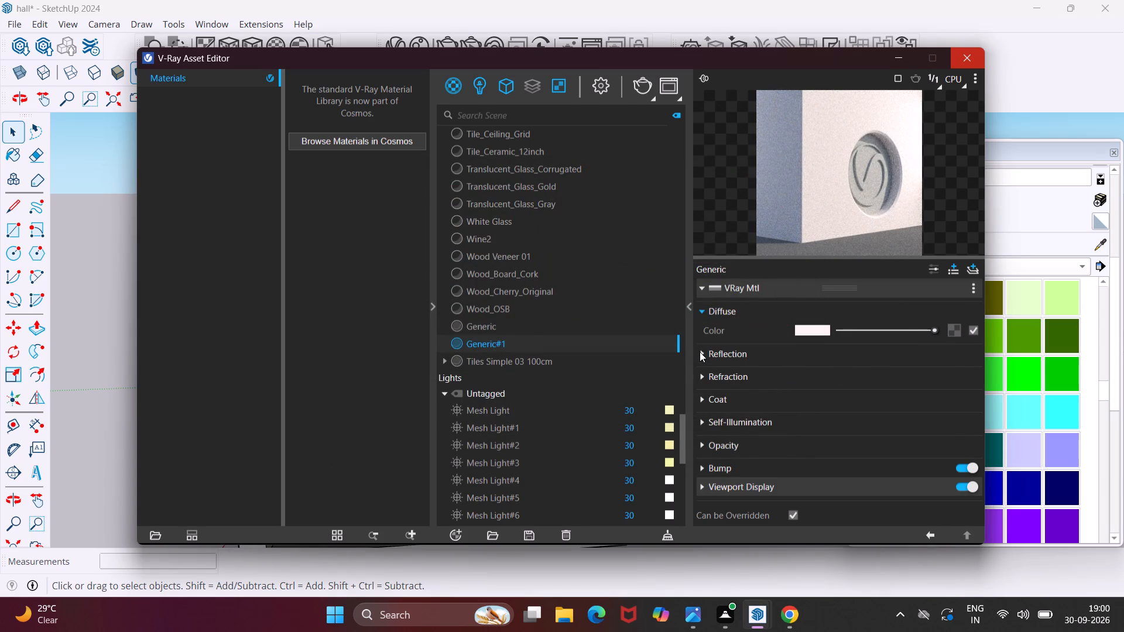
click(808, 378)
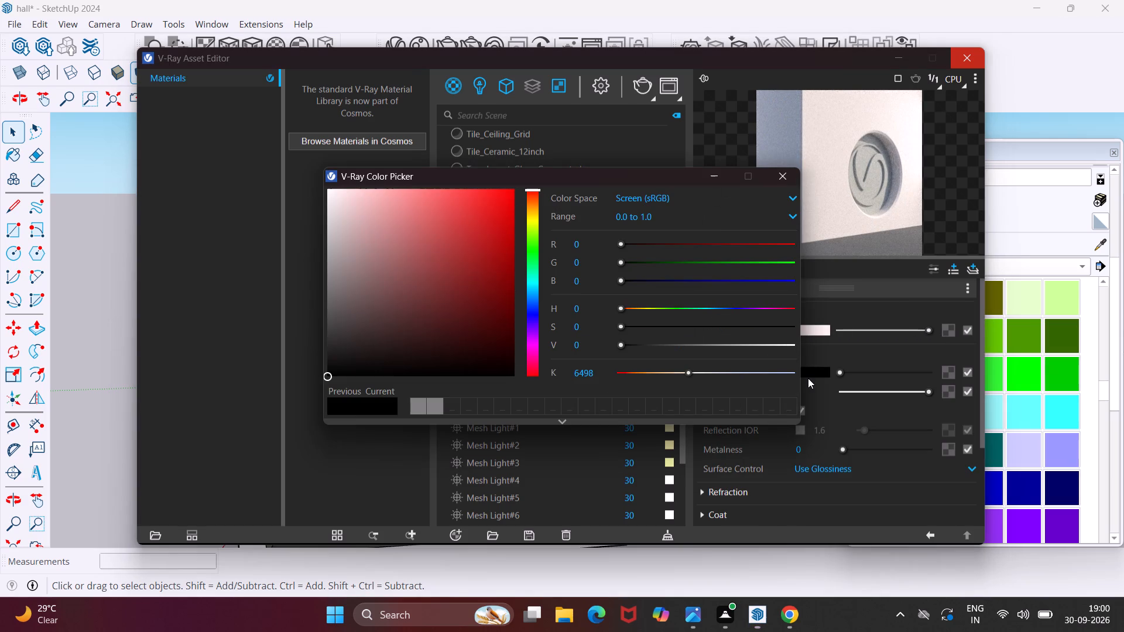
click(333, 208)
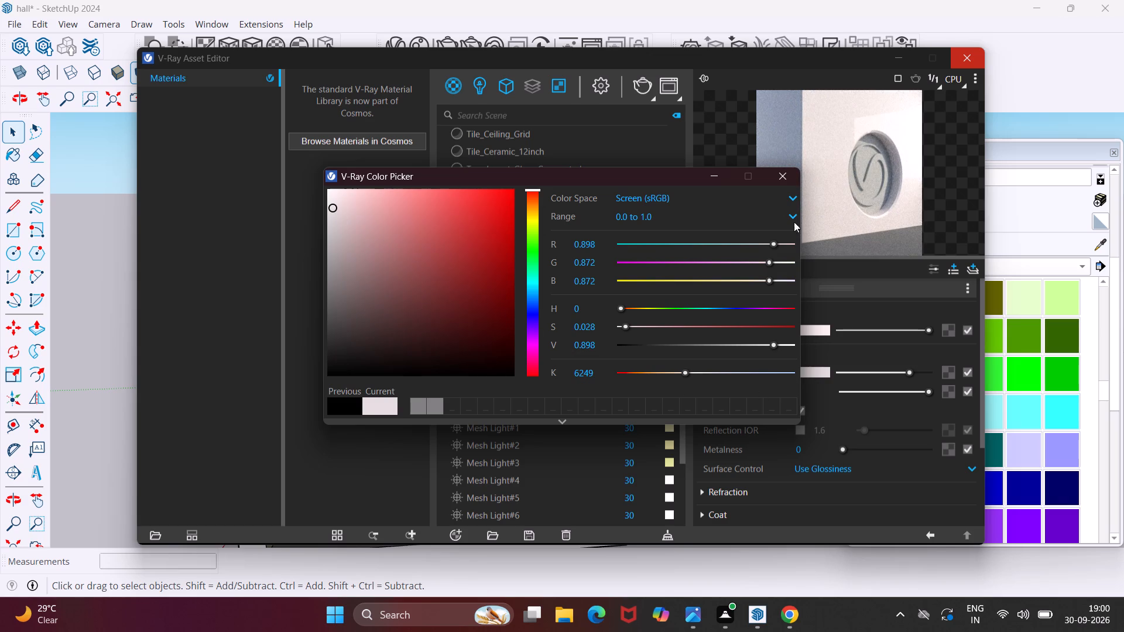
click(780, 182)
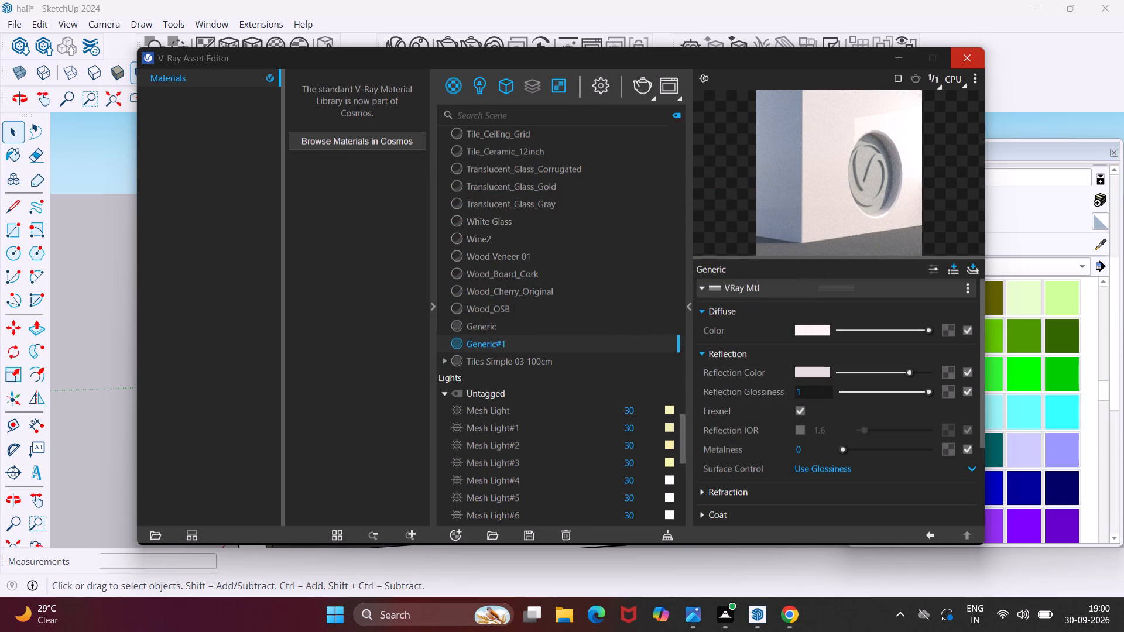
Set the material's reflection glossiness to 0.95 and enable a reflection IOR of 4.
click(809, 391)
key(BackSpace)
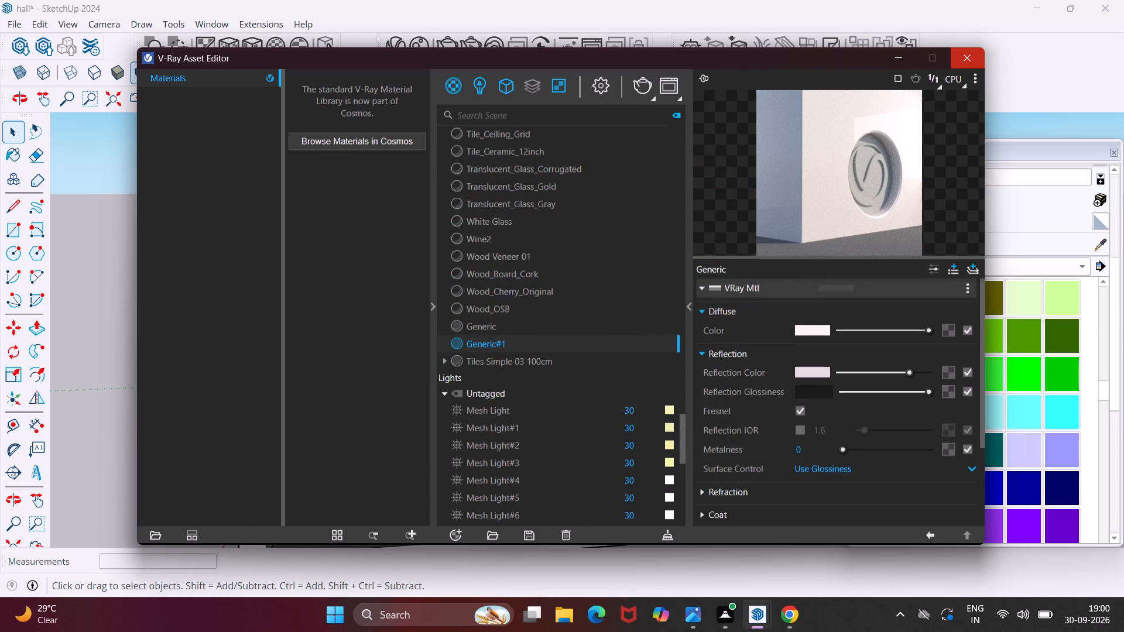
key(period)
text(95)
key(Return)
click(800, 427)
click(832, 428)
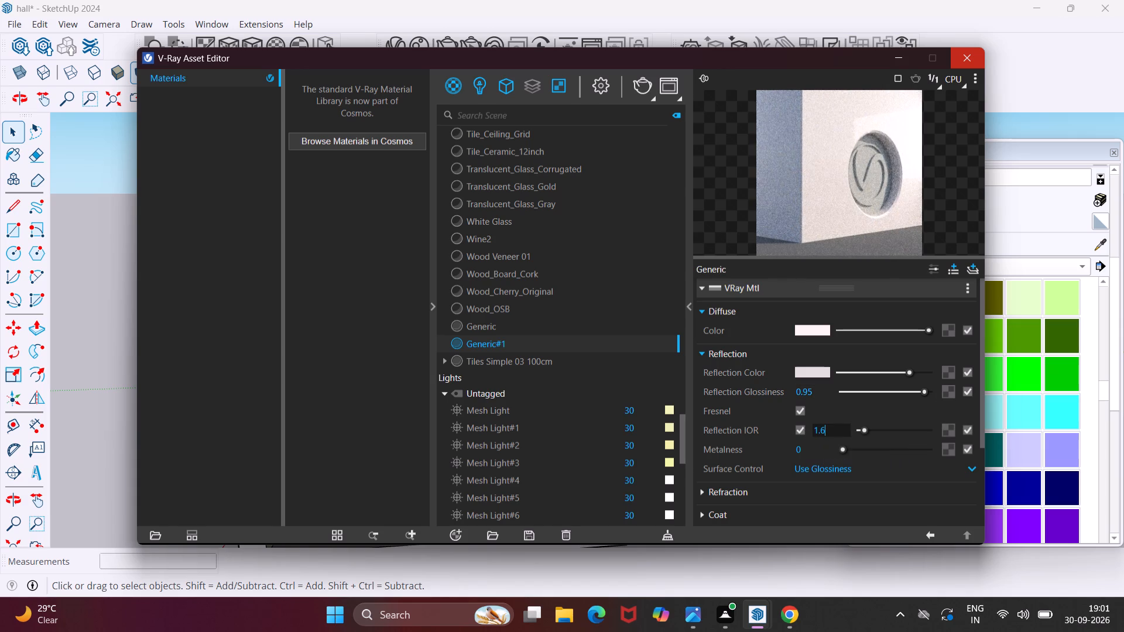
key(BackSpace)
key(BackSpace)
key(BackSpace)
key(4)
key(Return)
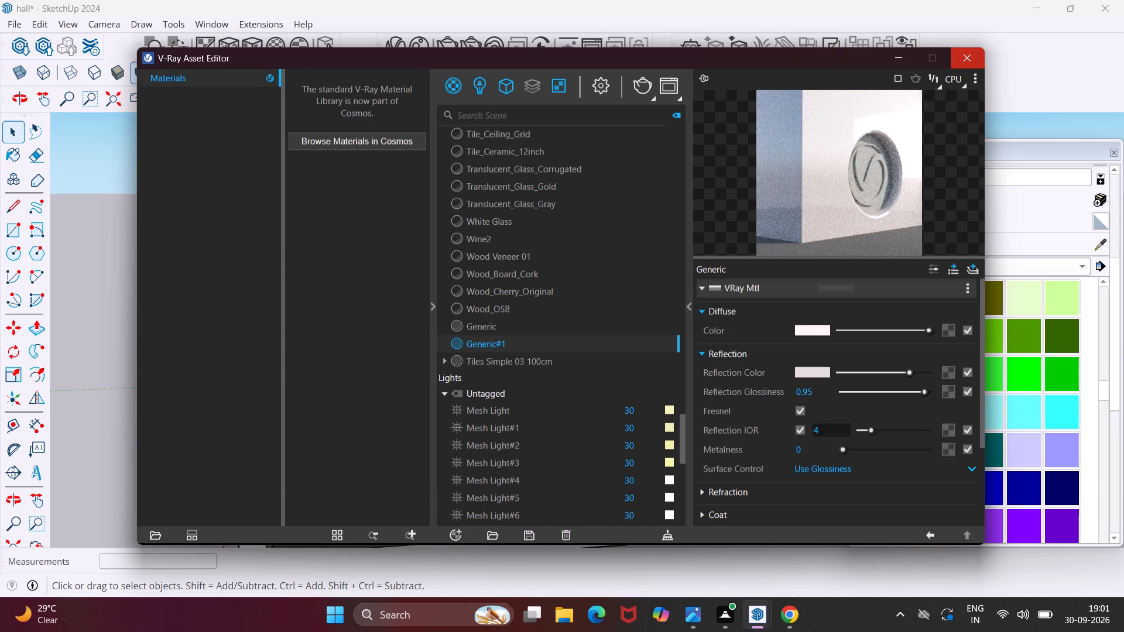
Paint the back wall panel above the TV, around the circular tree artwork, with the Generic#1 material.
double_click(544, 348)
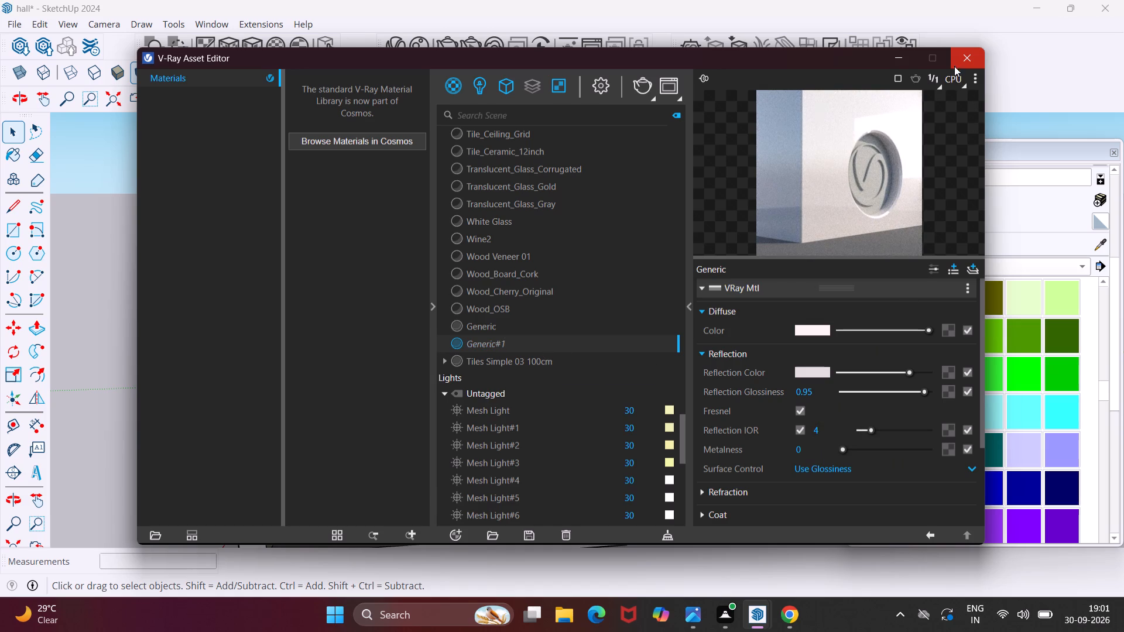
click(955, 57)
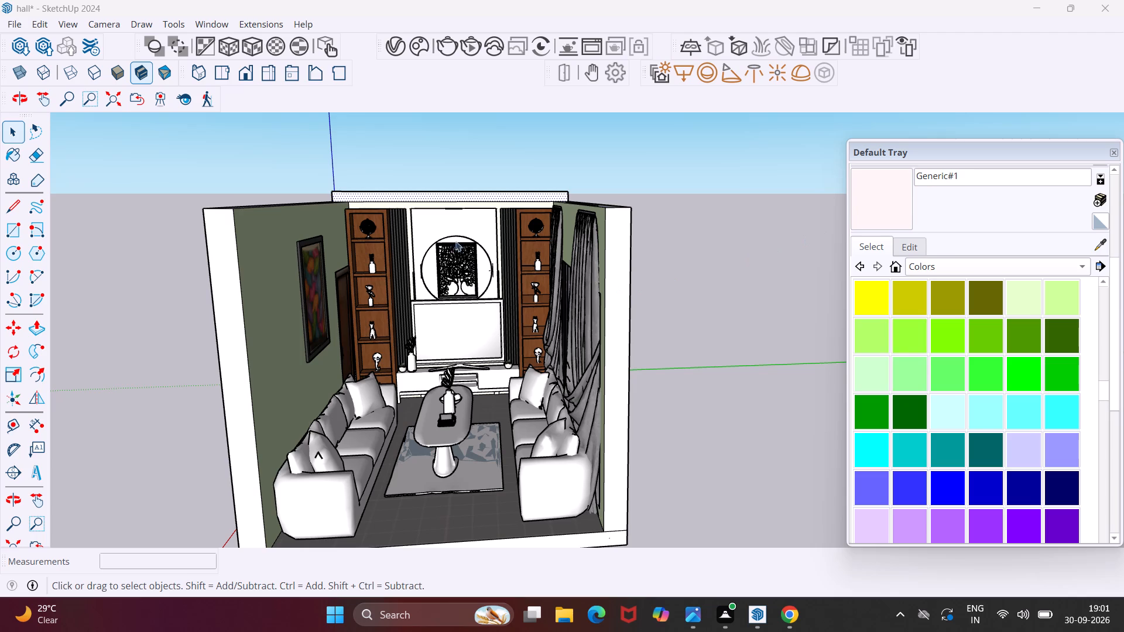
click(867, 197)
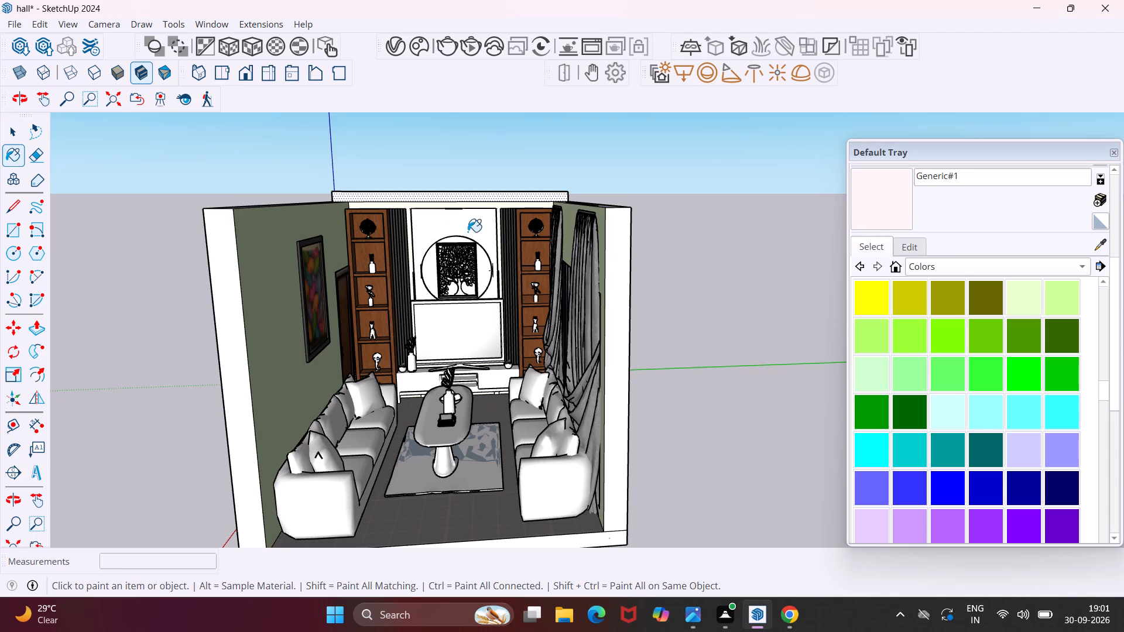
scroll(433, 222, up, 11)
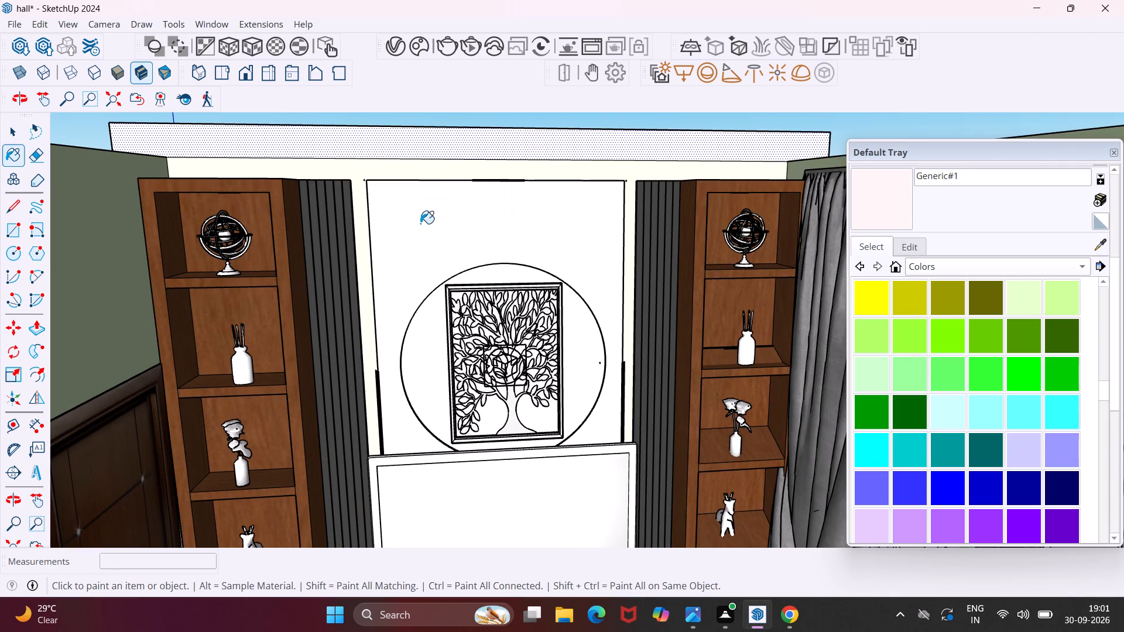
click(420, 224)
scroll(423, 228, up, 8)
click(413, 214)
triple_click(413, 214)
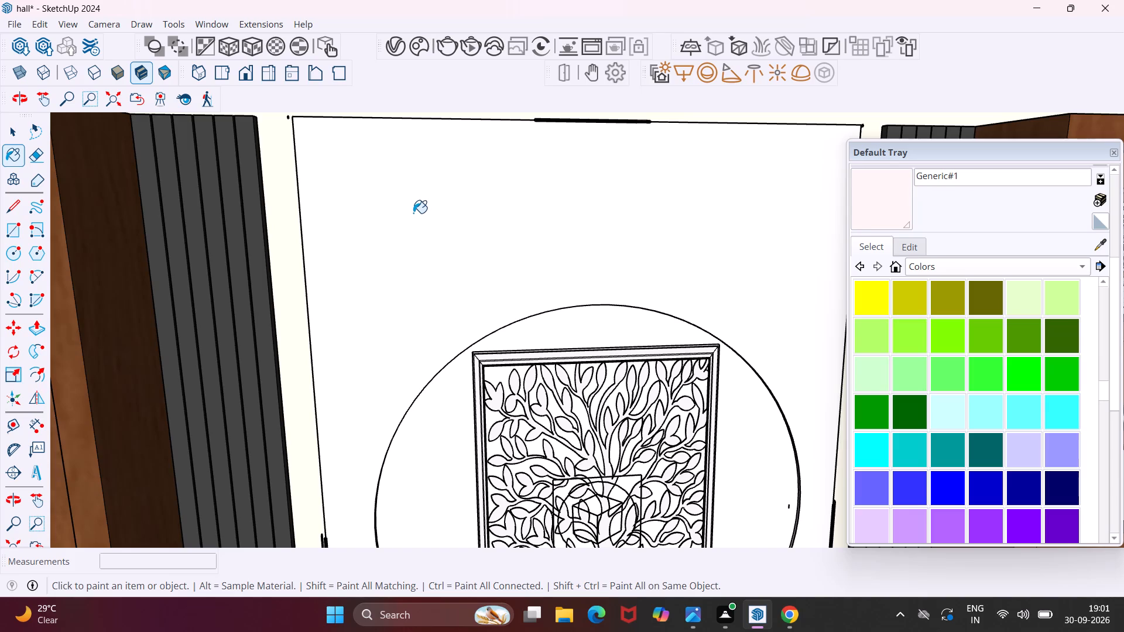
scroll(413, 213, down, 16)
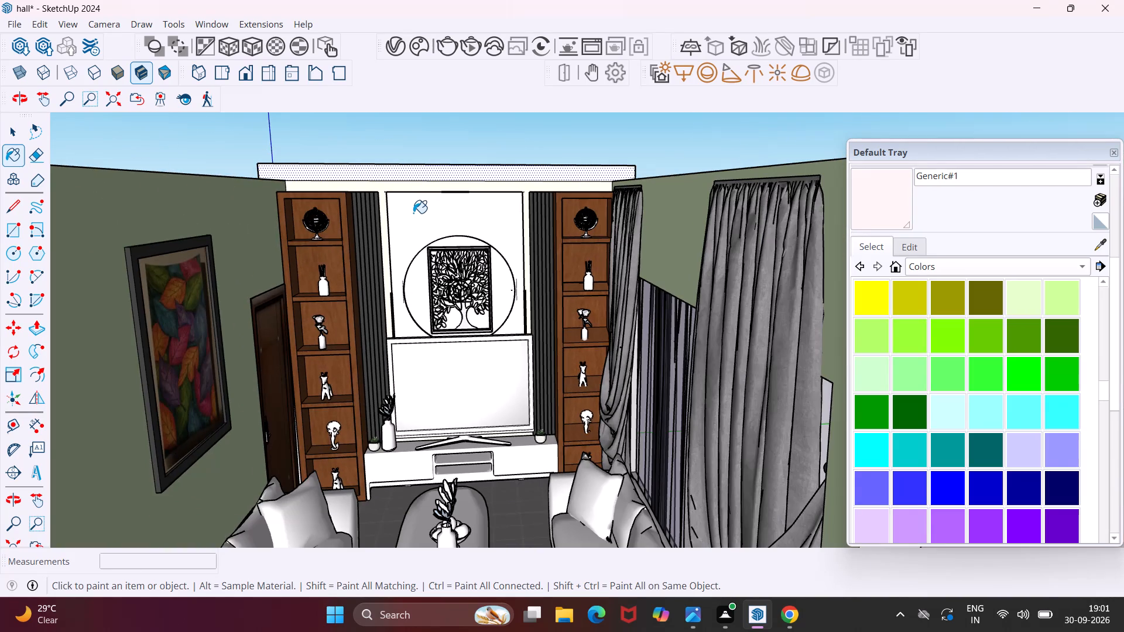
middle_drag(413, 213, 474, 286)
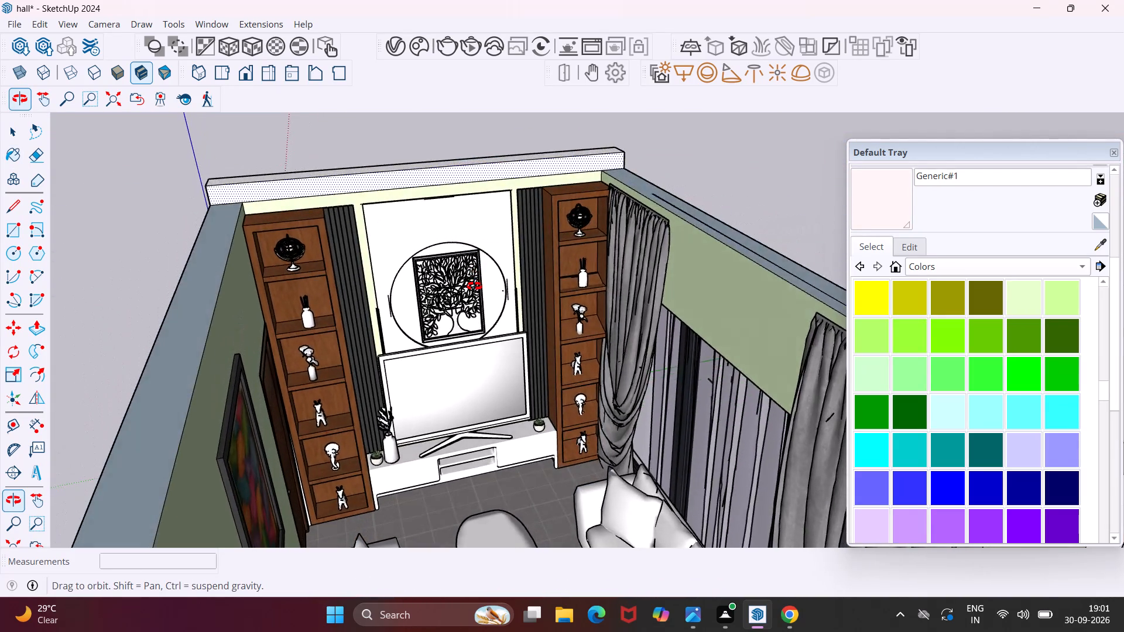
middle_drag(474, 286, 436, 326)
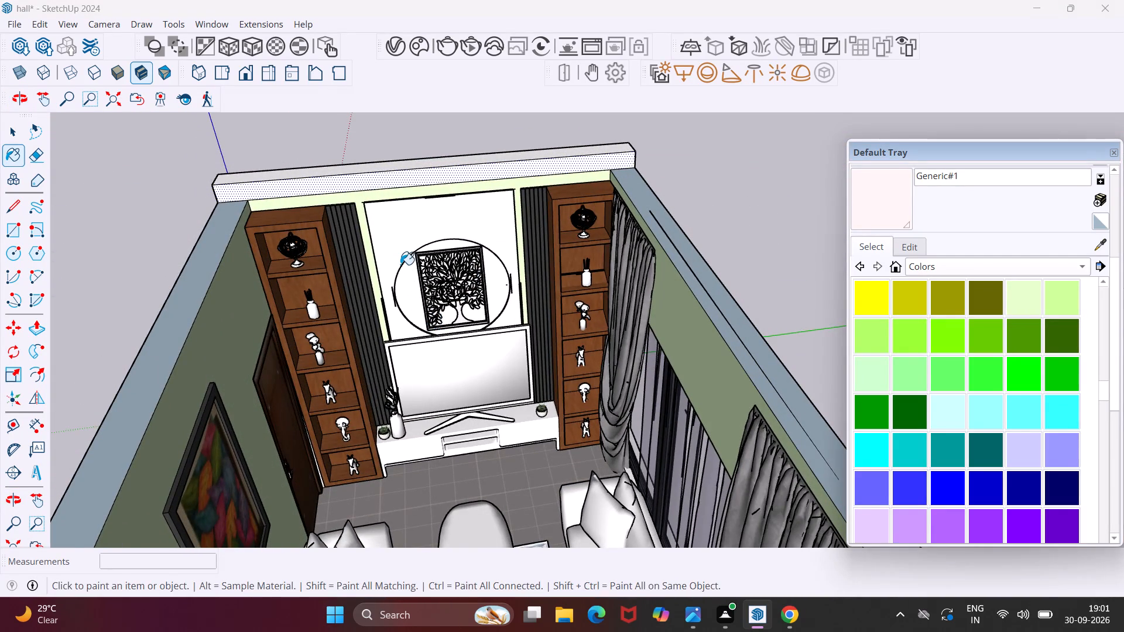
Choose the Wood Veneer 01 material from the Wood collection.
scroll(400, 264, down, 4)
middle_drag(400, 264, 388, 212)
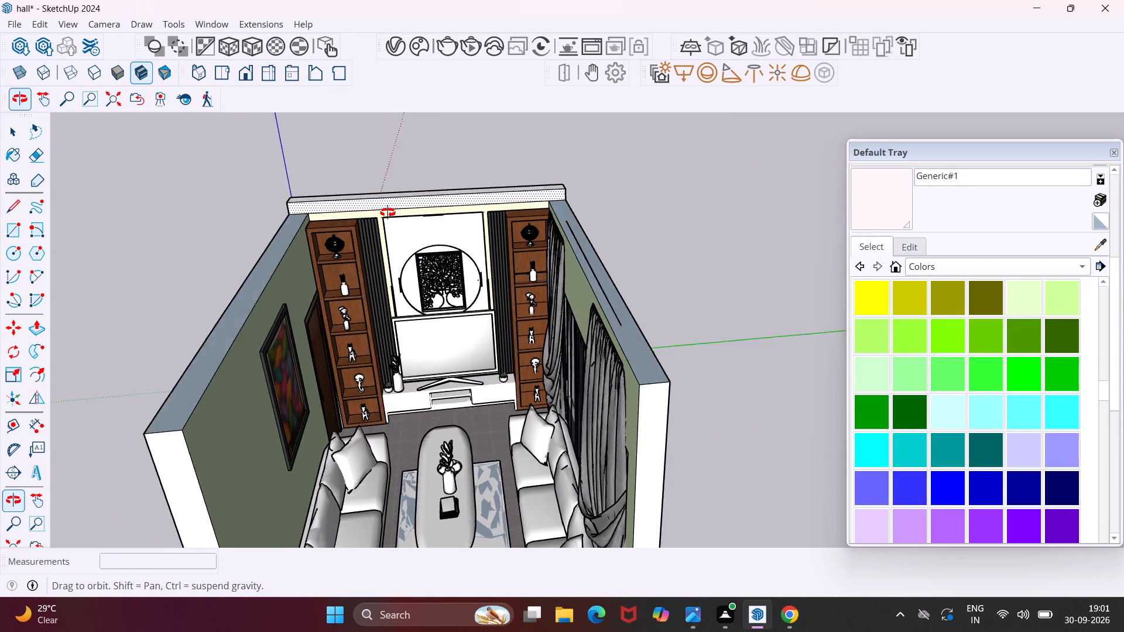
middle_drag(388, 212, 388, 191)
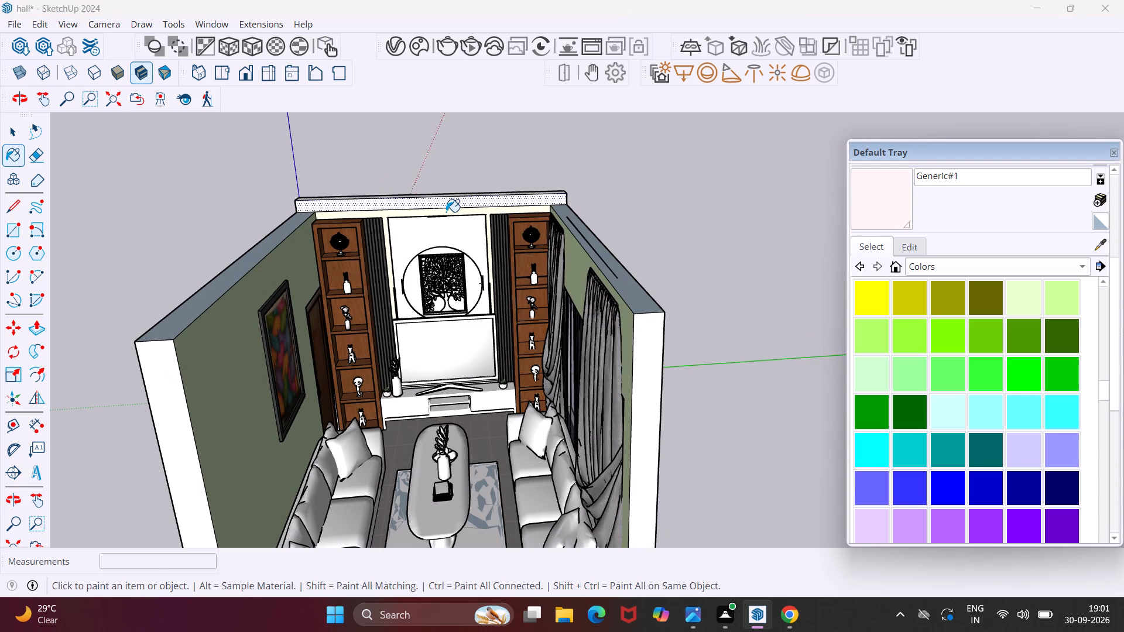
scroll(446, 212, down, 2)
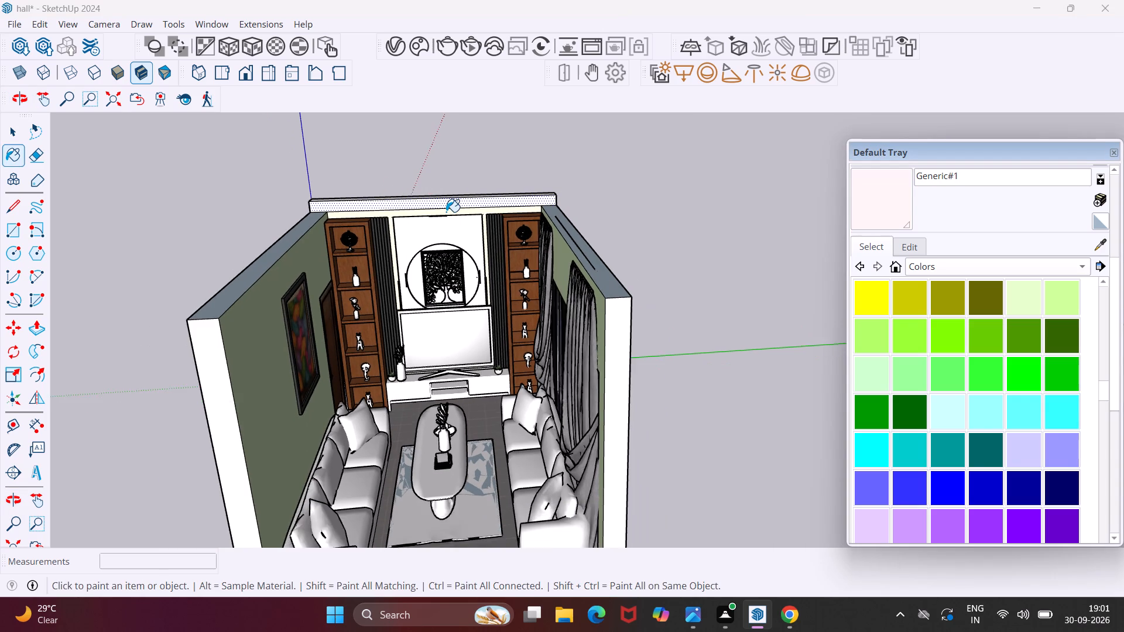
scroll(446, 212, down, 1)
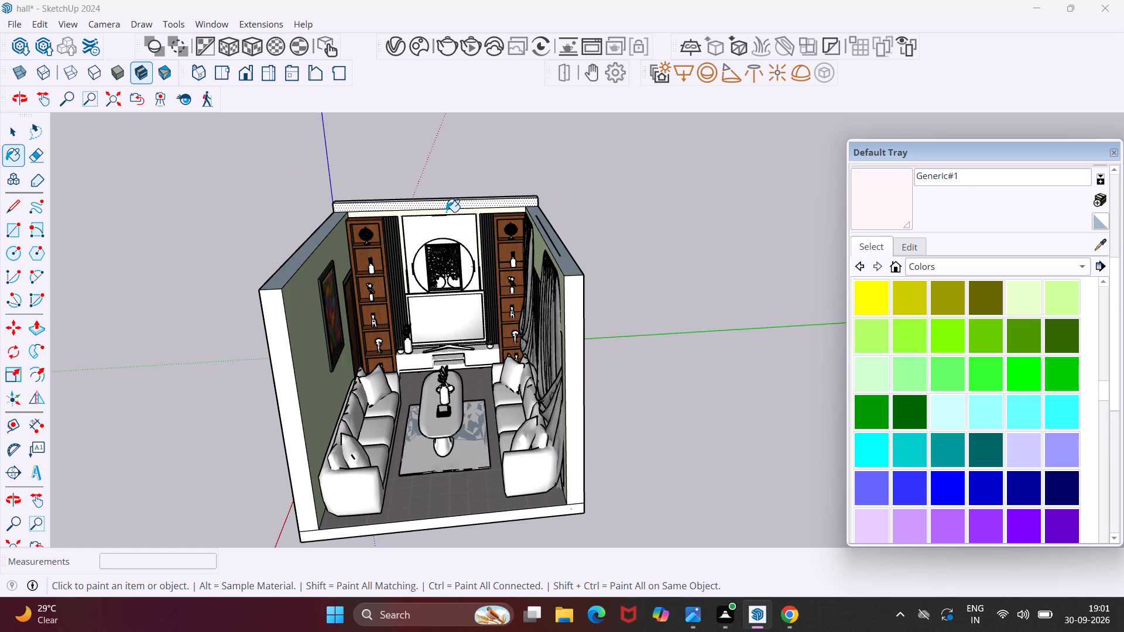
scroll(446, 212, down, 2)
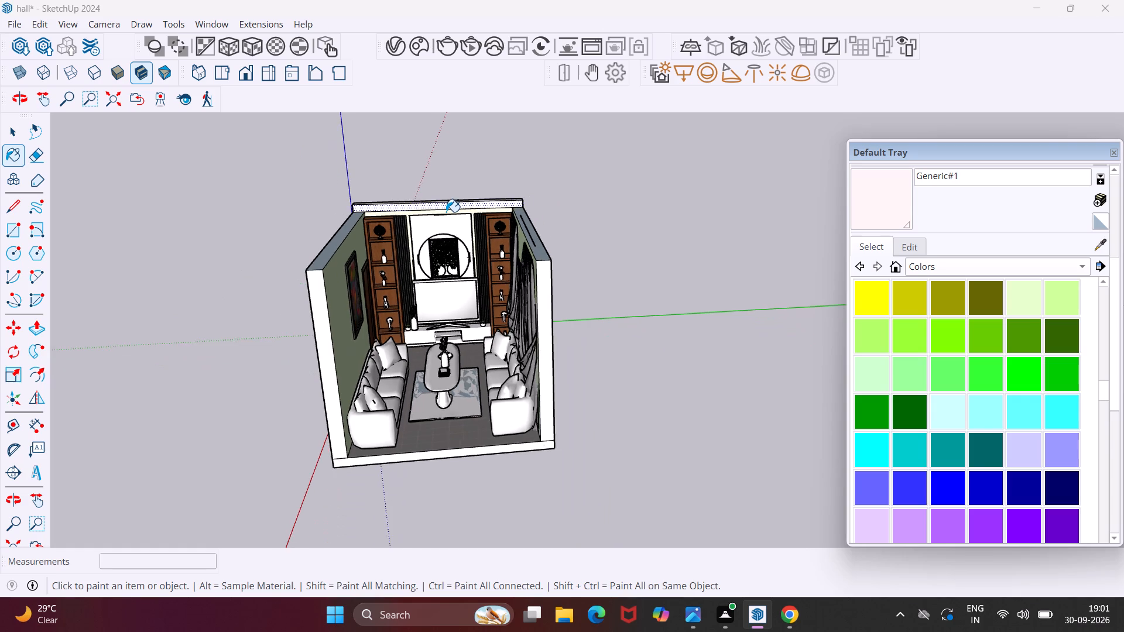
scroll(446, 212, down, 2)
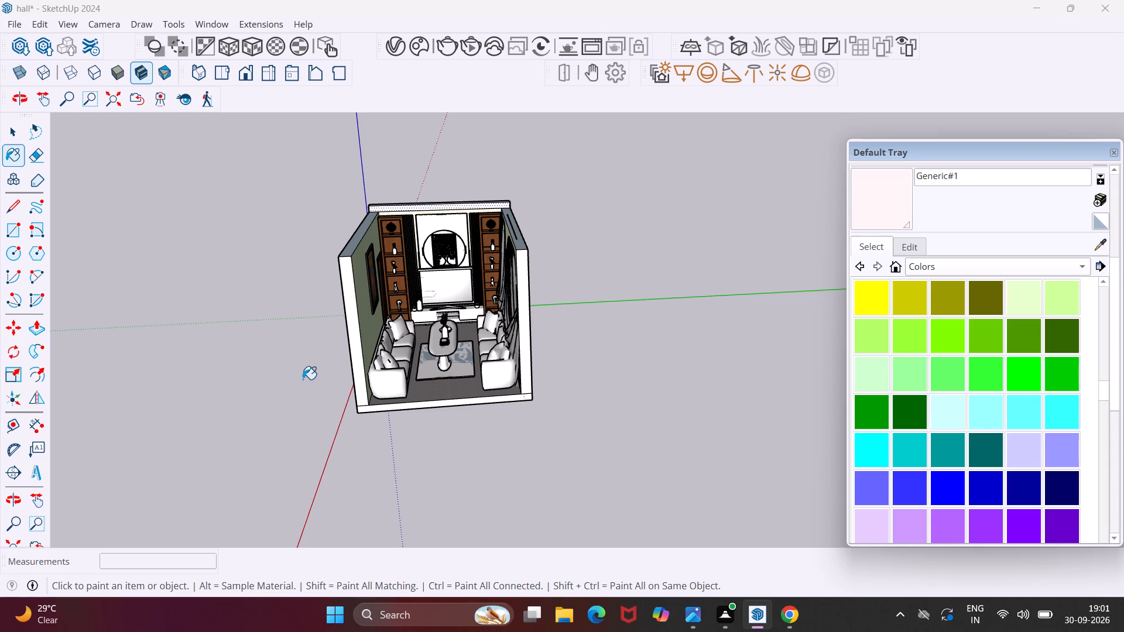
key(Escape)
key(space)
scroll(296, 333, down, 4)
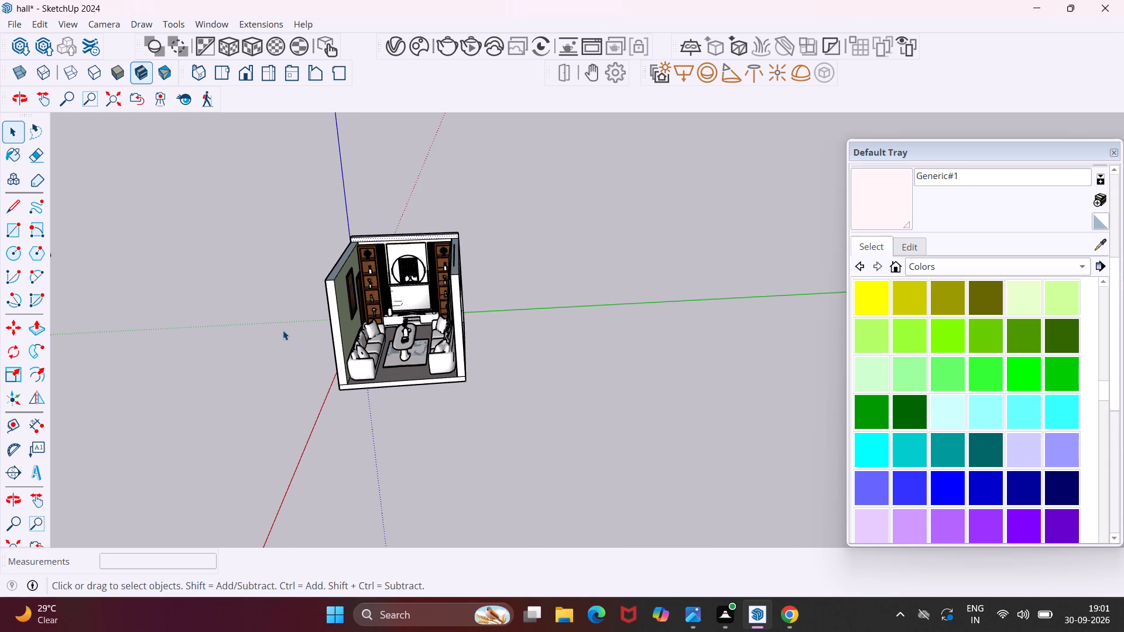
middle_drag(271, 329, 339, 320)
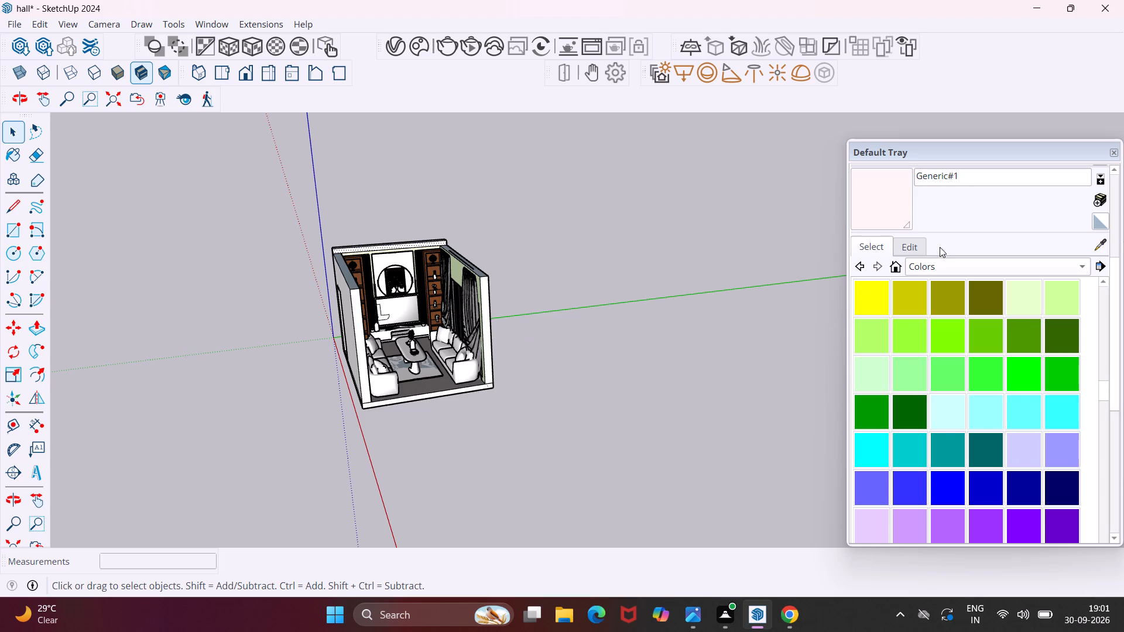
click(968, 265)
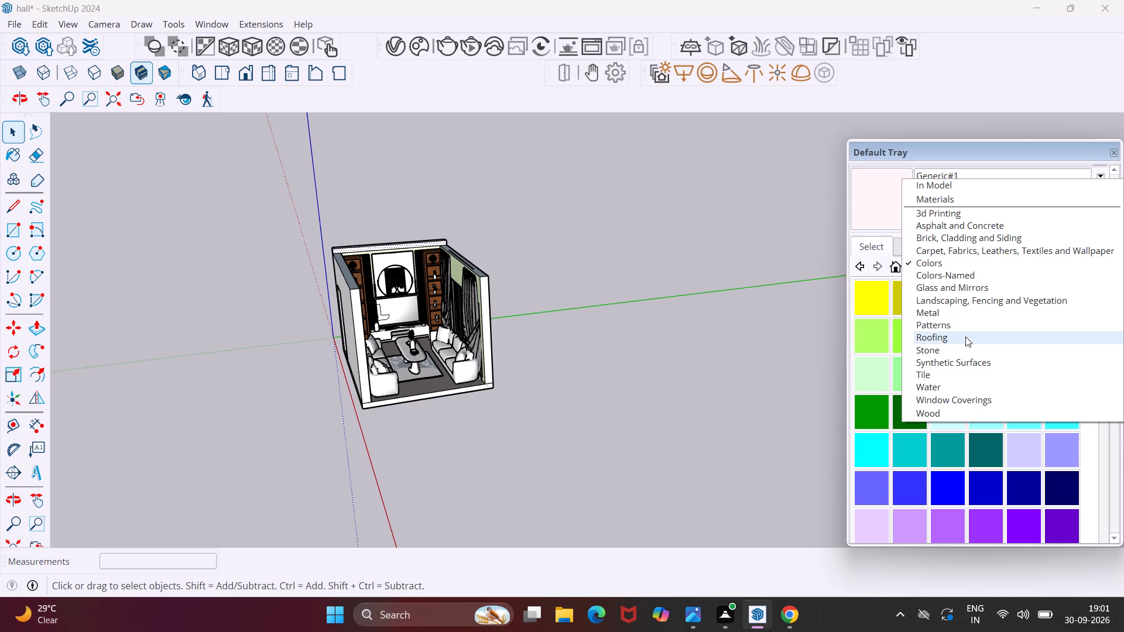
click(965, 416)
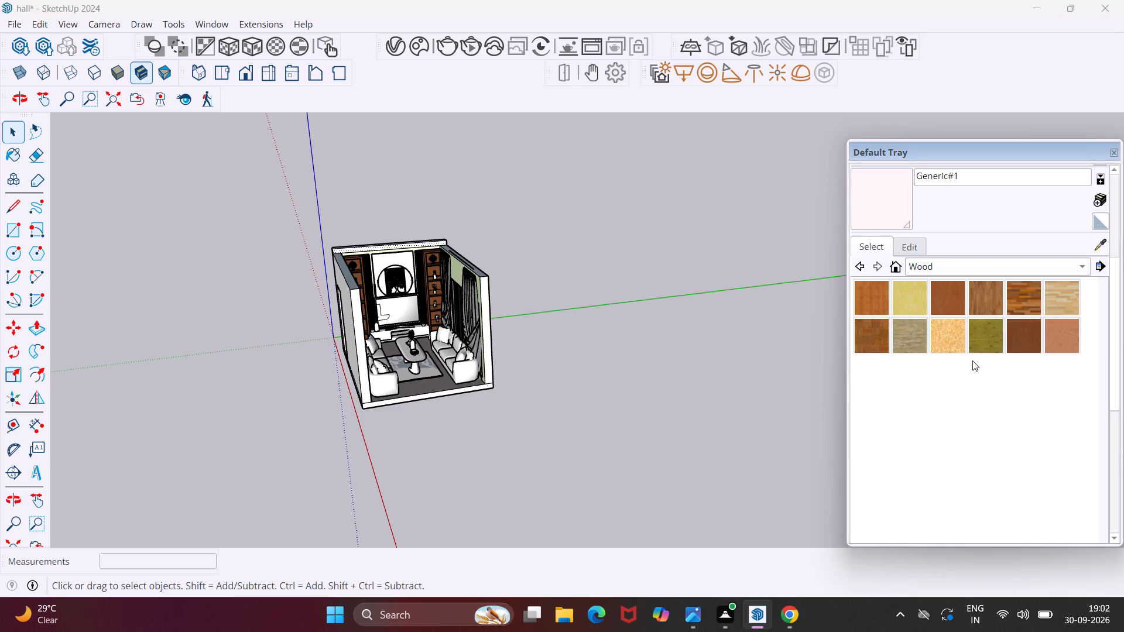
click(1016, 344)
Paint the undersides and outer short ends of the two C-shaped beams on the detached false ceiling with Wood Veneer 01.
scroll(657, 413, down, 5)
scroll(275, 401, down, 2)
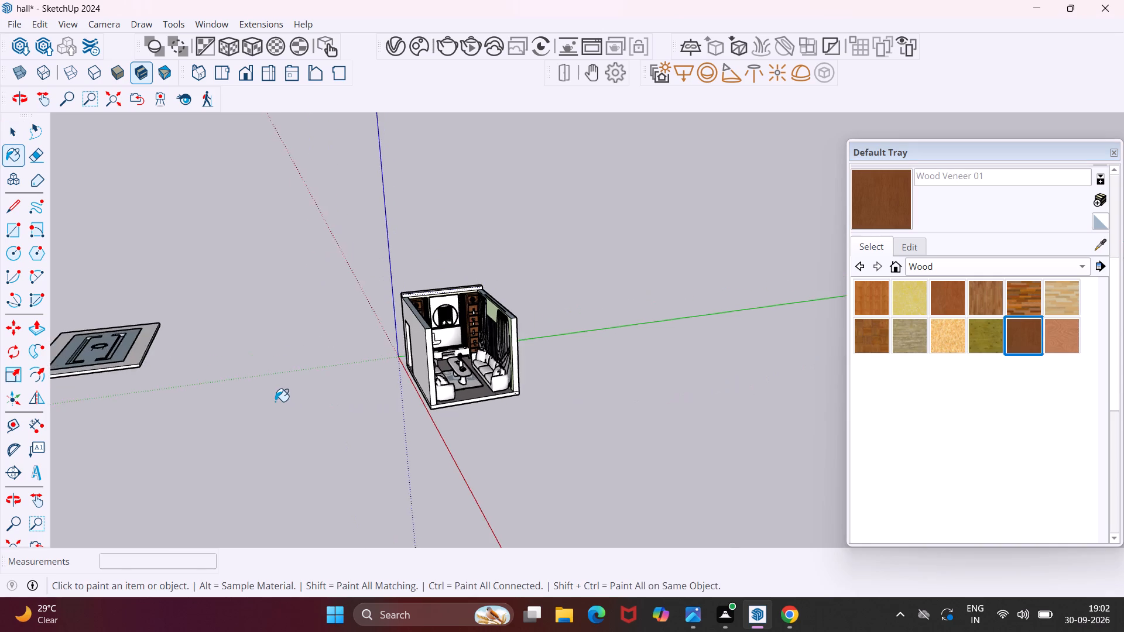
scroll(275, 401, down, 2)
middle_drag(150, 400, 155, 264)
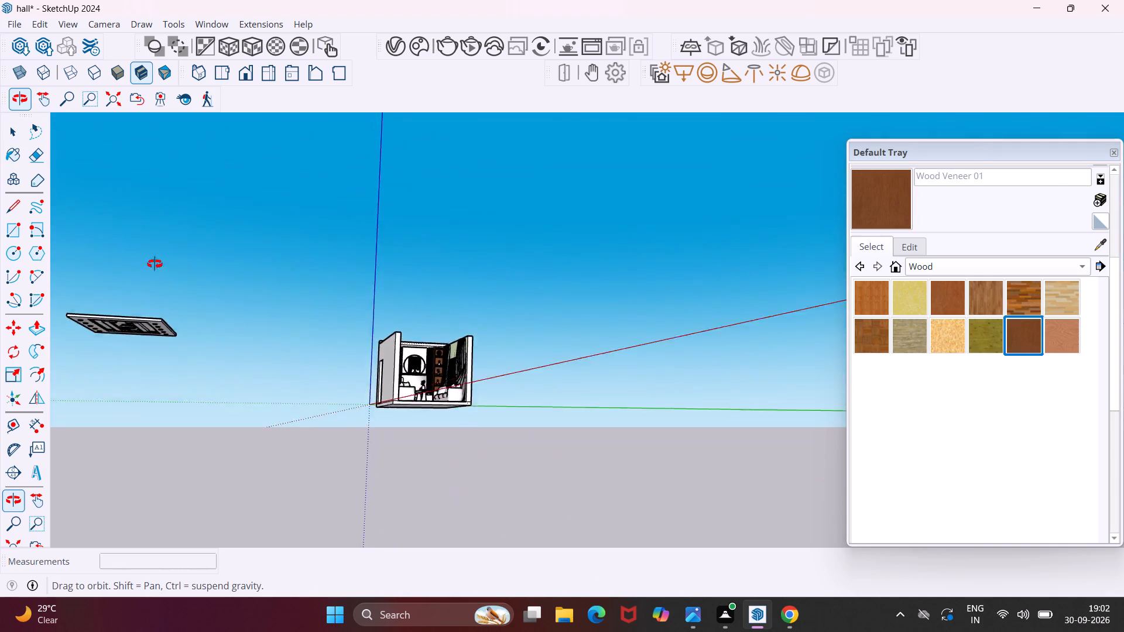
middle_drag(155, 264, 187, 206)
scroll(89, 281, up, 4)
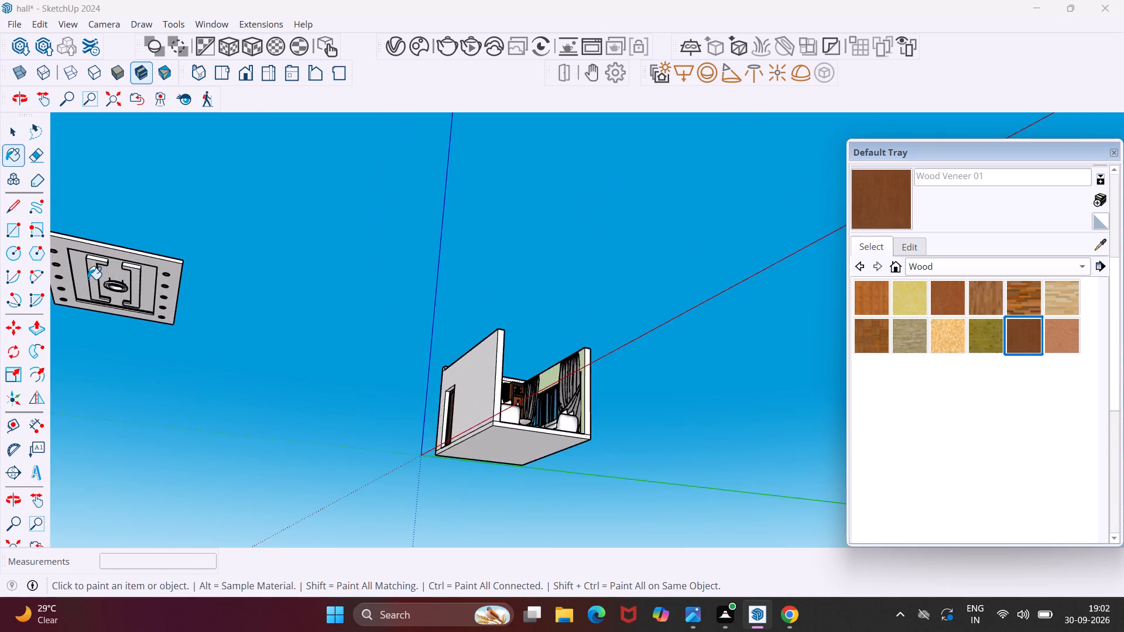
scroll(88, 279, up, 19)
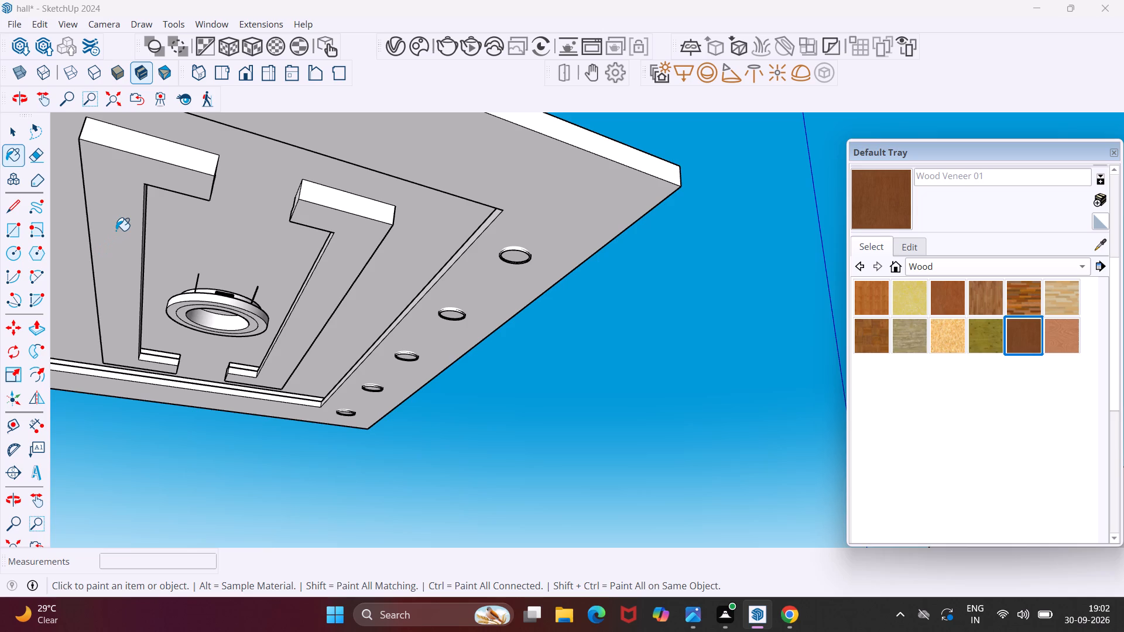
click(116, 229)
click(176, 158)
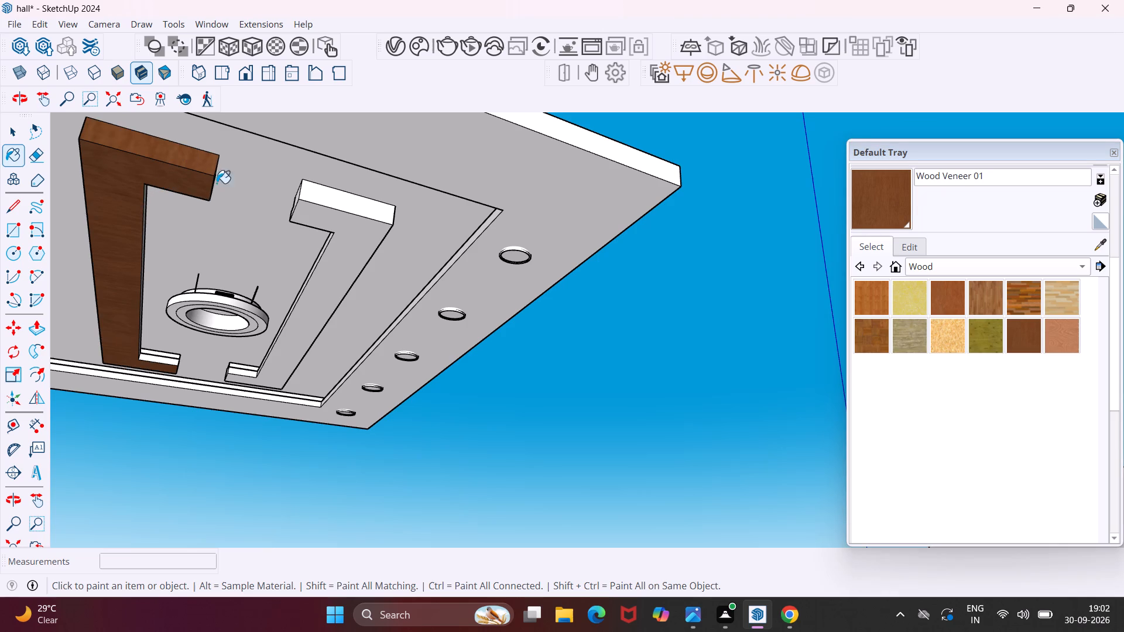
click(321, 201)
click(324, 223)
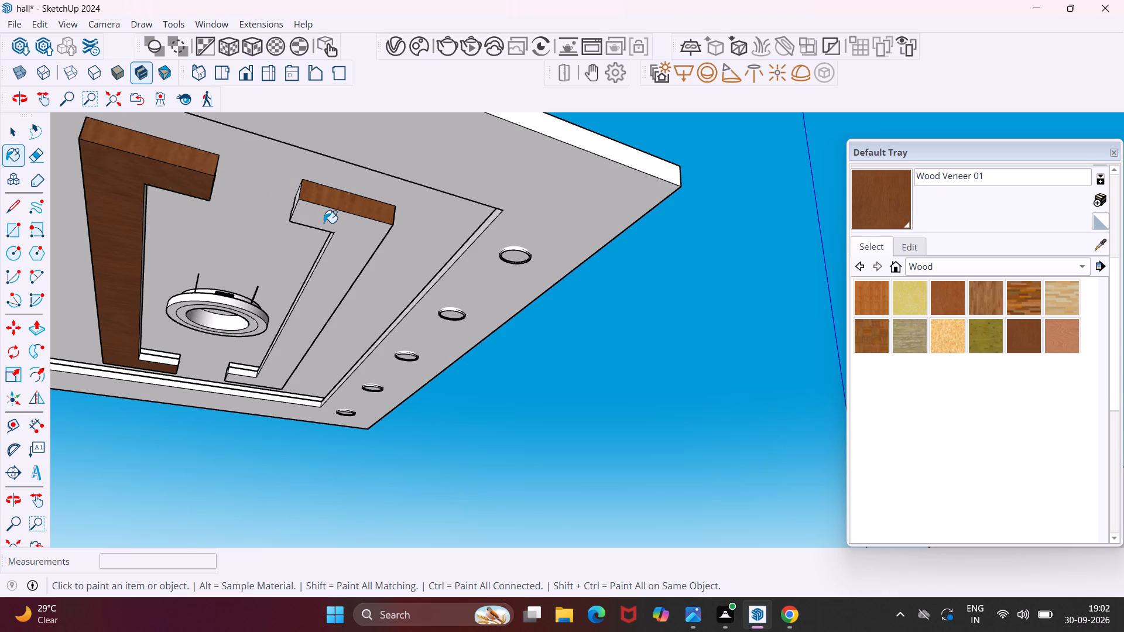
Paint one beam's gap-facing end and long inner side, and the other beam's long outer side, with Wood Veneer 01.
middle_drag(296, 218, 381, 241)
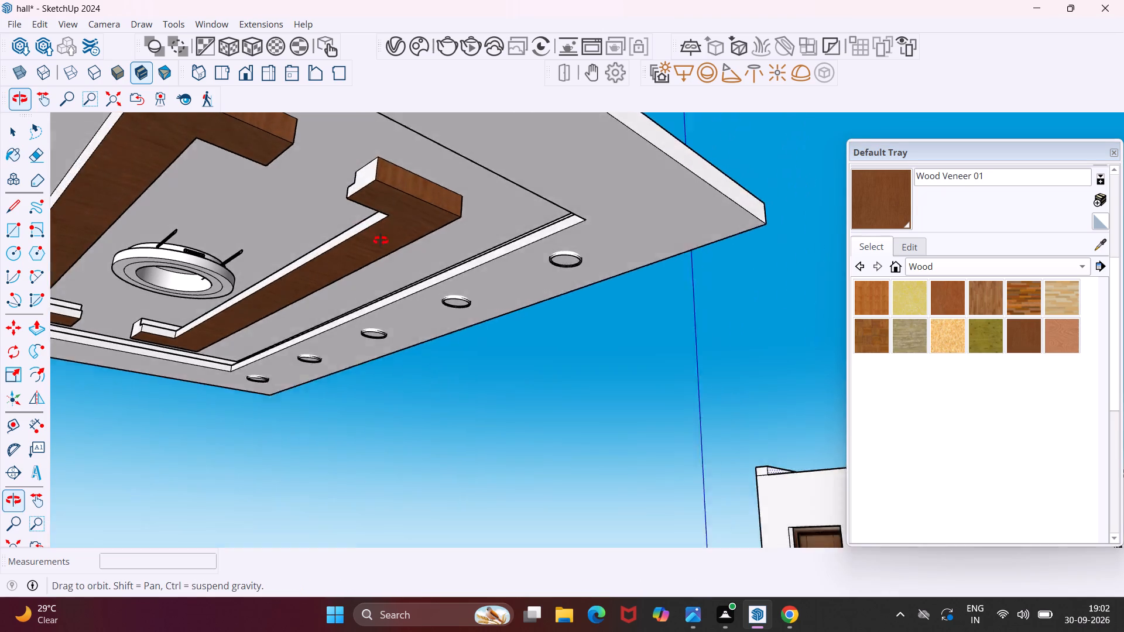
middle_drag(381, 241, 405, 259)
click(399, 193)
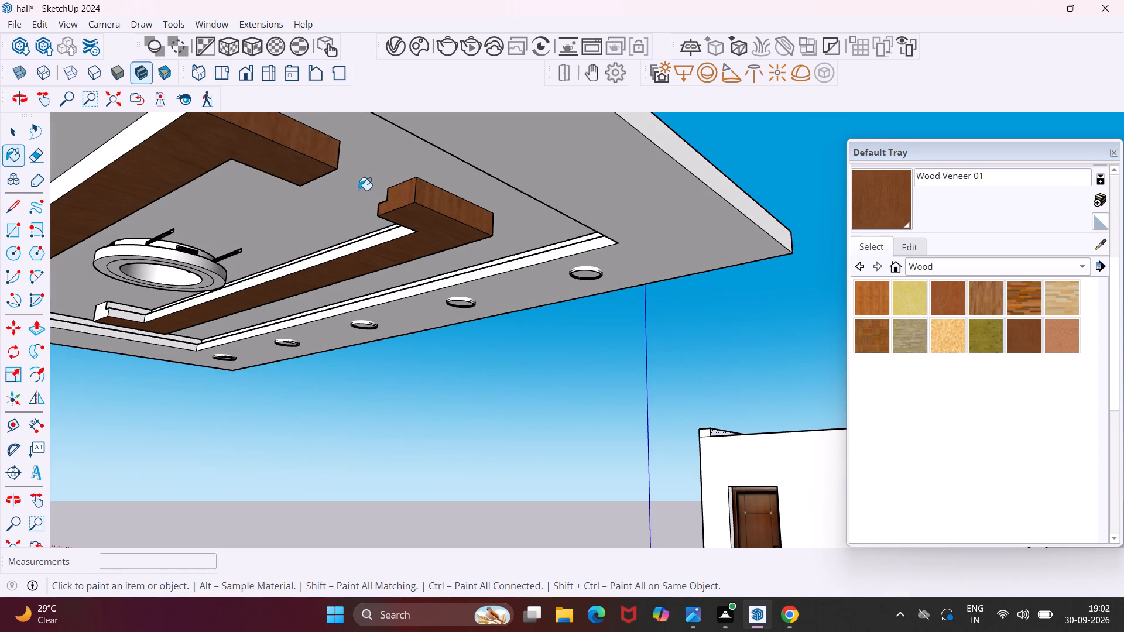
click(135, 129)
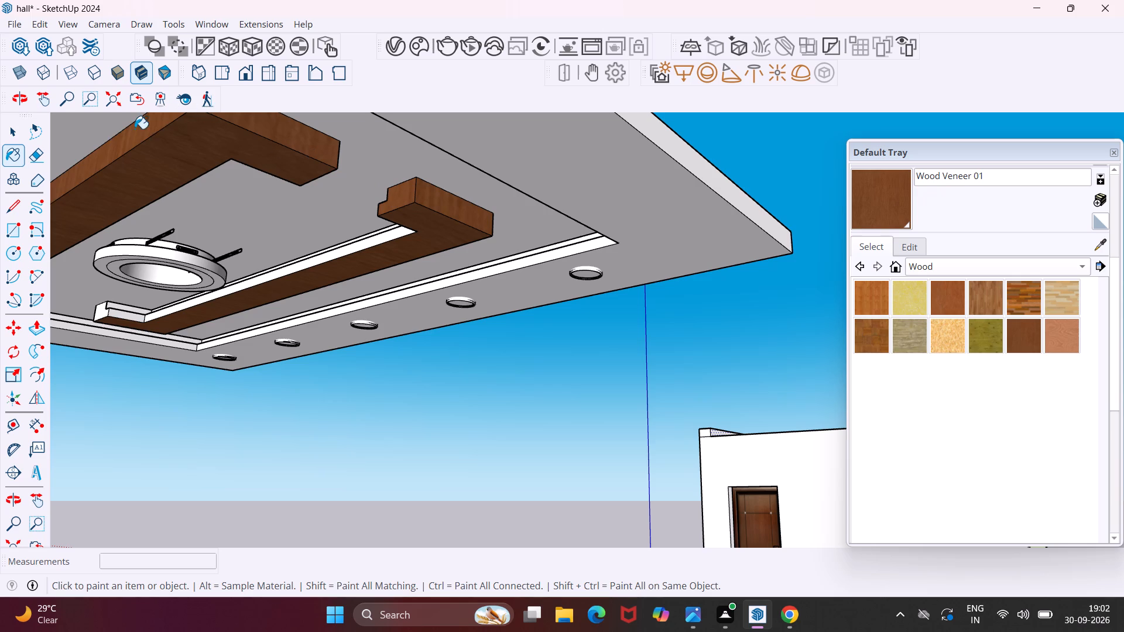
scroll(372, 249, up, 10)
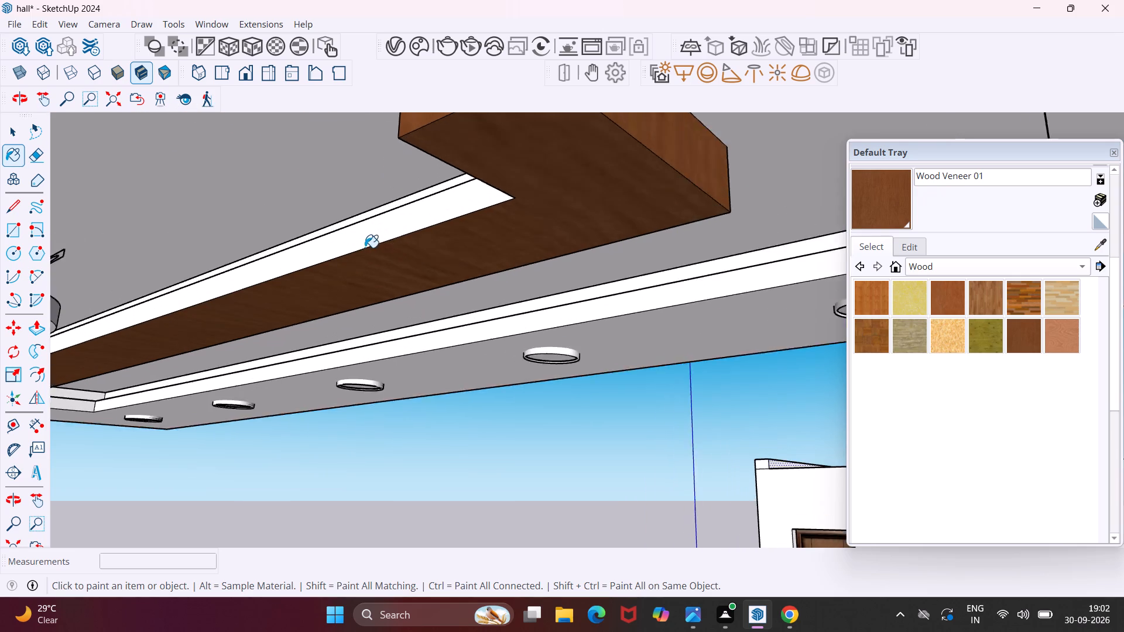
scroll(365, 248, up, 5)
click(425, 213)
Paint the inner faces of both beams' short arms at the same end of the ceiling with Wood Veneer 01.
middle_drag(429, 212, 510, 225)
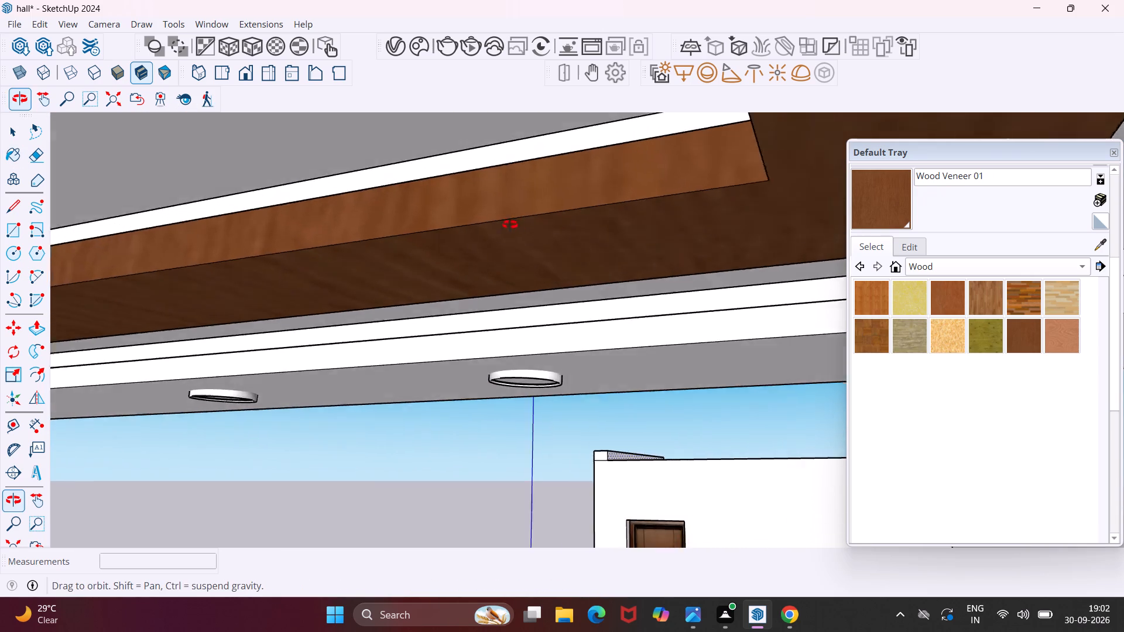
middle_drag(510, 225, 585, 299)
scroll(564, 280, down, 9)
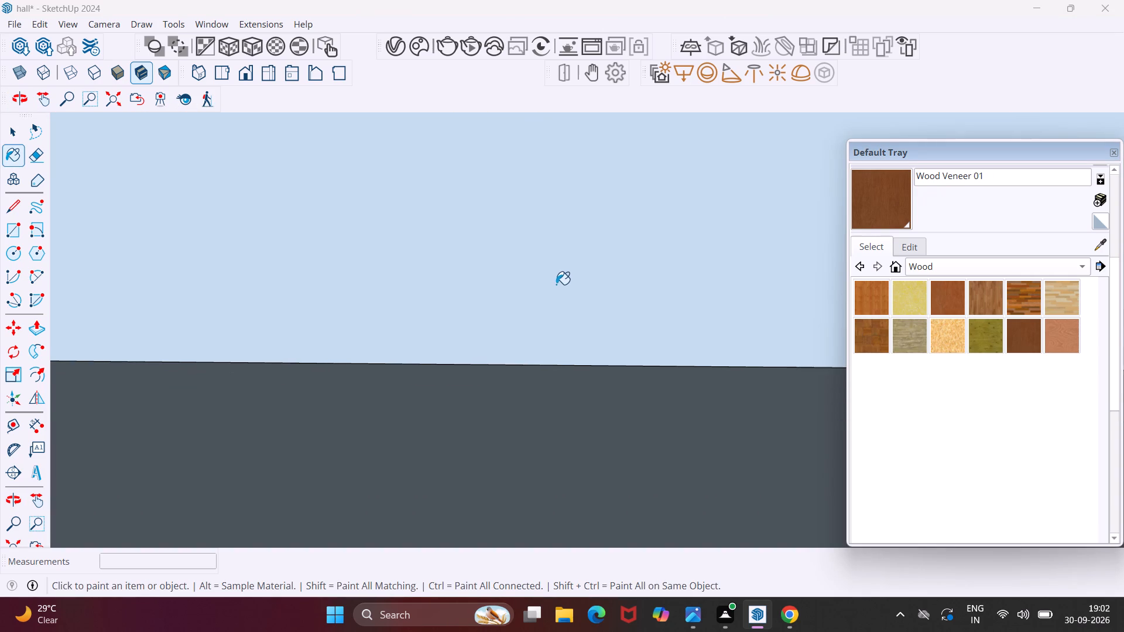
scroll(556, 284, down, 5)
middle_drag(515, 329, 493, 218)
scroll(493, 218, down, 1)
scroll(789, 503, up, 6)
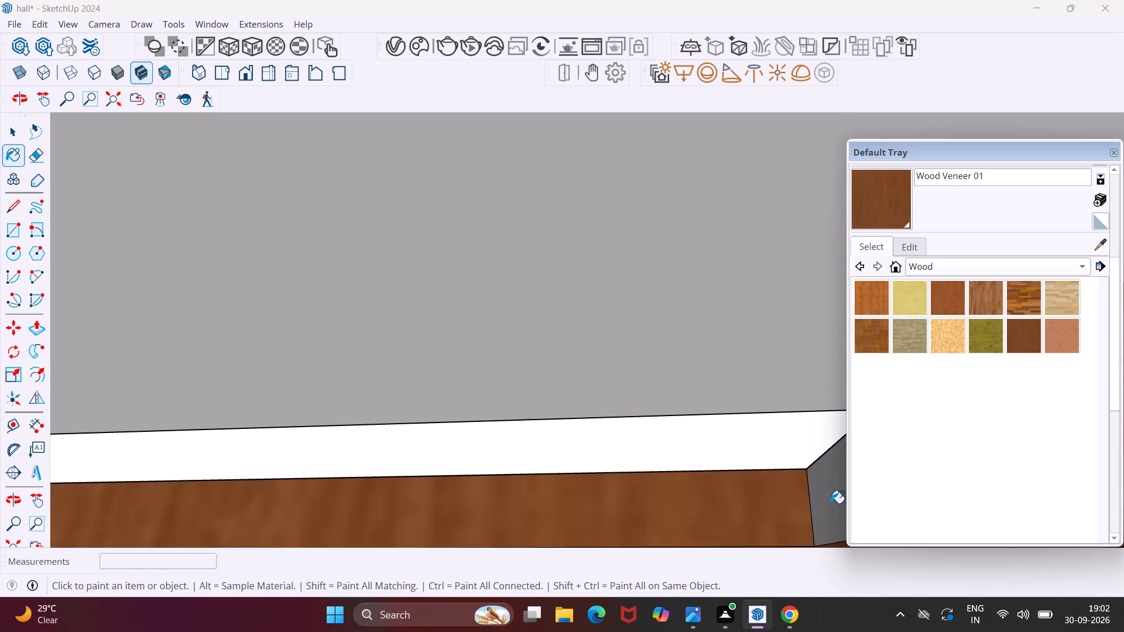
click(831, 502)
scroll(719, 474, down, 13)
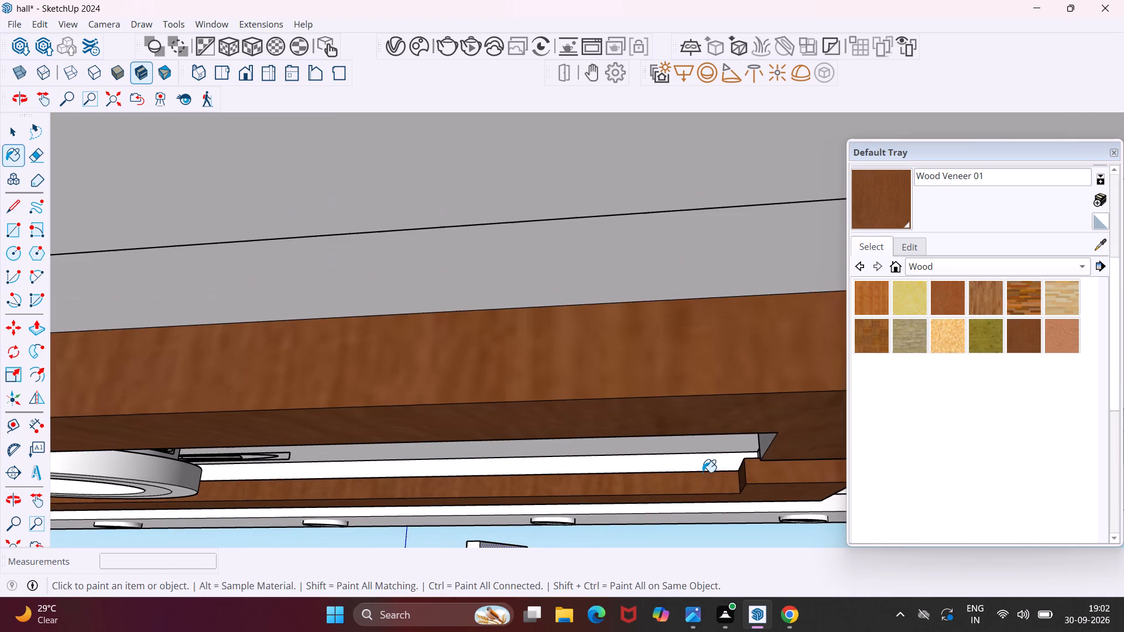
scroll(769, 448, up, 3)
middle_drag(768, 442, 806, 360)
scroll(811, 351, up, 3)
click(804, 324)
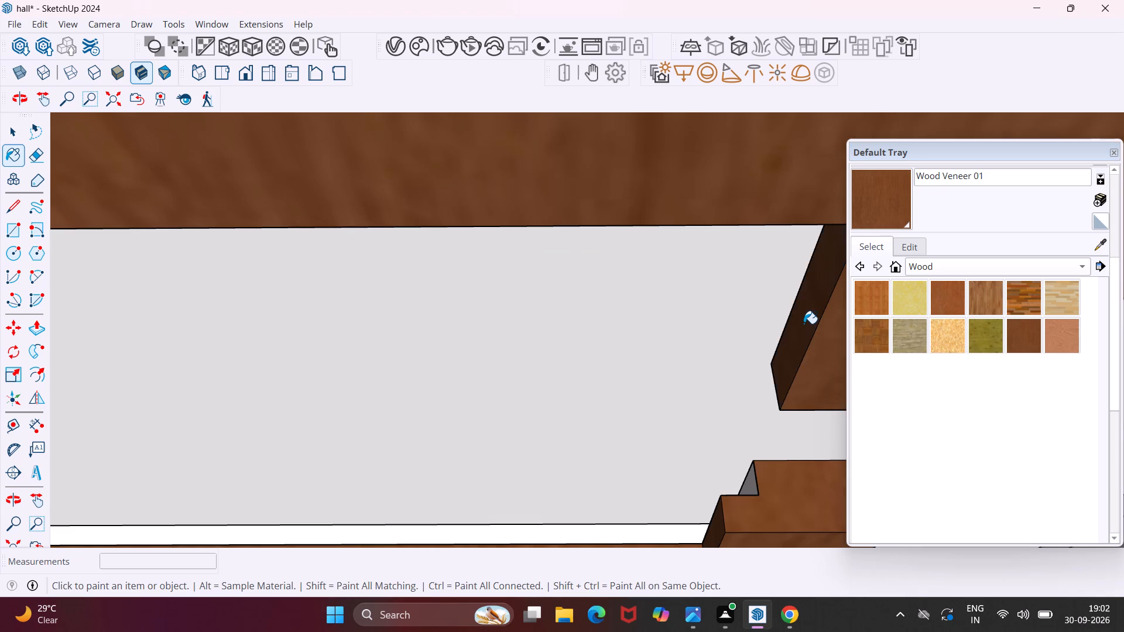
At the opposite end, paint both short arms' inner faces and one arm's gap-facing end with Wood Veneer 01.
scroll(804, 324, down, 17)
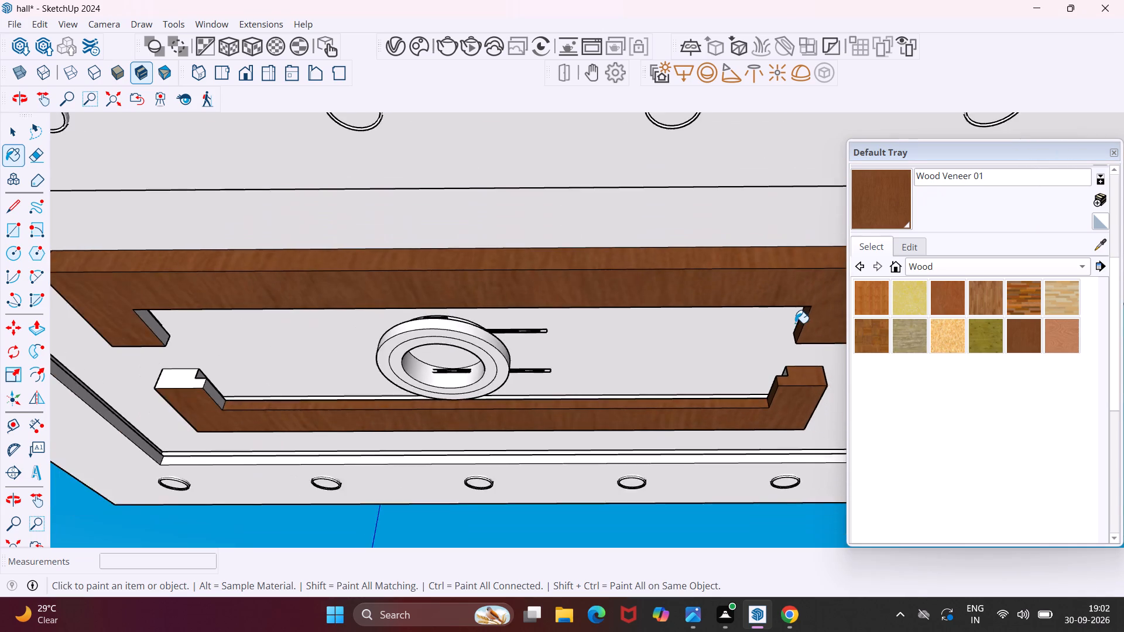
scroll(795, 323, down, 3)
scroll(297, 324, up, 11)
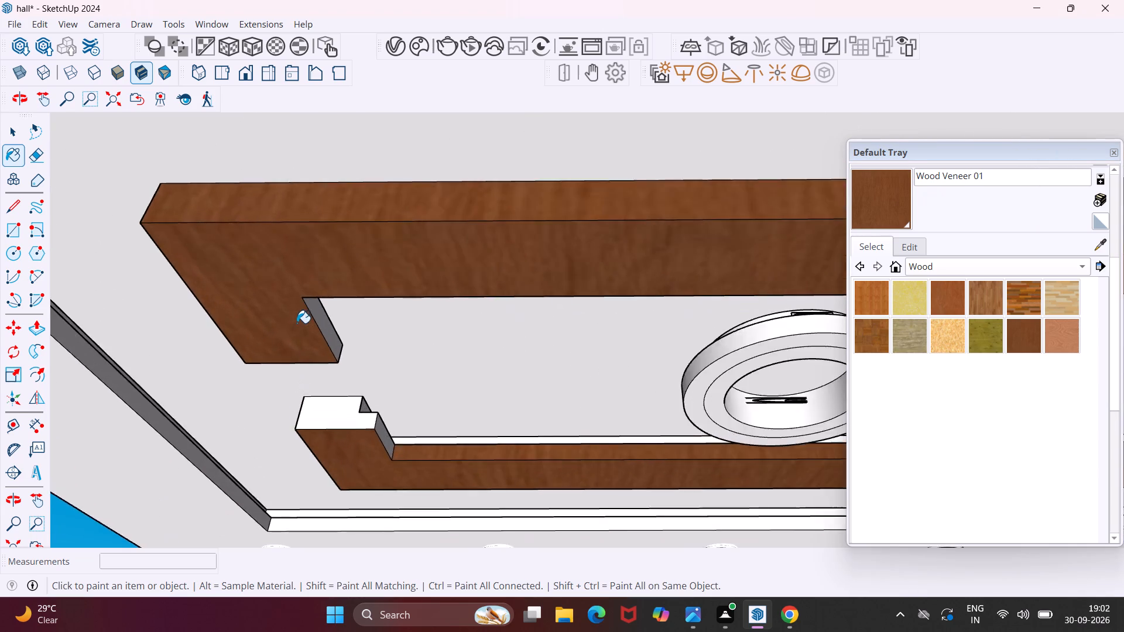
scroll(297, 323, up, 2)
click(326, 316)
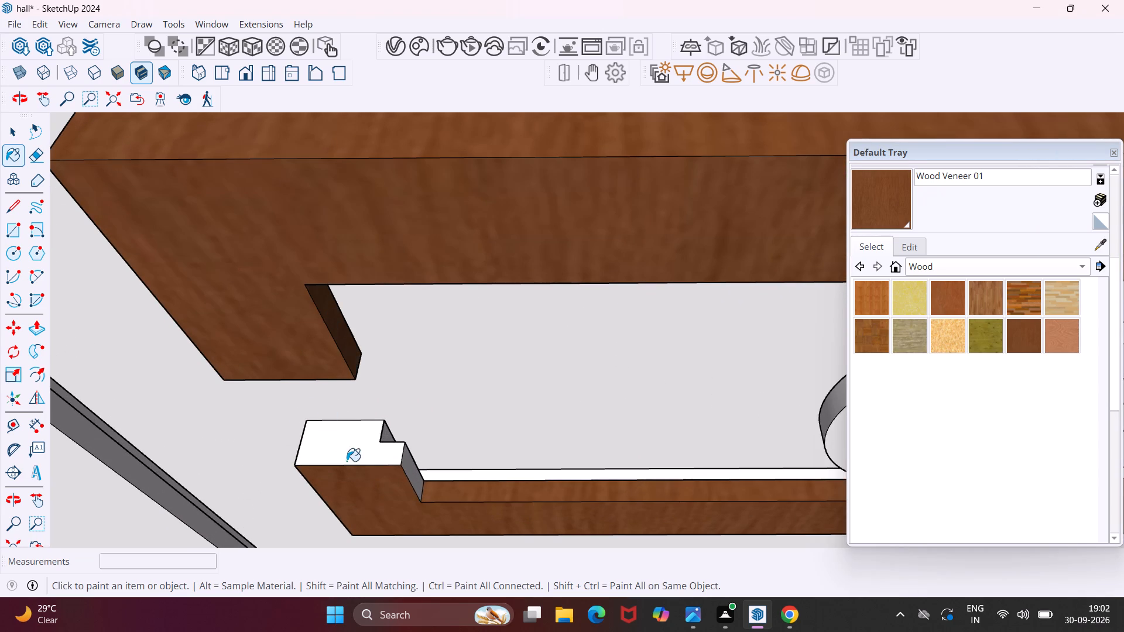
click(347, 461)
click(412, 482)
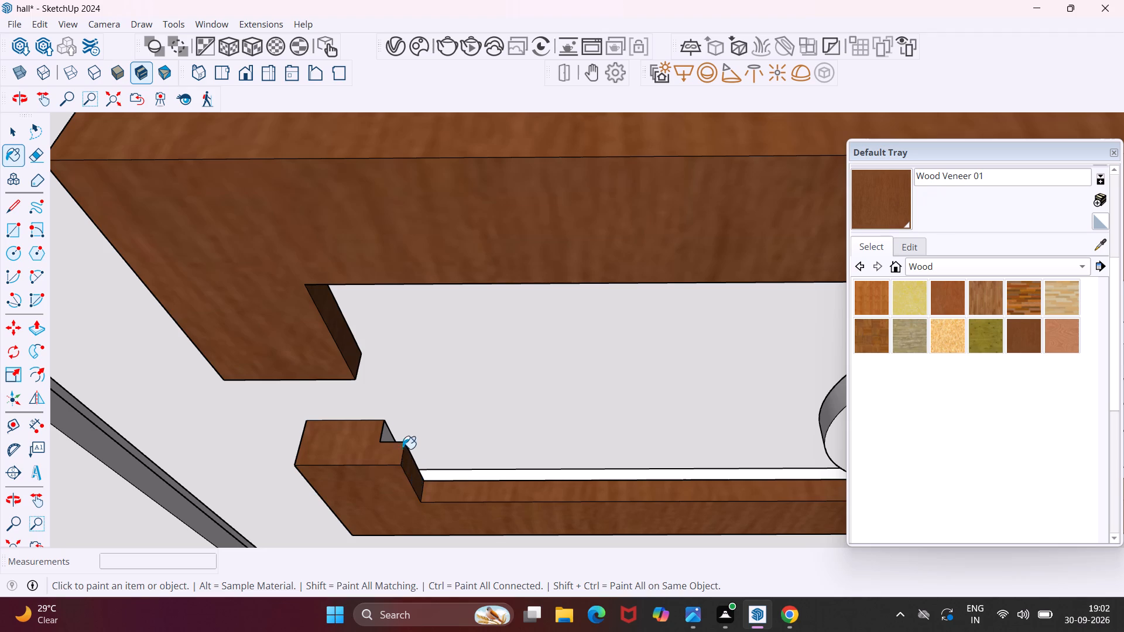
Paint the other beam's remaining gap-facing arm end and long inner side with Wood Veneer 01.
middle_drag(388, 387, 369, 169)
scroll(388, 387, up, 1)
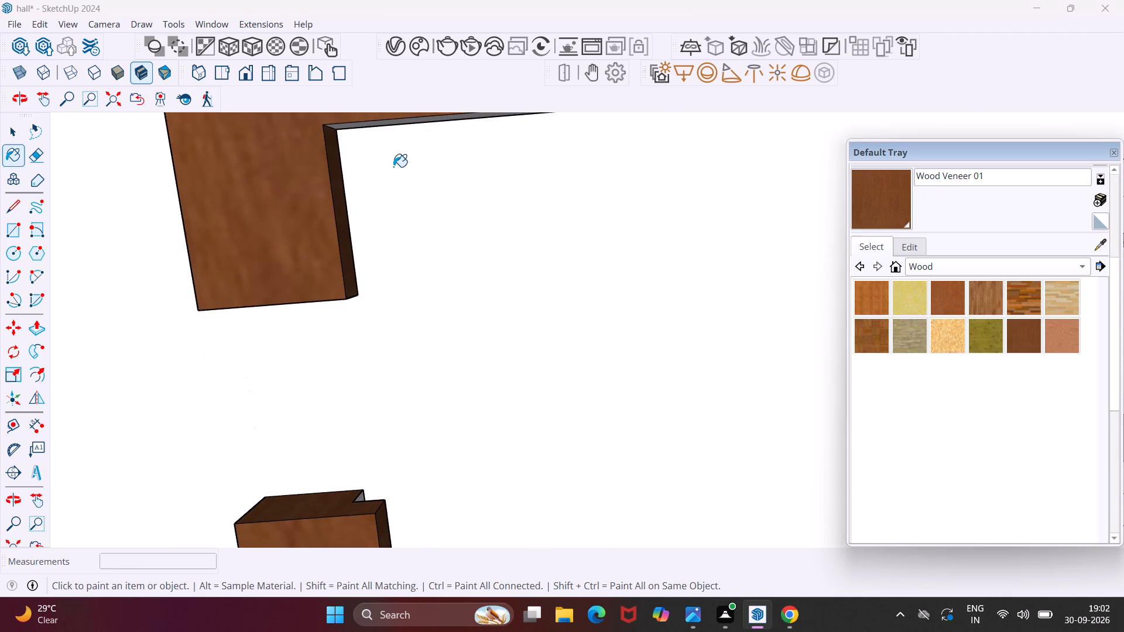
scroll(393, 167, down, 3)
middle_drag(412, 150, 421, 65)
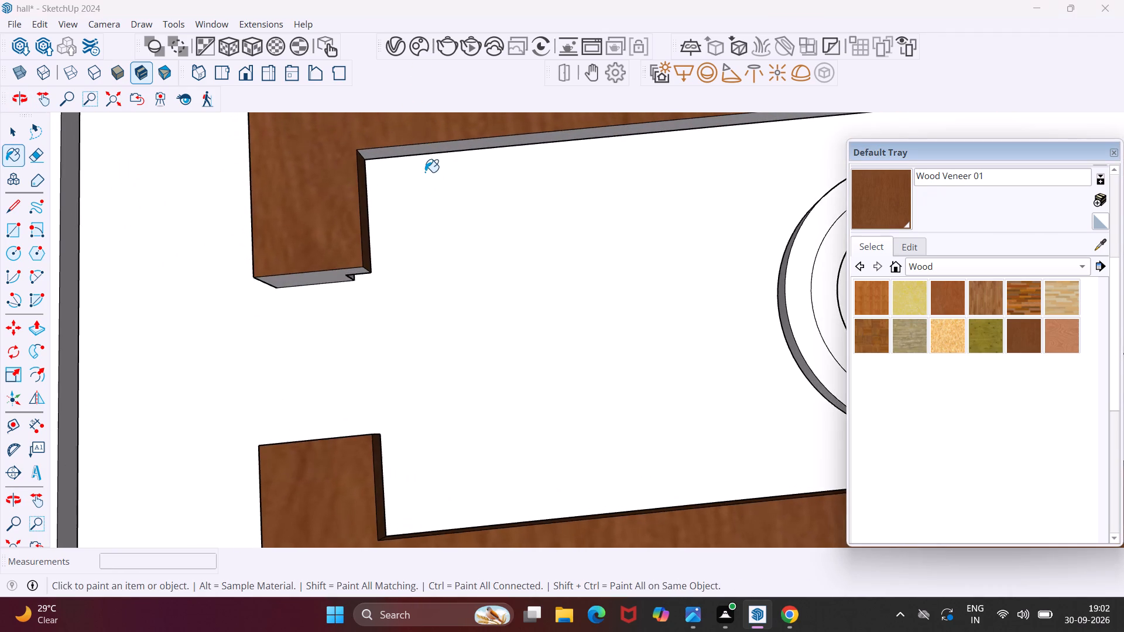
scroll(426, 173, up, 3)
click(290, 318)
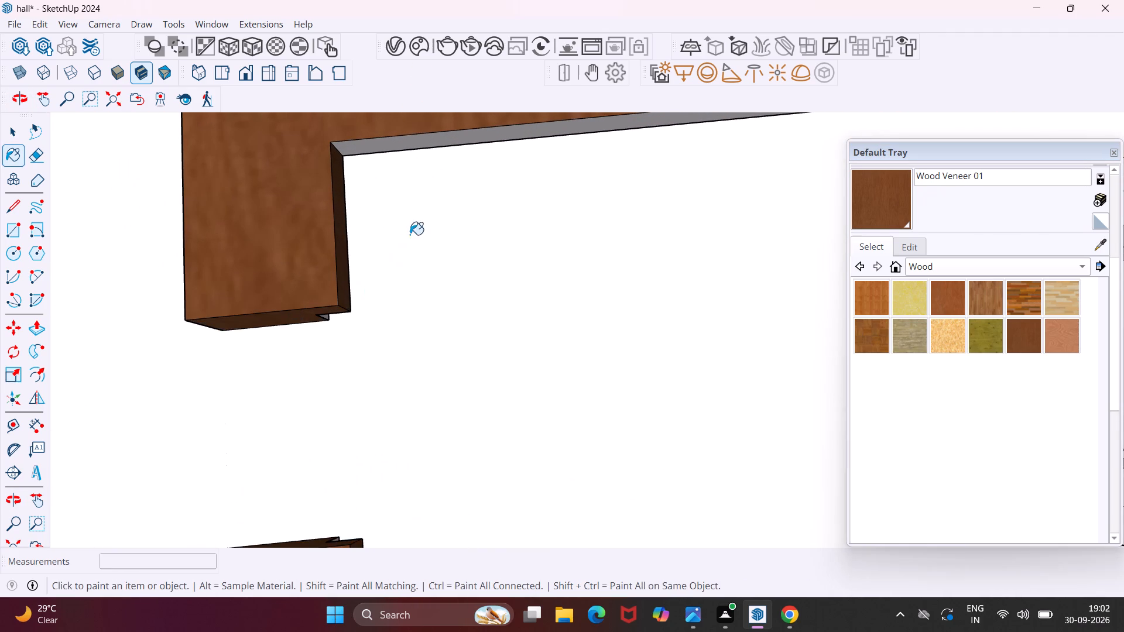
click(427, 139)
scroll(316, 171, down, 4)
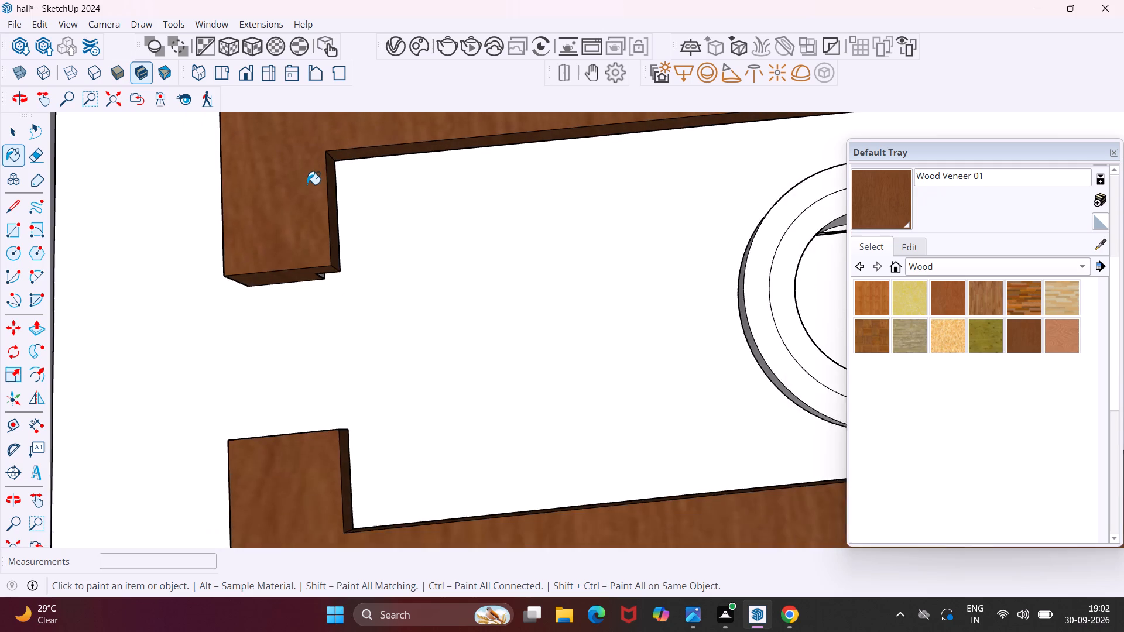
scroll(304, 185, down, 8)
middle_drag(677, 228, 689, 228)
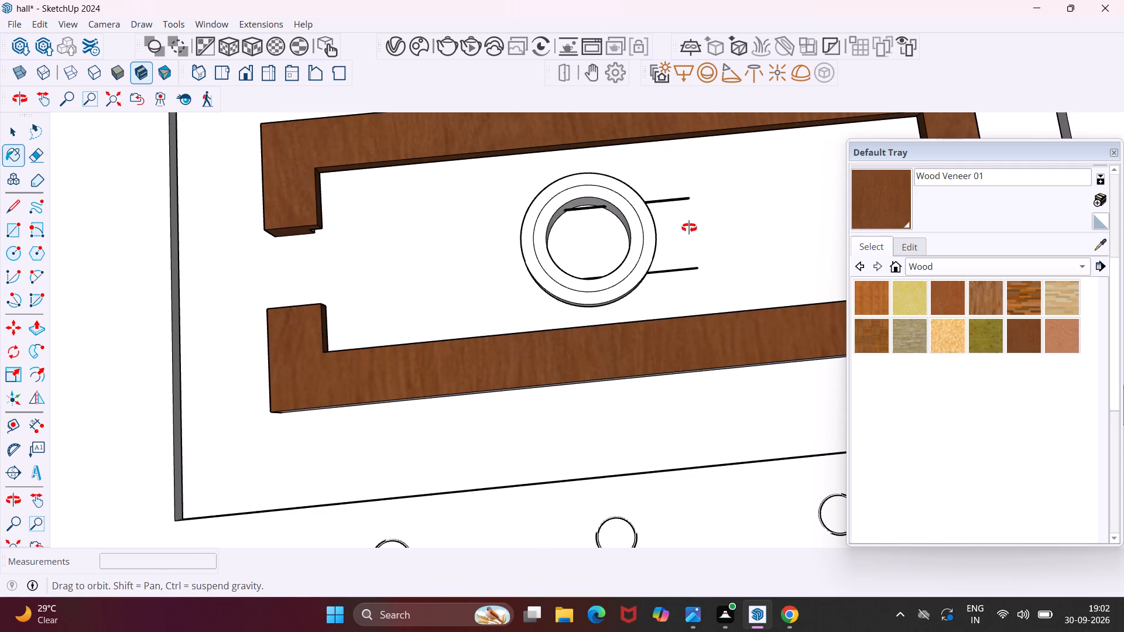
Paint one beam's long outer side and both beams' outer end faces at the near end with Wood Veneer 01.
middle_drag(689, 228, 883, 23)
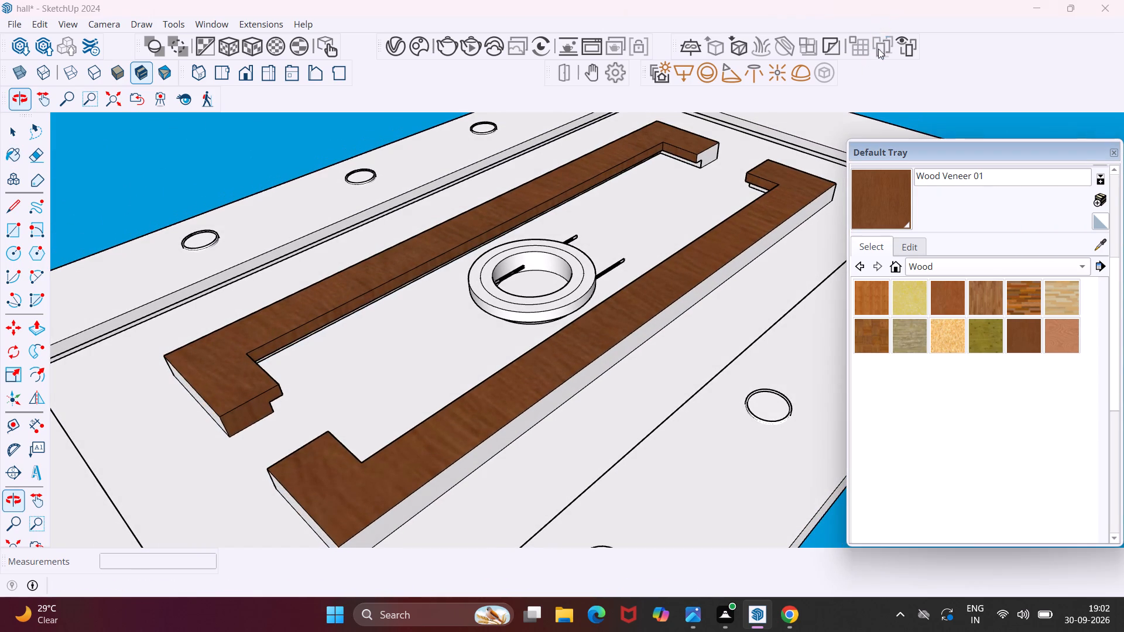
scroll(515, 435, up, 2)
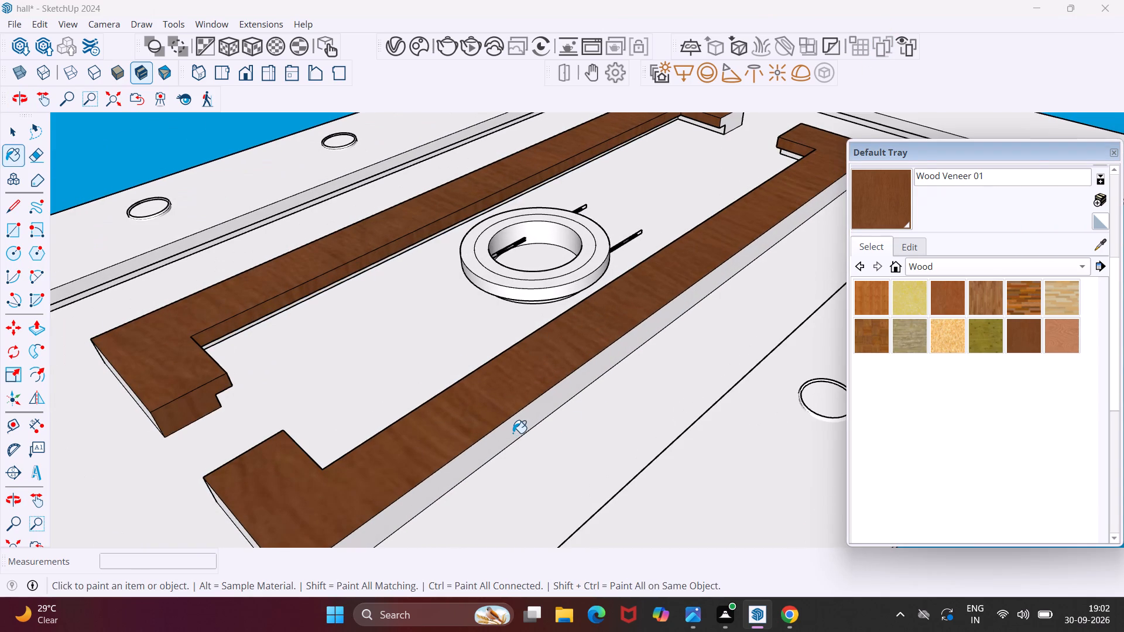
click(513, 433)
scroll(365, 471, down, 2)
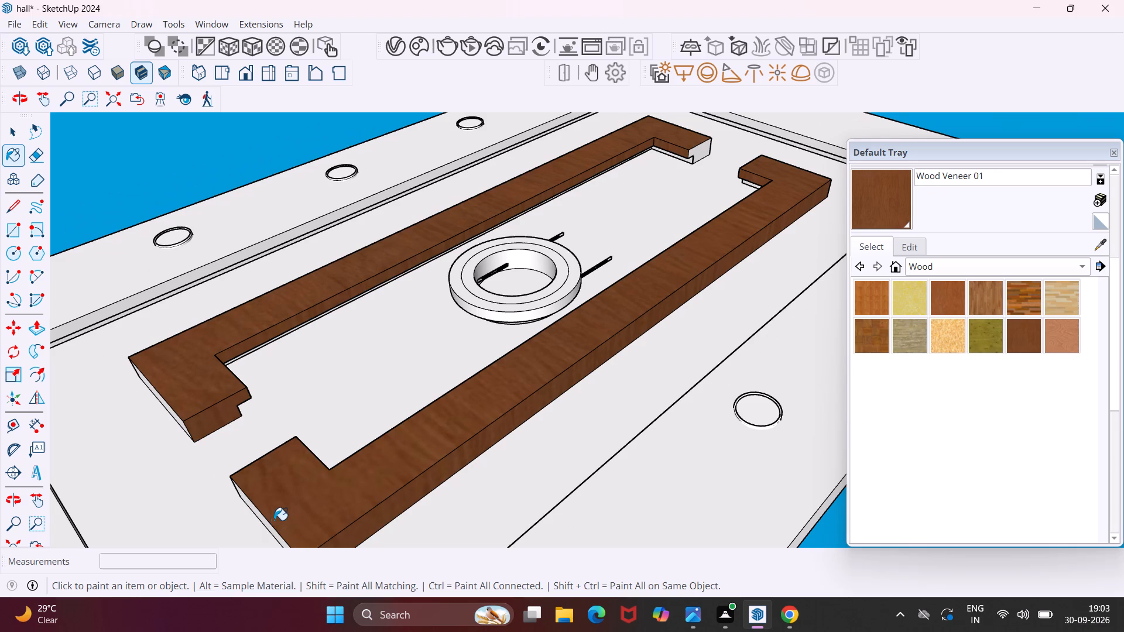
click(269, 529)
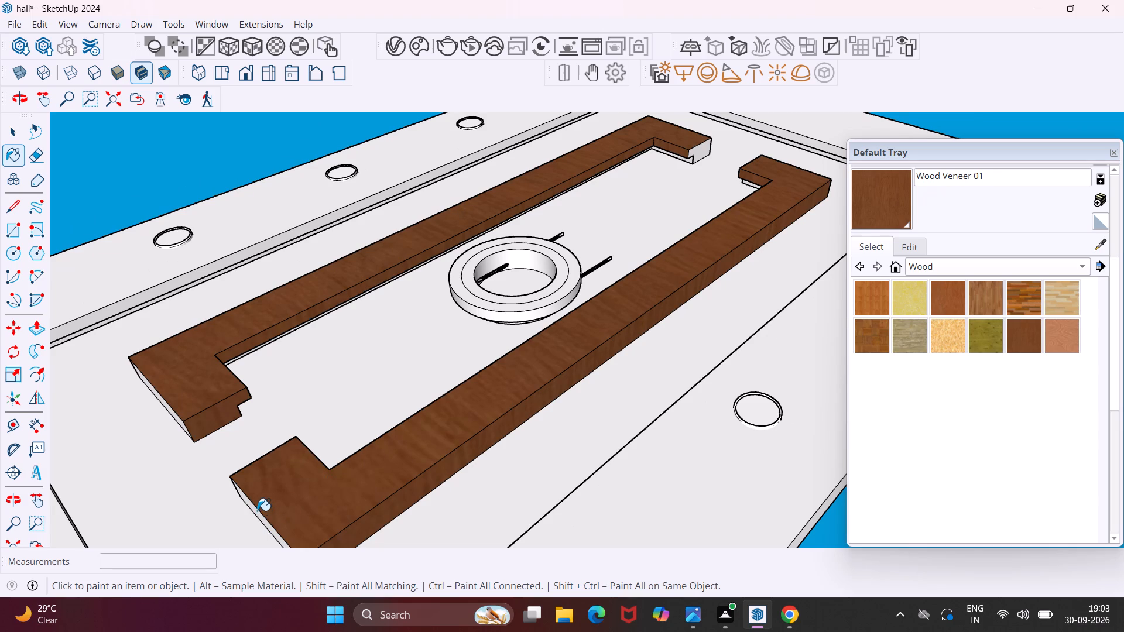
scroll(256, 507, up, 7)
click(248, 503)
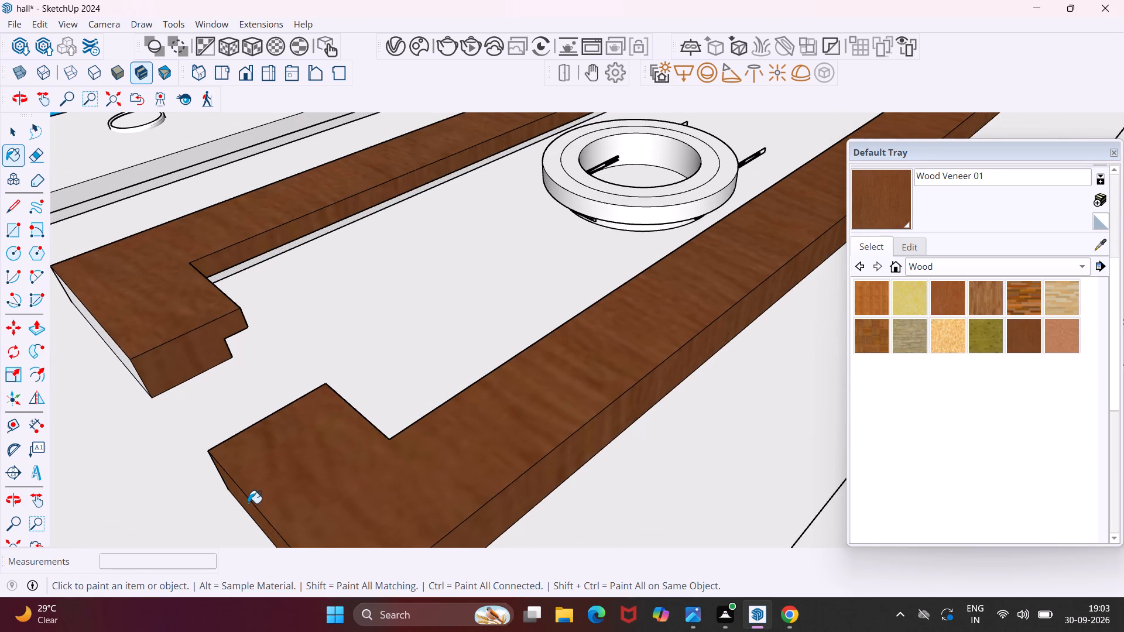
click(131, 363)
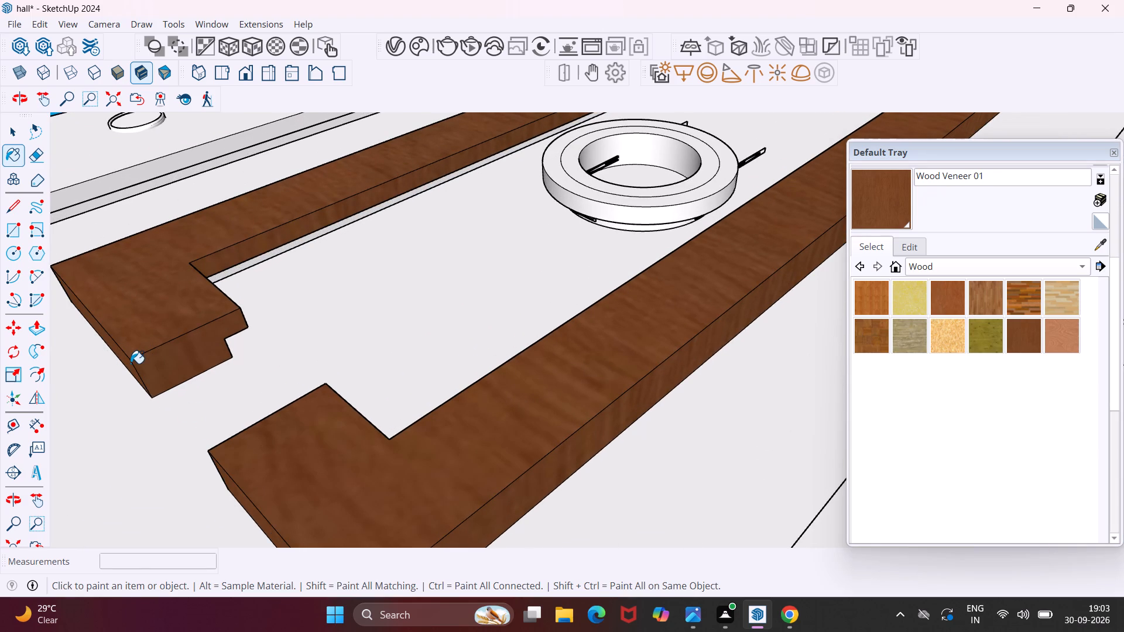
Paint the remaining white gap-facing arm end at the ceiling's far end with Wood Veneer 01.
scroll(139, 348, down, 9)
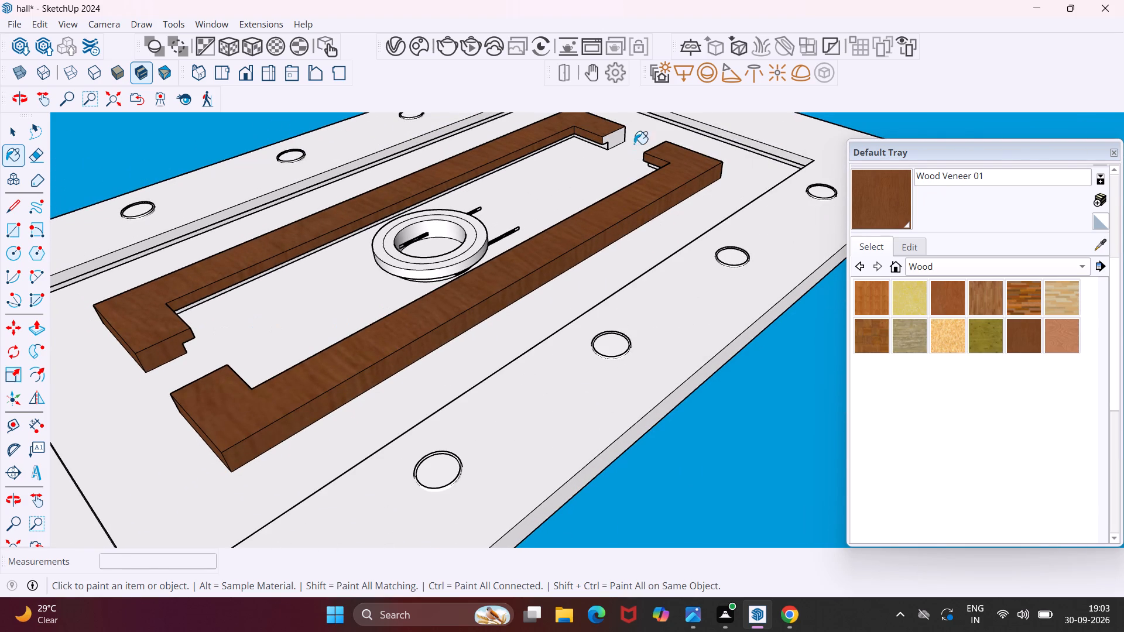
scroll(630, 139, up, 10)
click(614, 135)
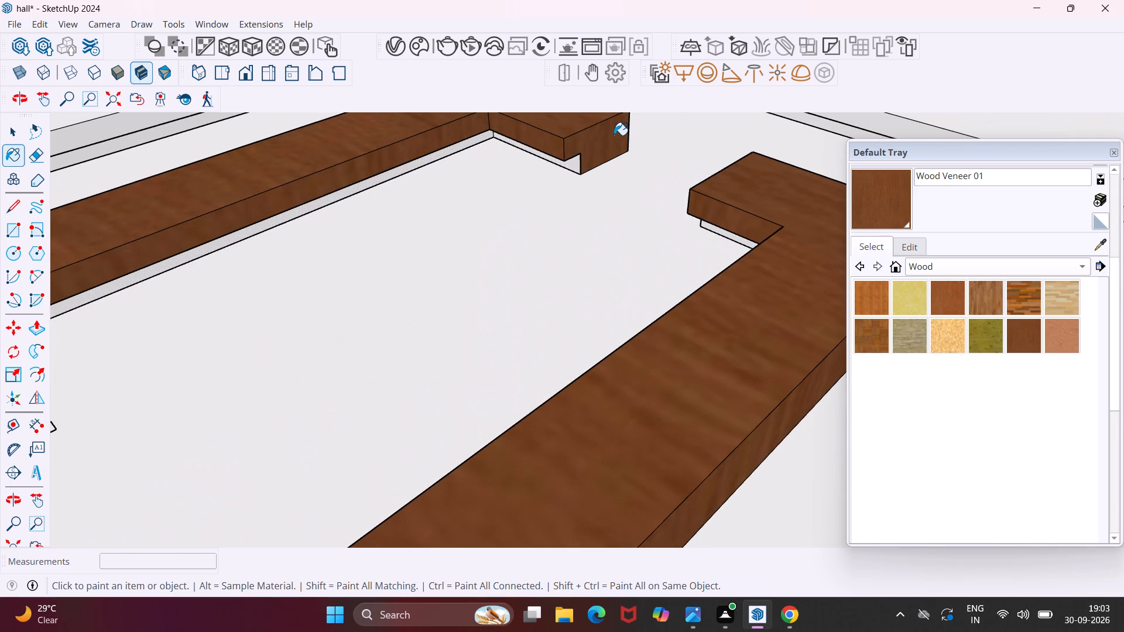
Paint the central ceiling ring's two flat ring faces, outer rim and inner rim with Wood Veneer 01.
middle_drag(614, 135, 329, 369)
scroll(335, 348, down, 6)
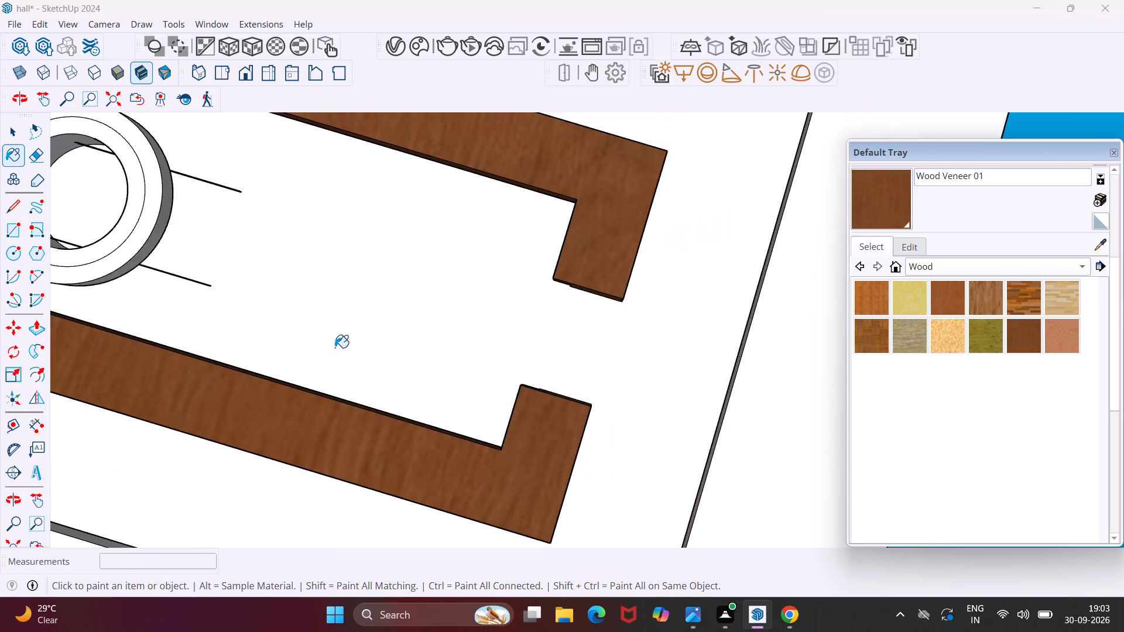
scroll(335, 348, down, 2)
middle_drag(607, 308, 482, 213)
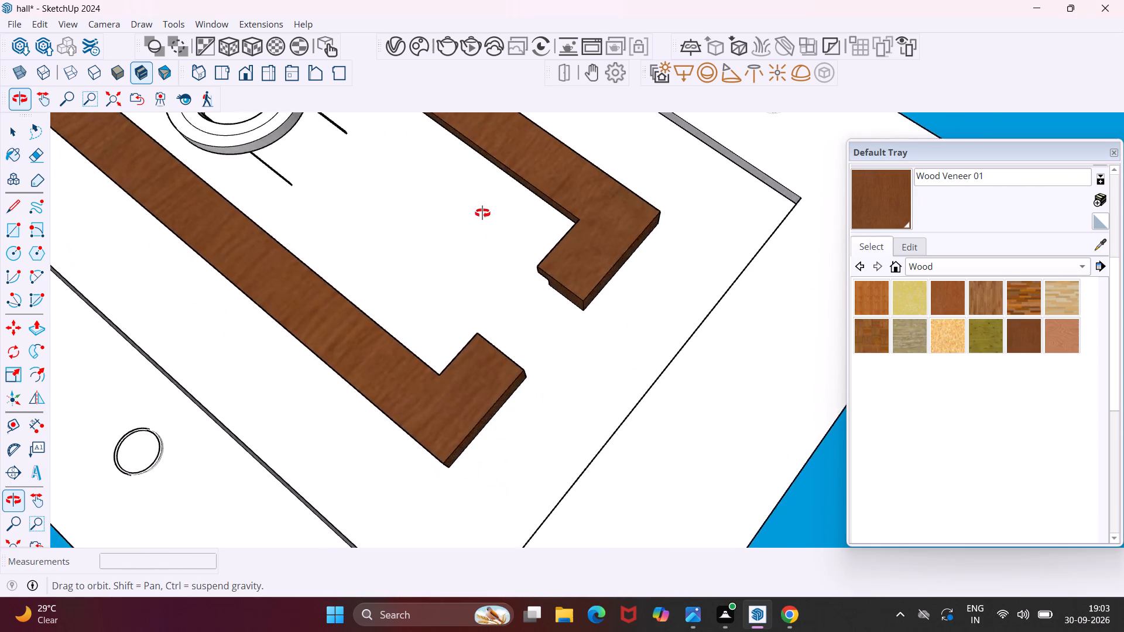
middle_drag(482, 213, 443, 159)
middle_drag(670, 207, 403, 235)
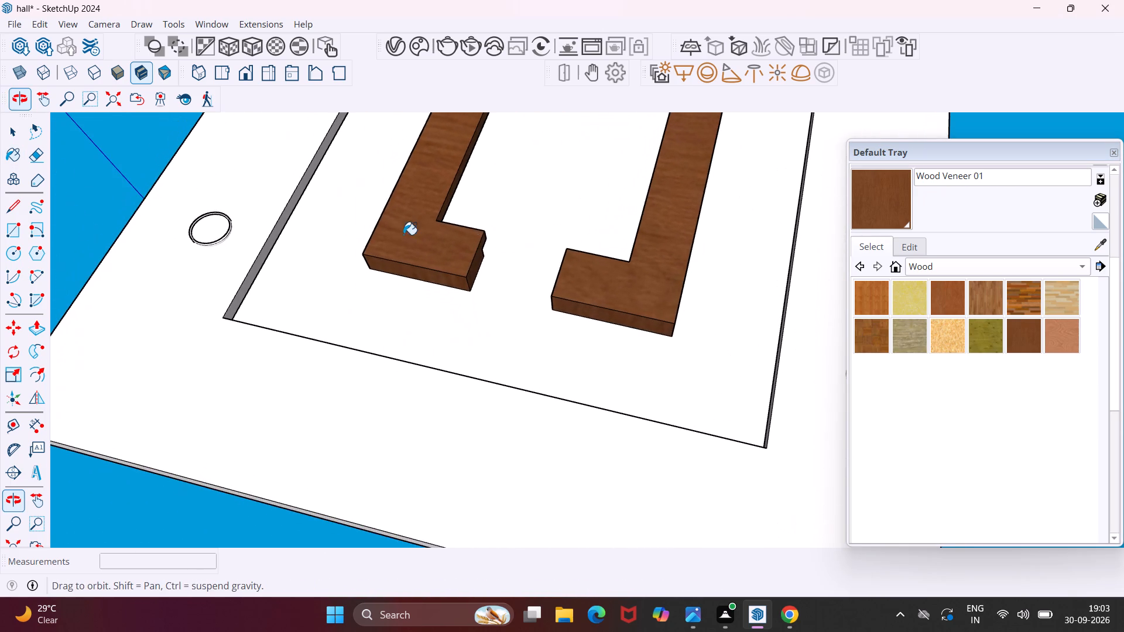
middle_drag(738, 322, 651, 226)
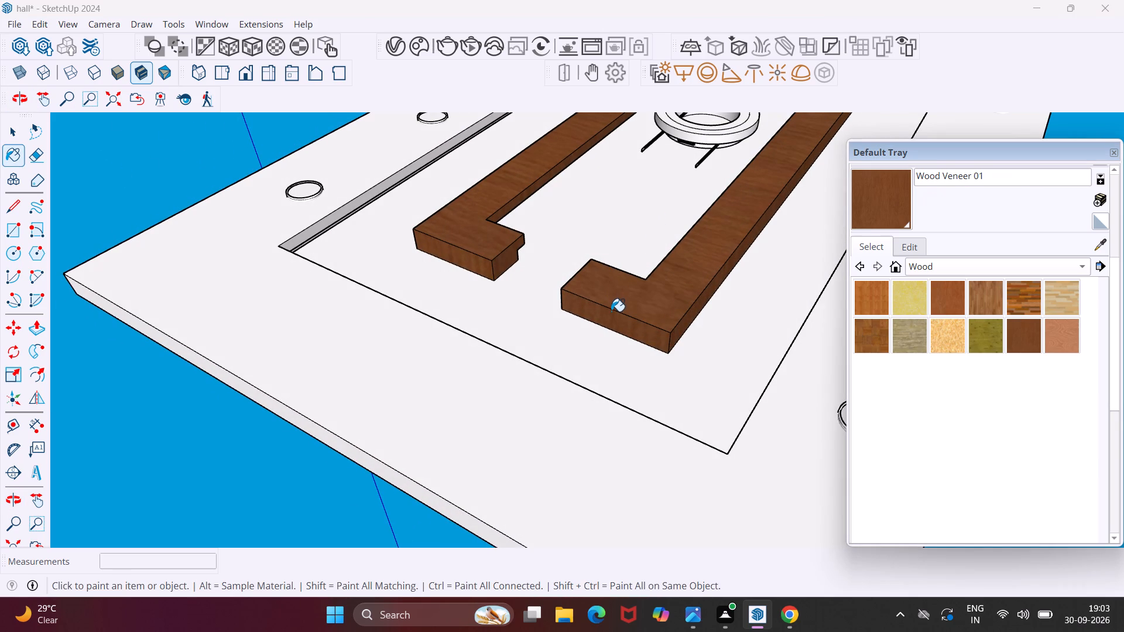
scroll(437, 348, down, 8)
scroll(608, 212, up, 19)
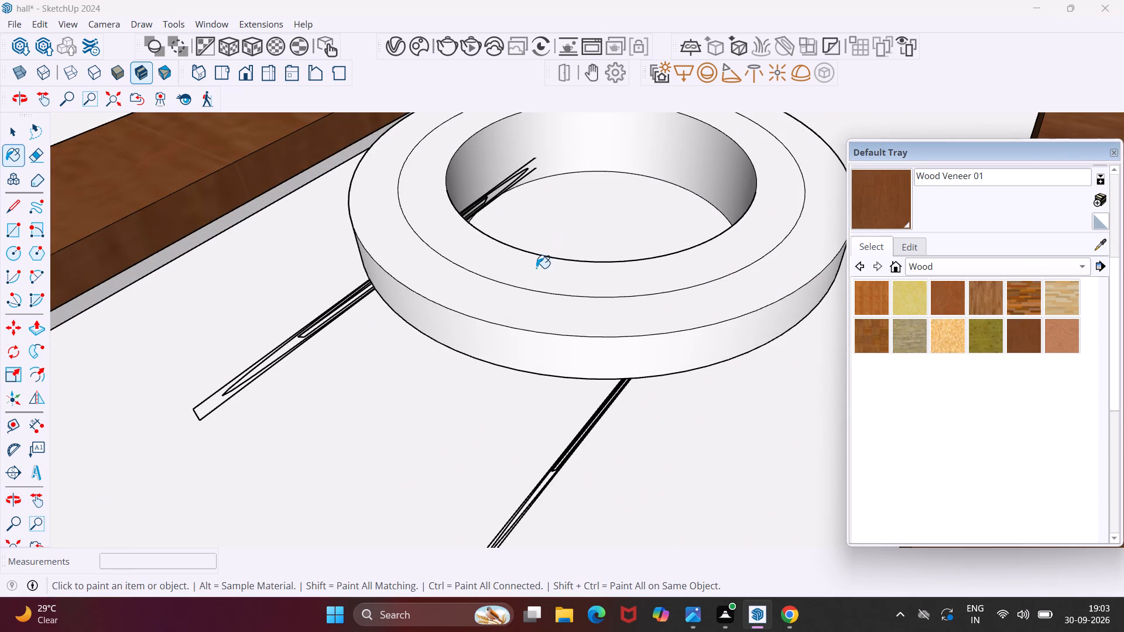
click(536, 268)
click(531, 301)
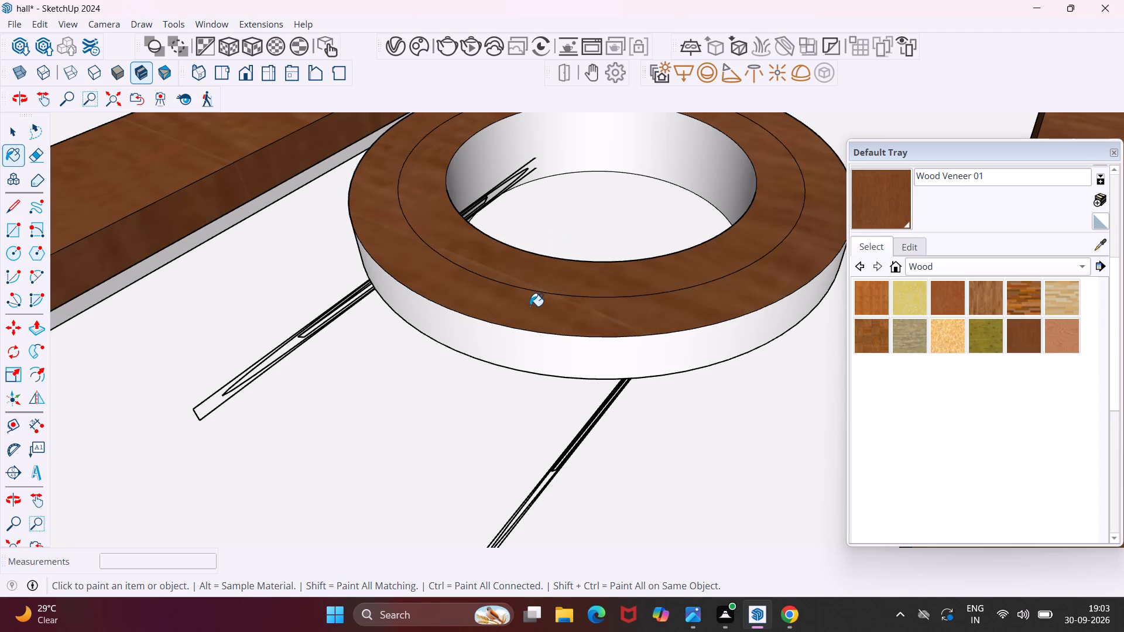
middle_drag(530, 306, 555, 219)
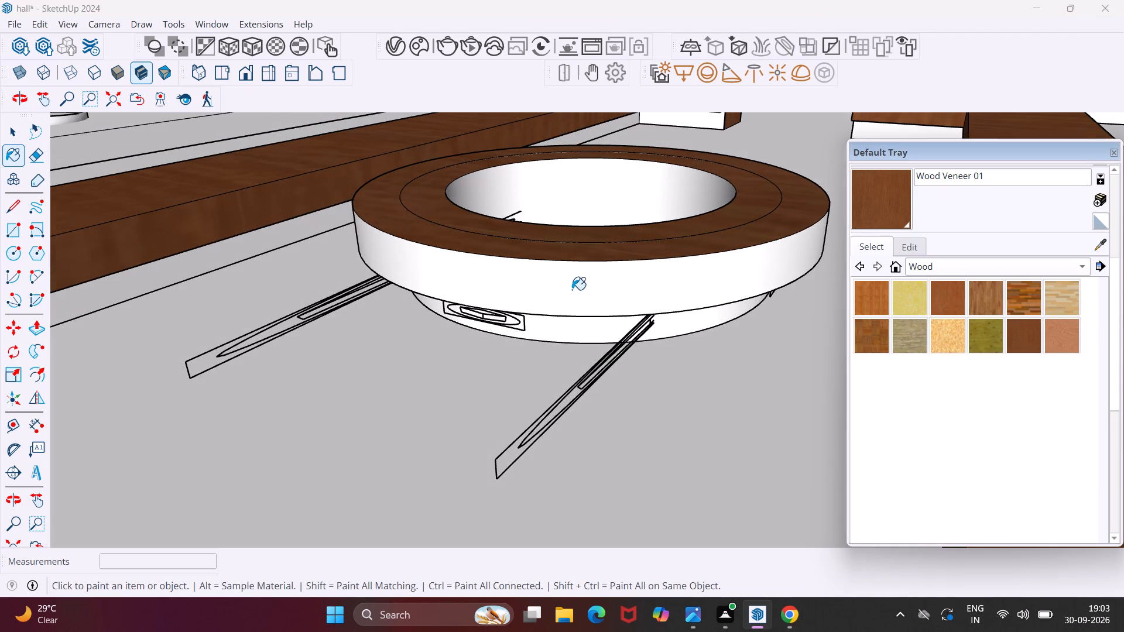
click(573, 290)
click(639, 174)
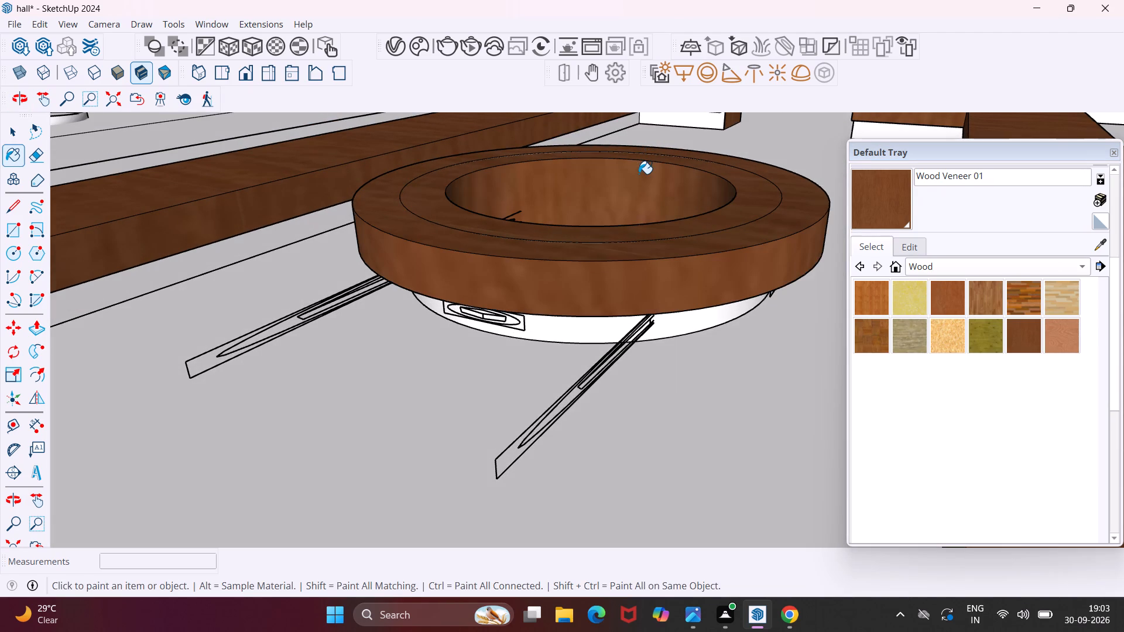
Examine the wood-painted beams and central ring across the whole false ceiling from below and edge-on.
middle_drag(638, 174, 686, 313)
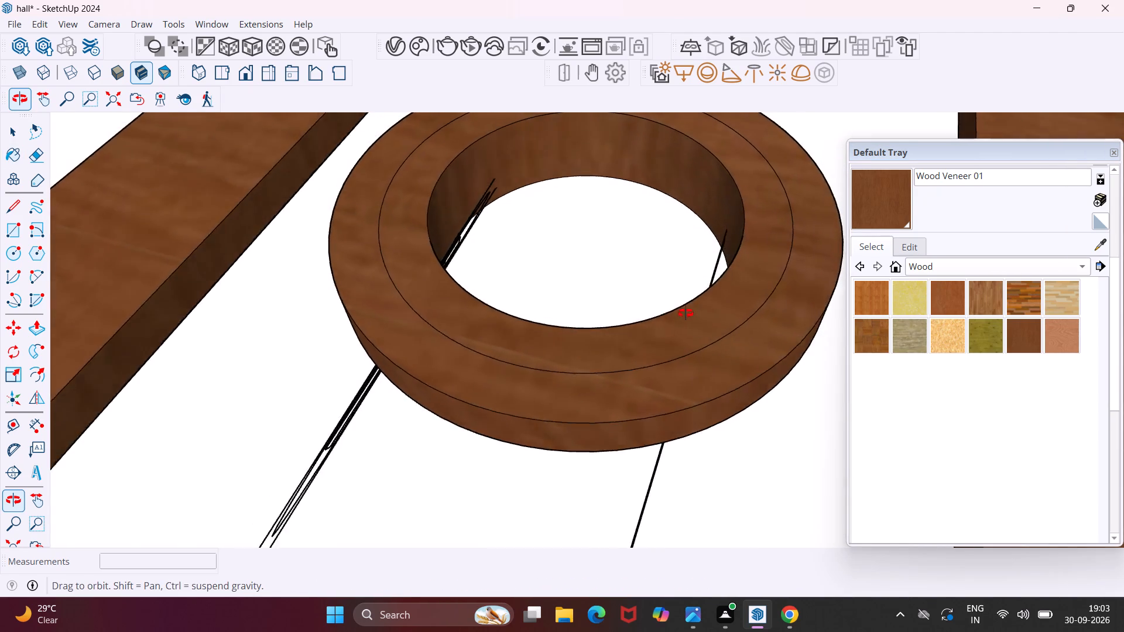
middle_drag(686, 313, 772, 356)
scroll(701, 329, down, 14)
scroll(656, 312, down, 3)
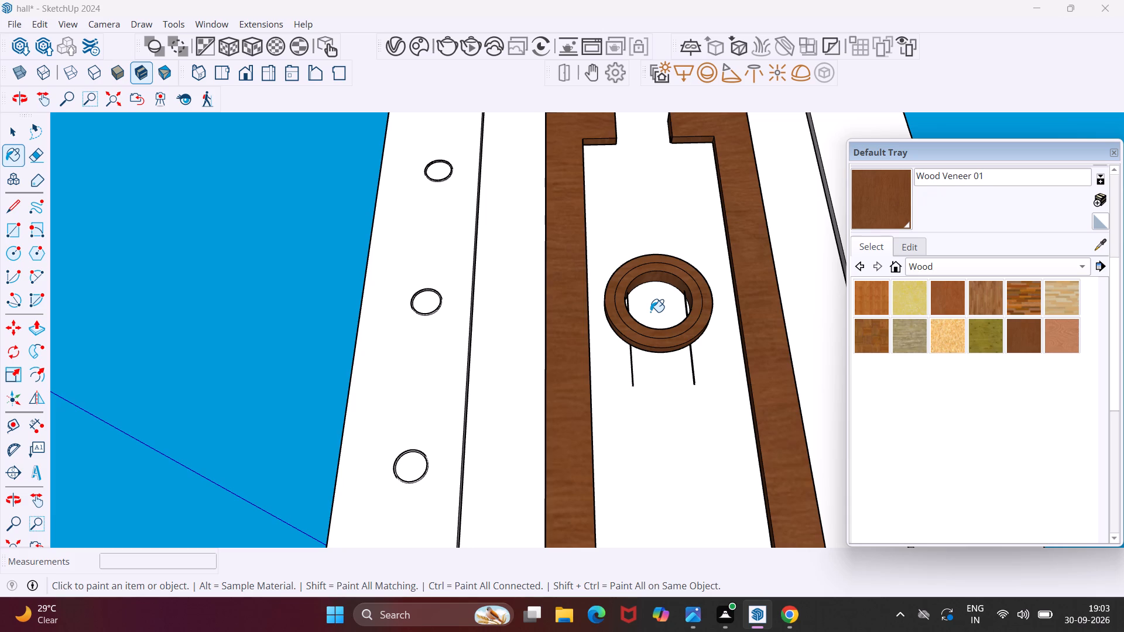
scroll(650, 312, down, 4)
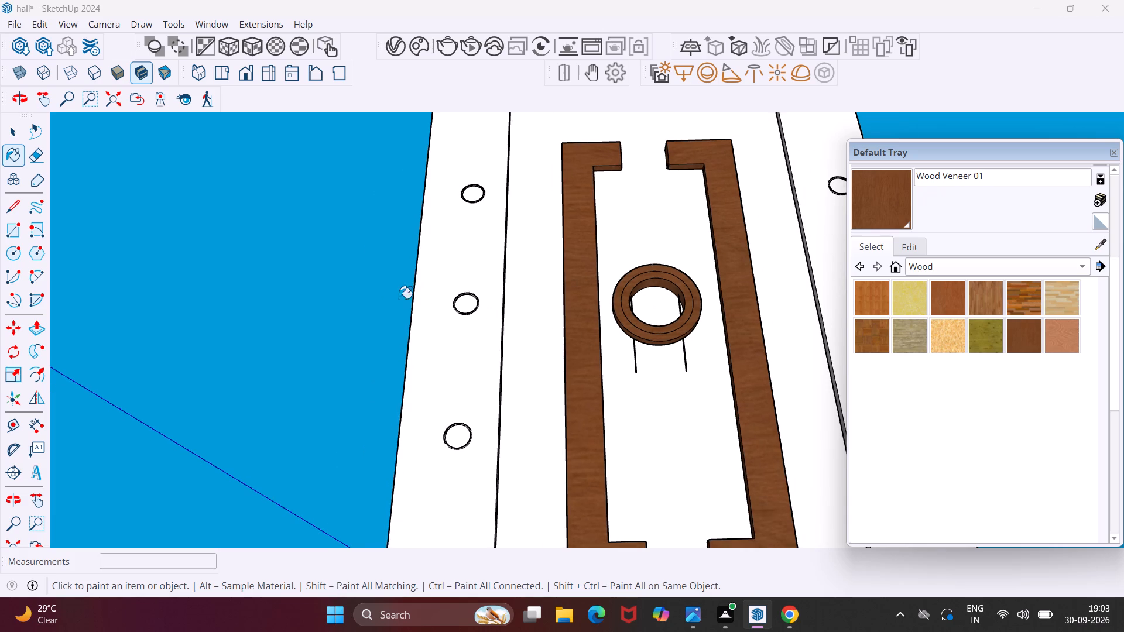
scroll(392, 297, down, 3)
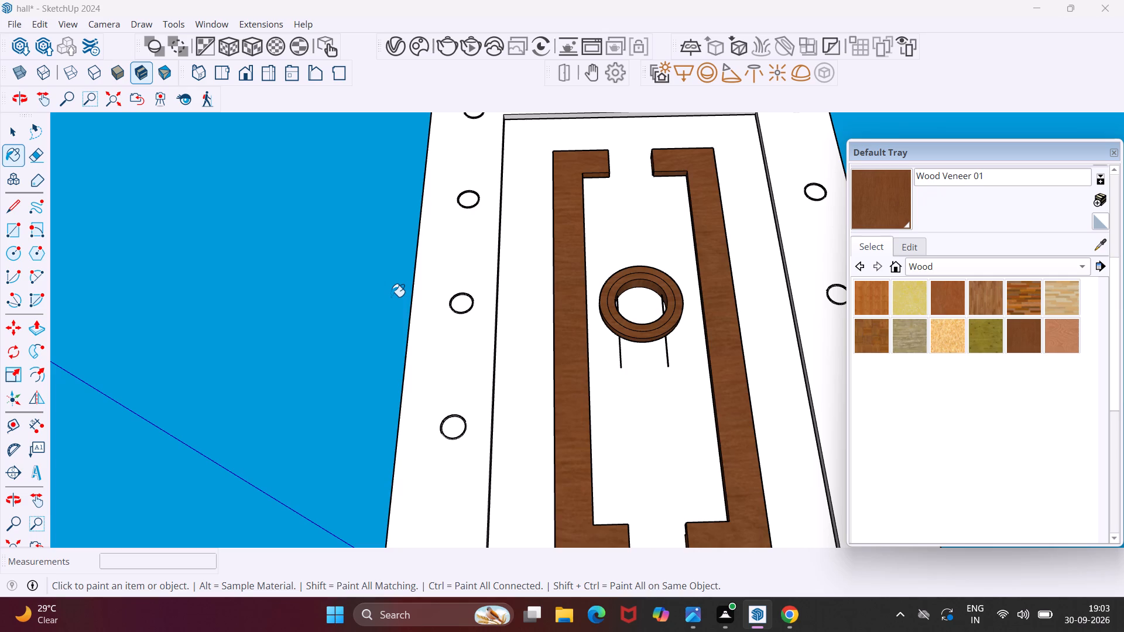
middle_drag(391, 297, 354, 518)
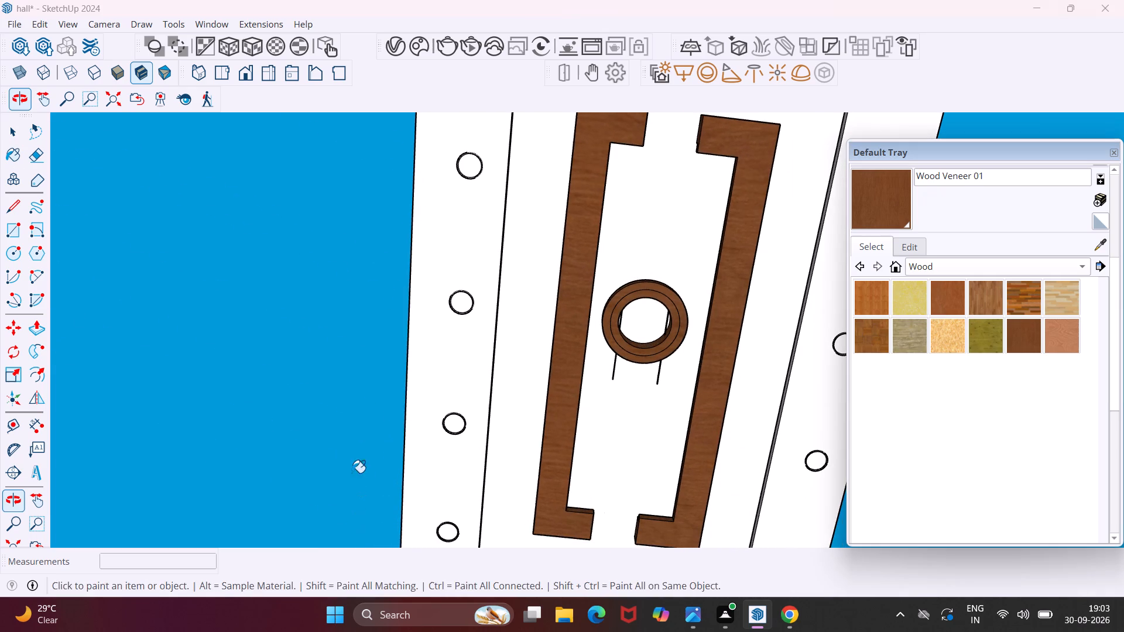
middle_drag(347, 321, 330, 518)
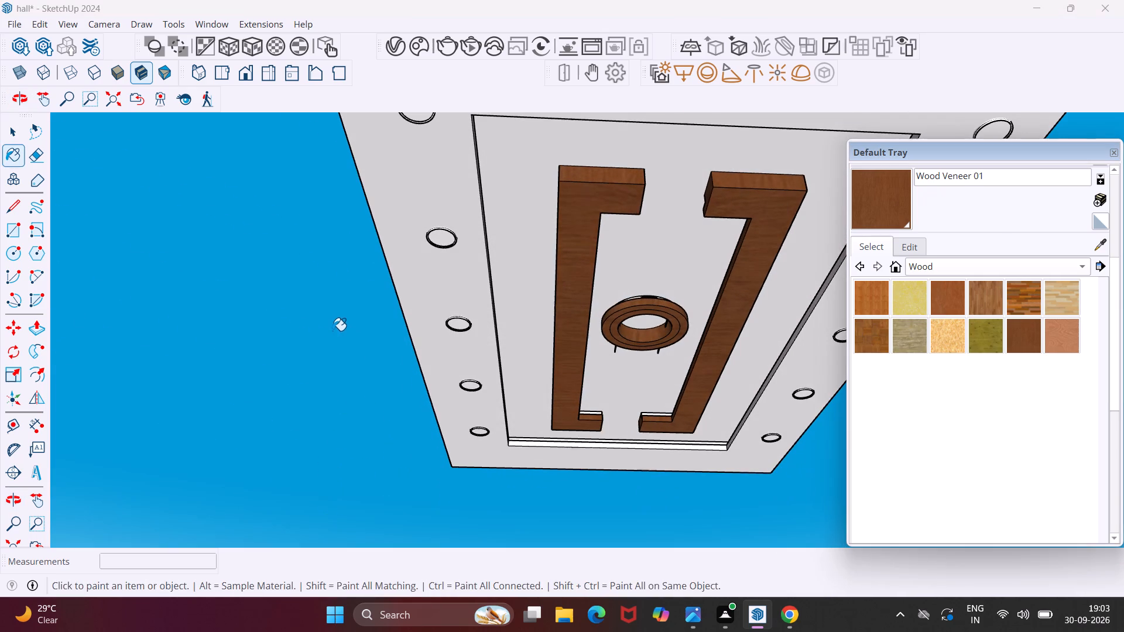
middle_drag(333, 330, 331, 399)
scroll(333, 336, down, 1)
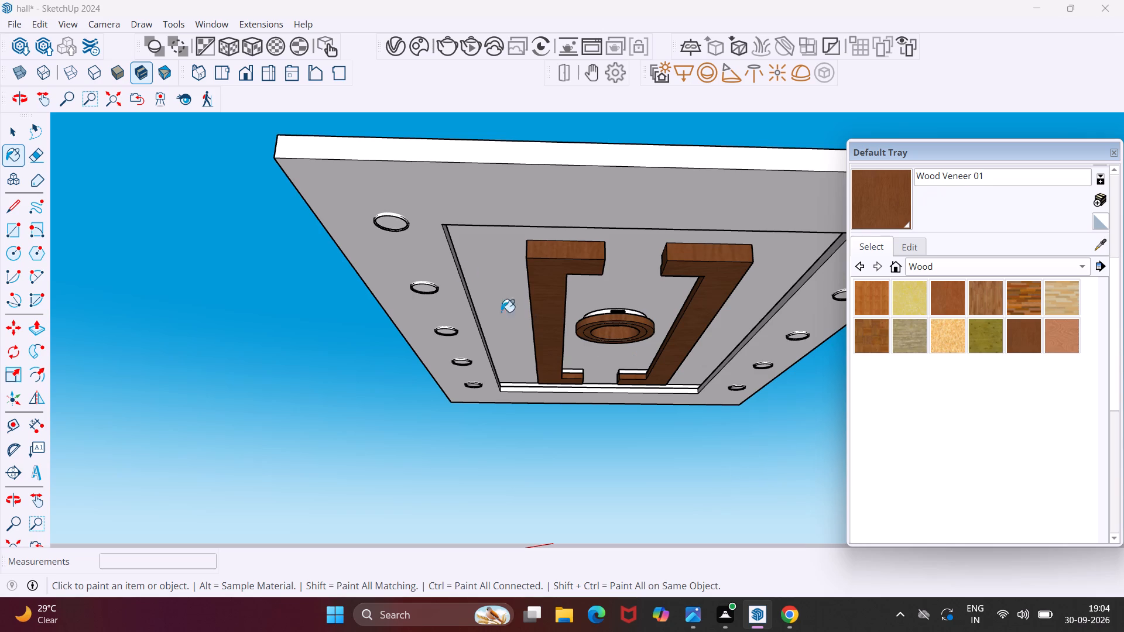
middle_drag(417, 221, 414, 297)
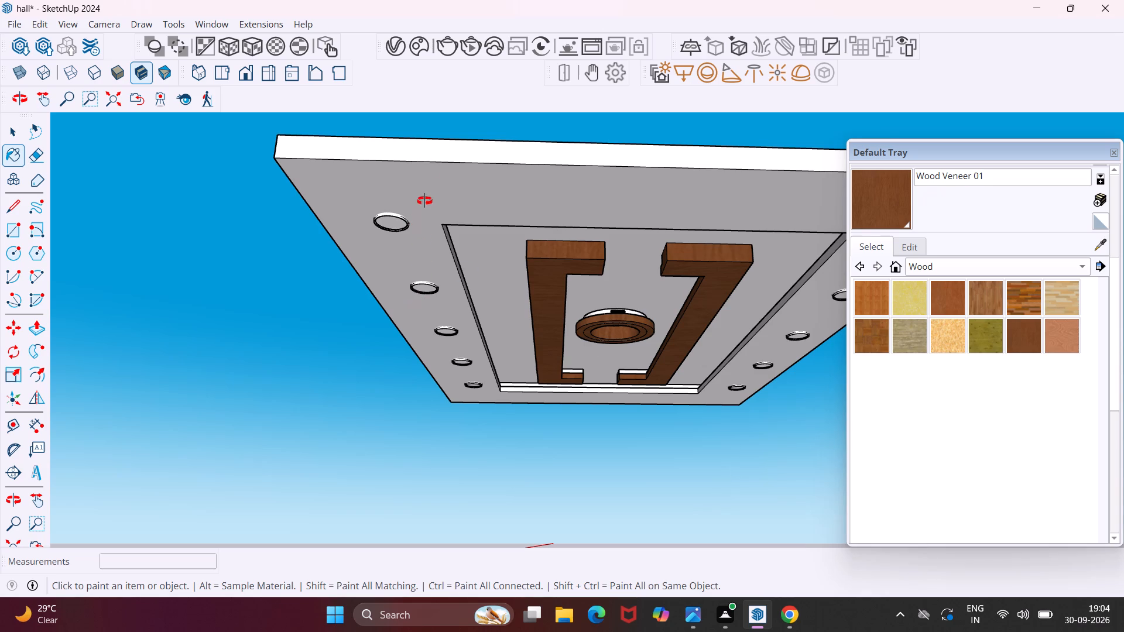
middle_drag(427, 152, 427, 208)
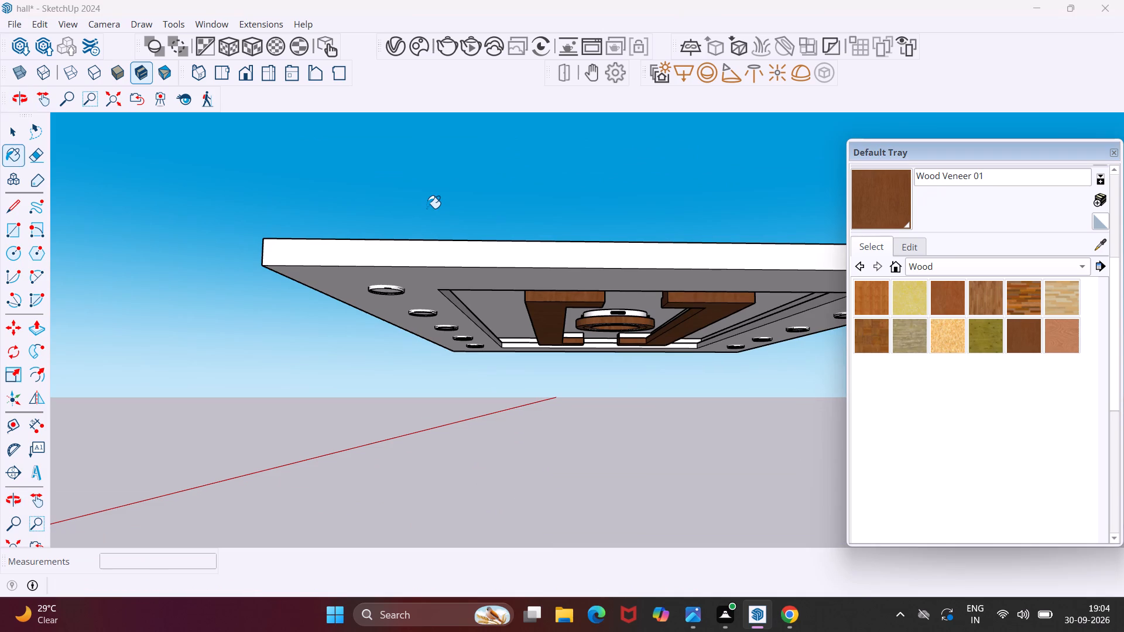
Create a new Generic material in the V-Ray Asset Editor and set its preview scene to Wall.
click(402, 46)
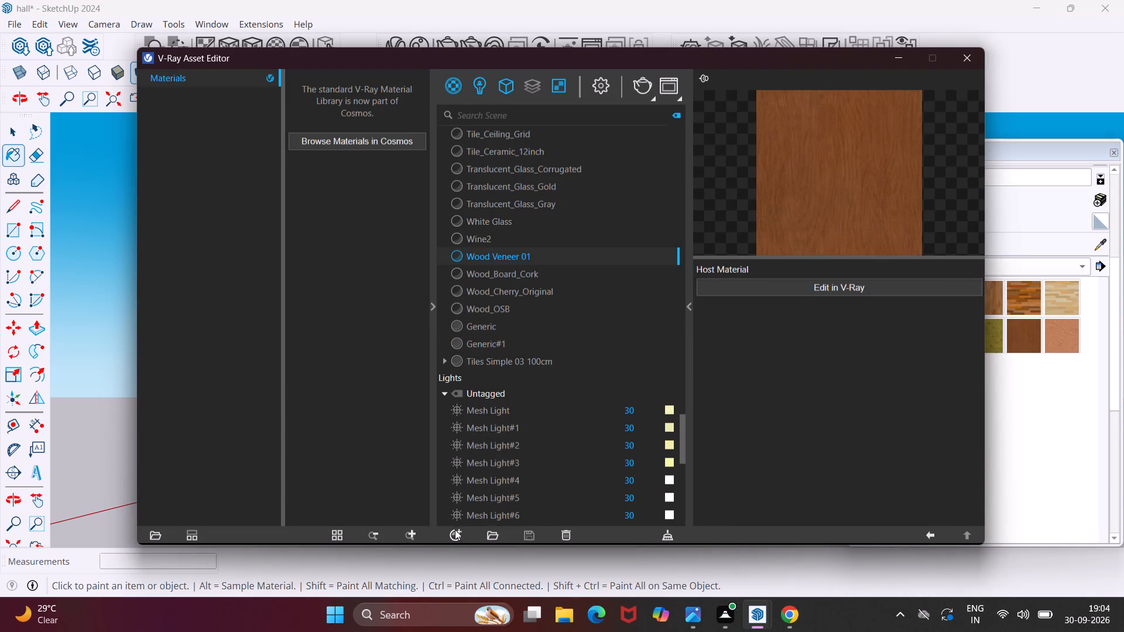
click(459, 530)
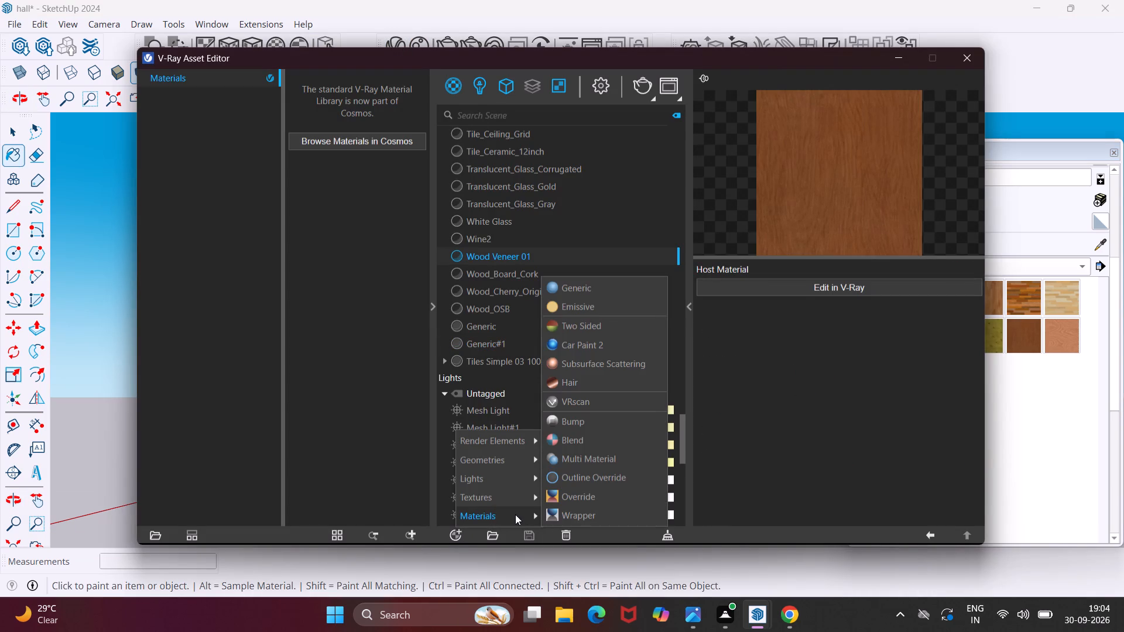
click(612, 286)
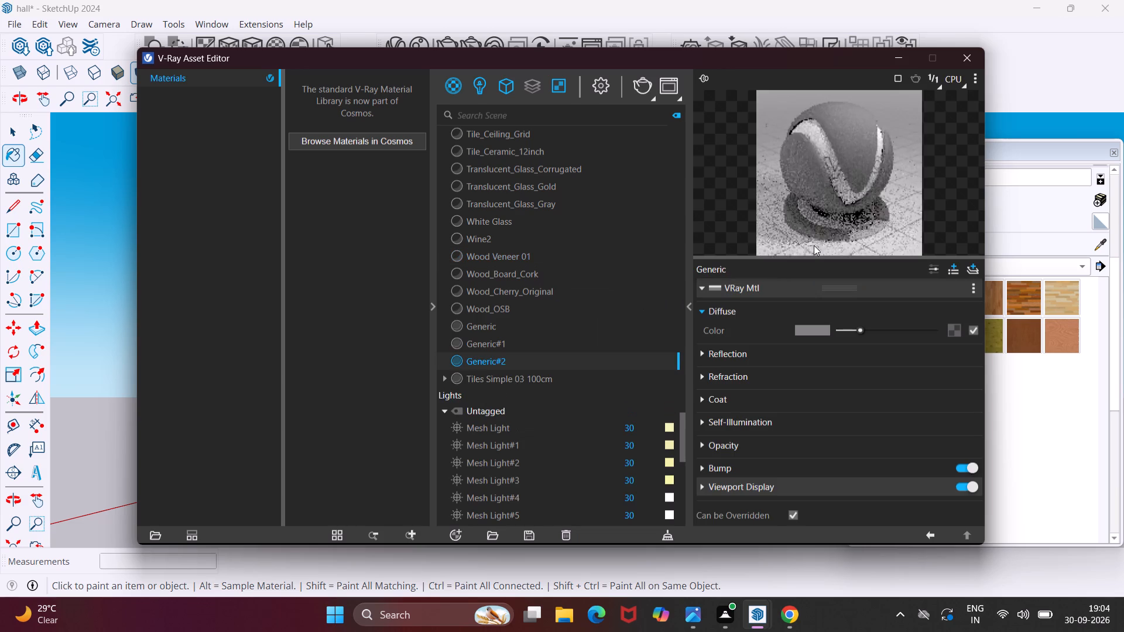
click(972, 76)
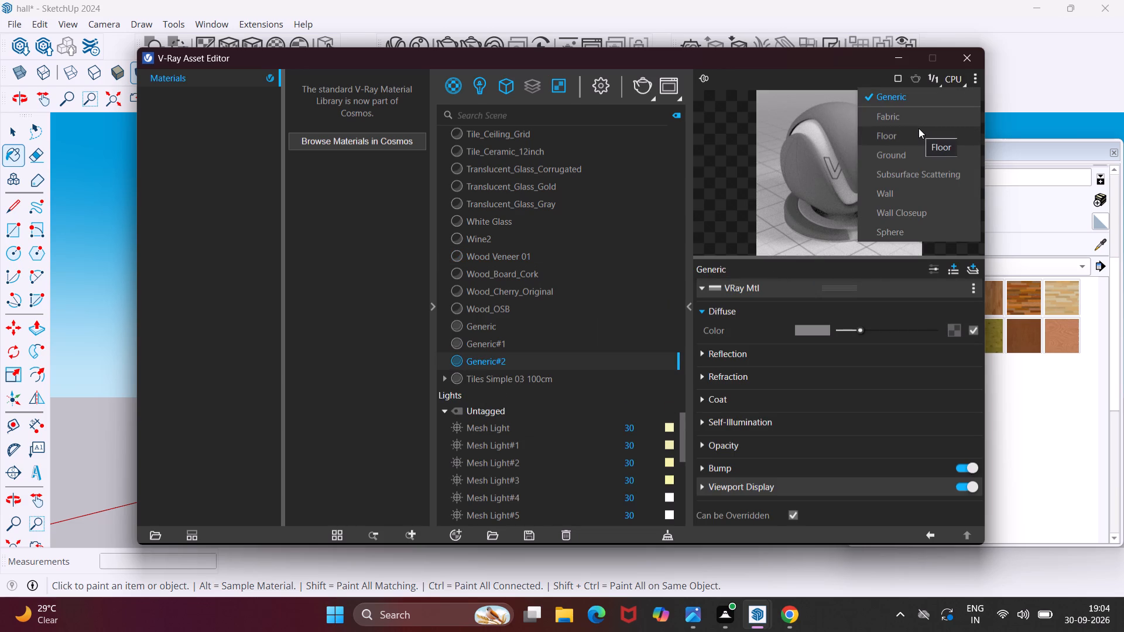
click(926, 193)
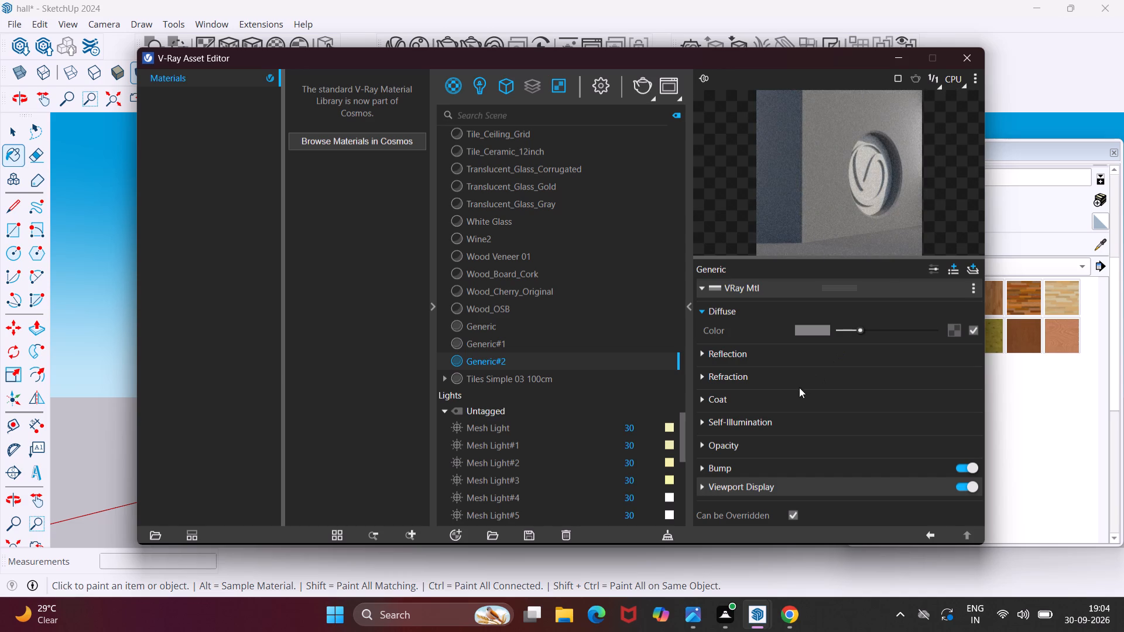
Set the new material's diffuse colour to a warm mid-grey, about R 0.532, G 0.511, B 0.511.
click(806, 328)
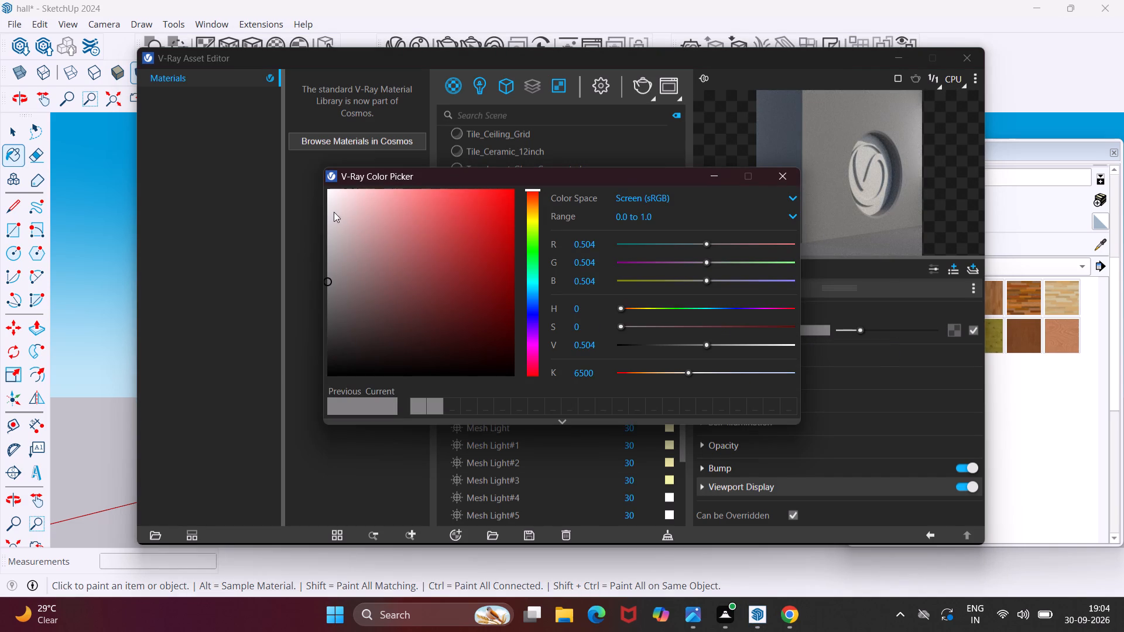
click(334, 211)
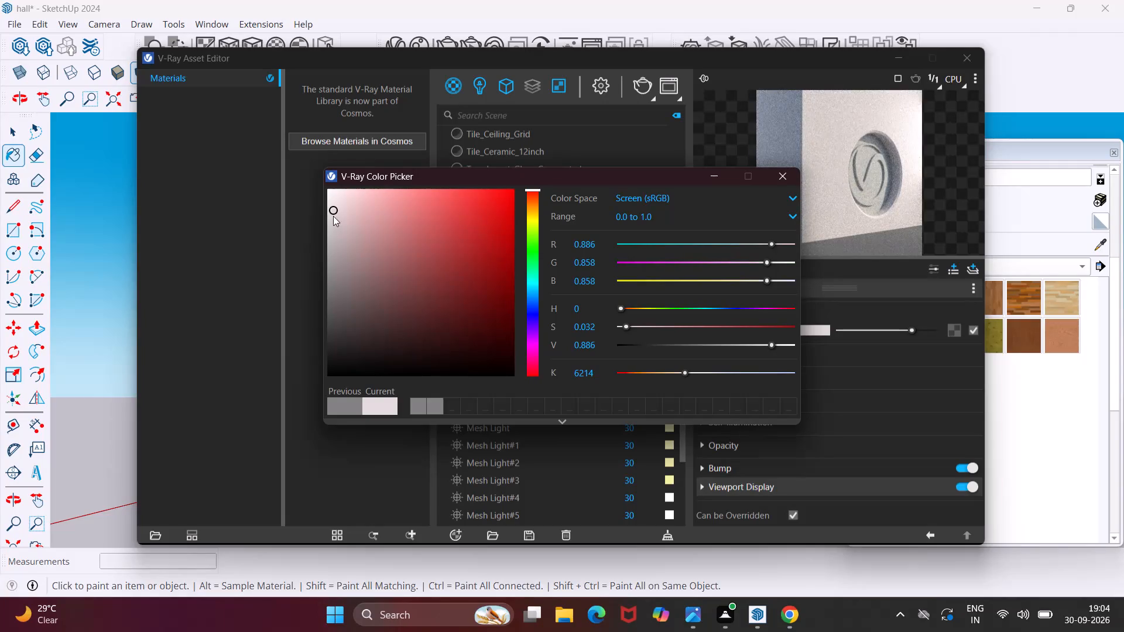
click(333, 226)
click(333, 246)
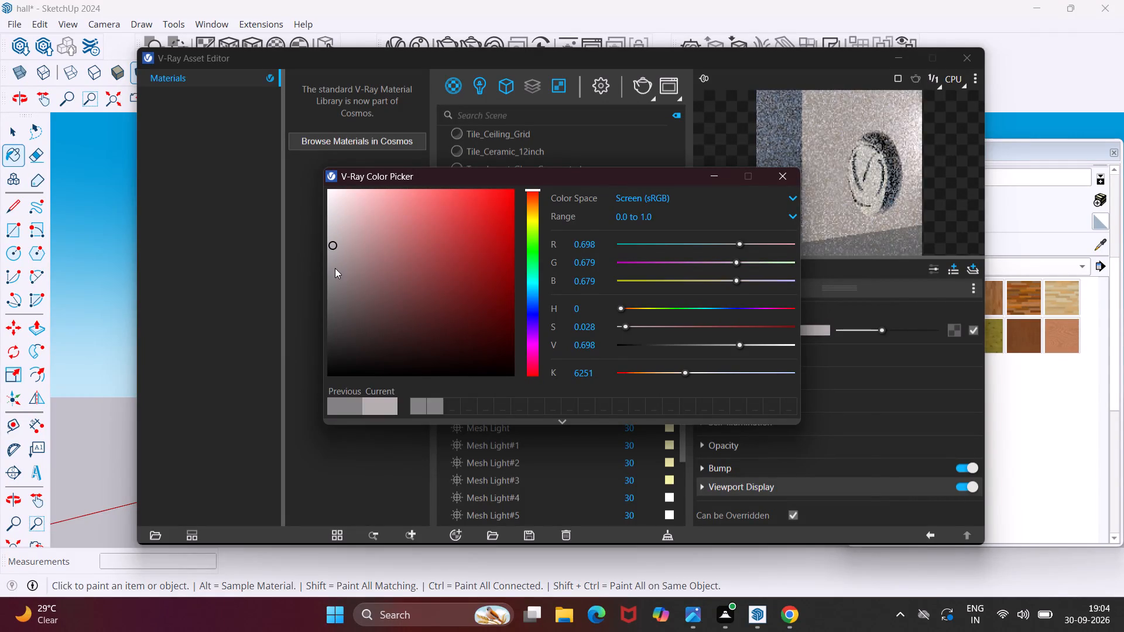
click(335, 270)
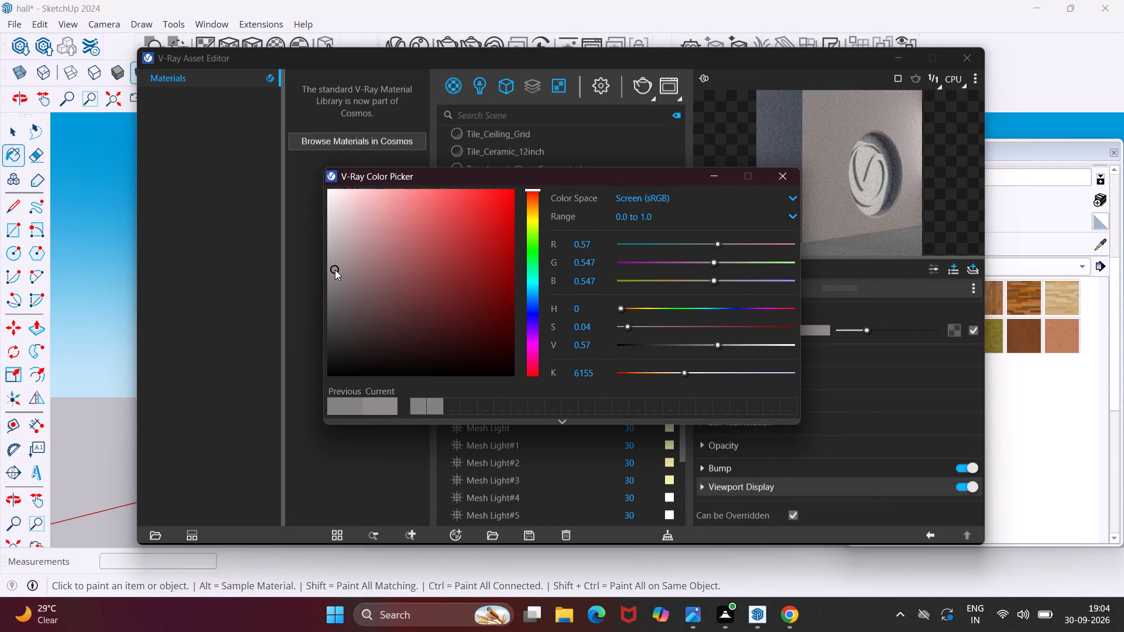
click(335, 280)
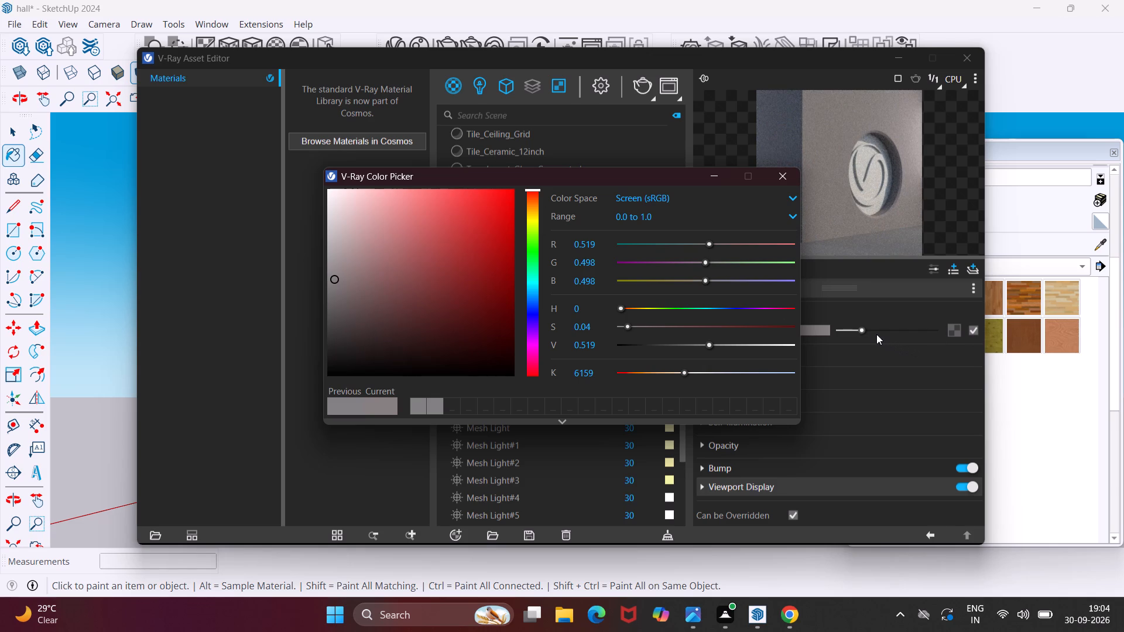
click(862, 331)
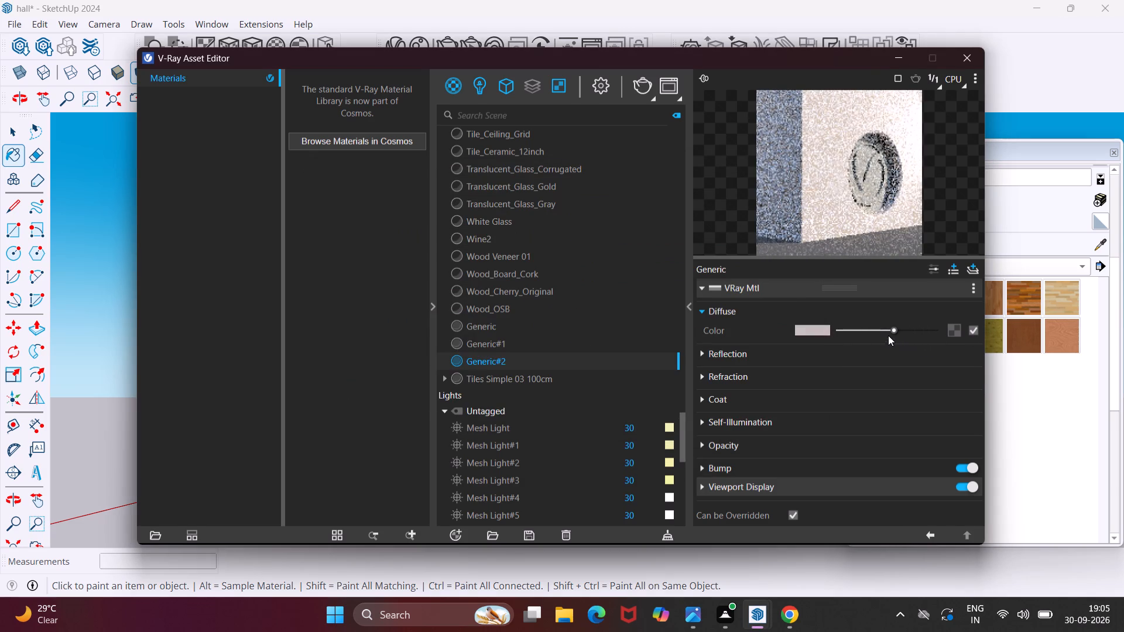
click(822, 328)
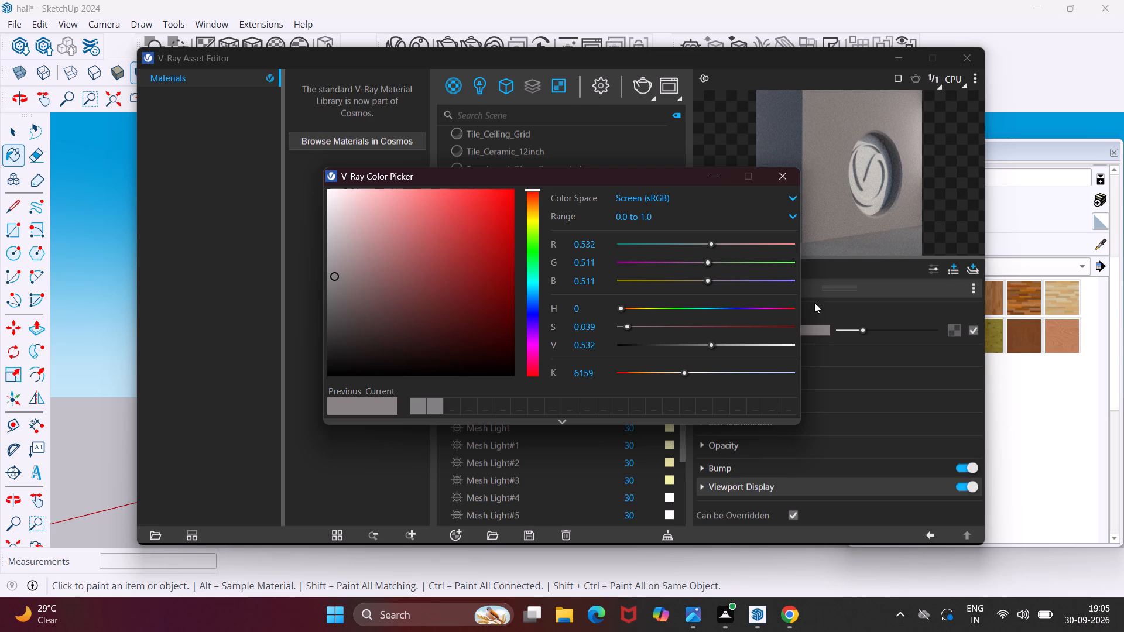
click(790, 177)
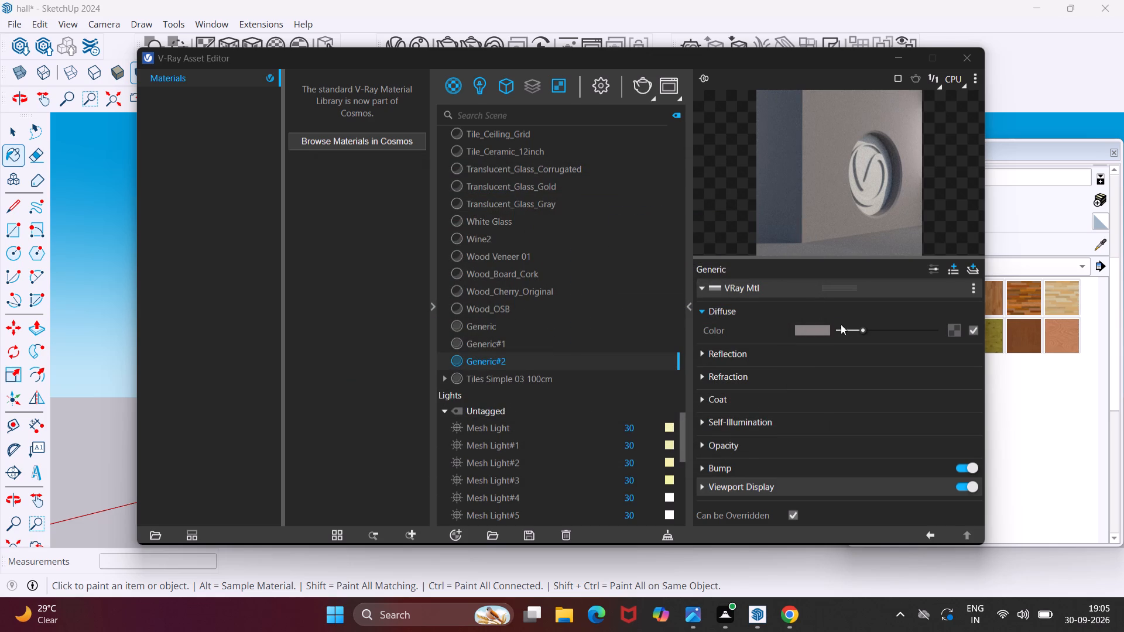
Raise the material's reflection colour to a mid-grey and set its reflection glossiness to 0.95.
click(698, 355)
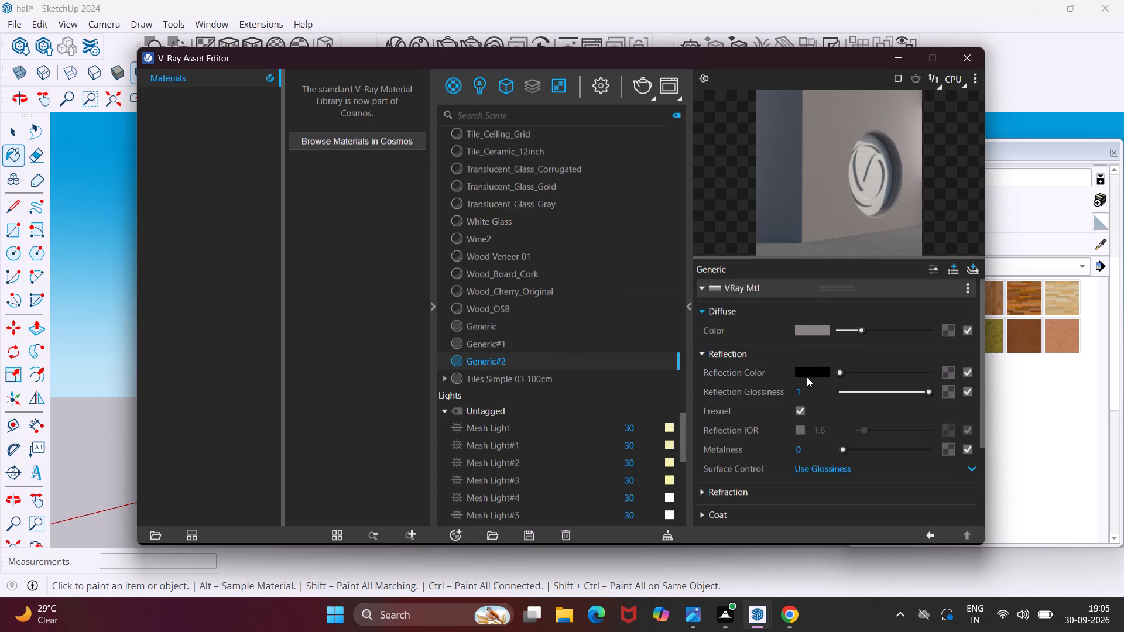
drag(837, 376, 845, 376)
drag(845, 376, 862, 378)
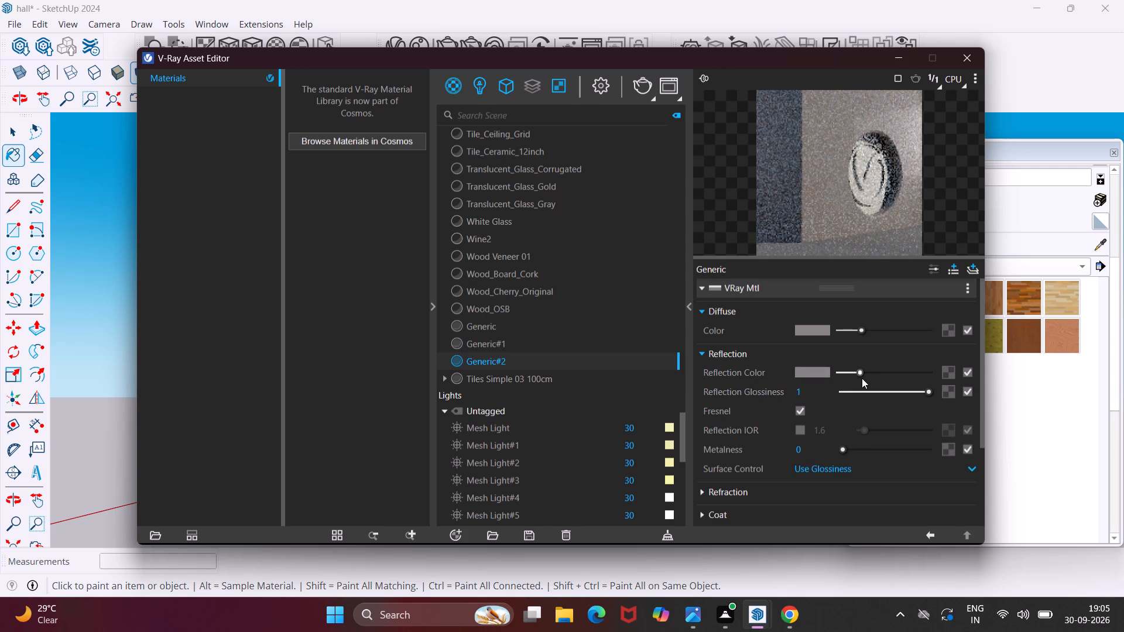
drag(862, 378, 863, 378)
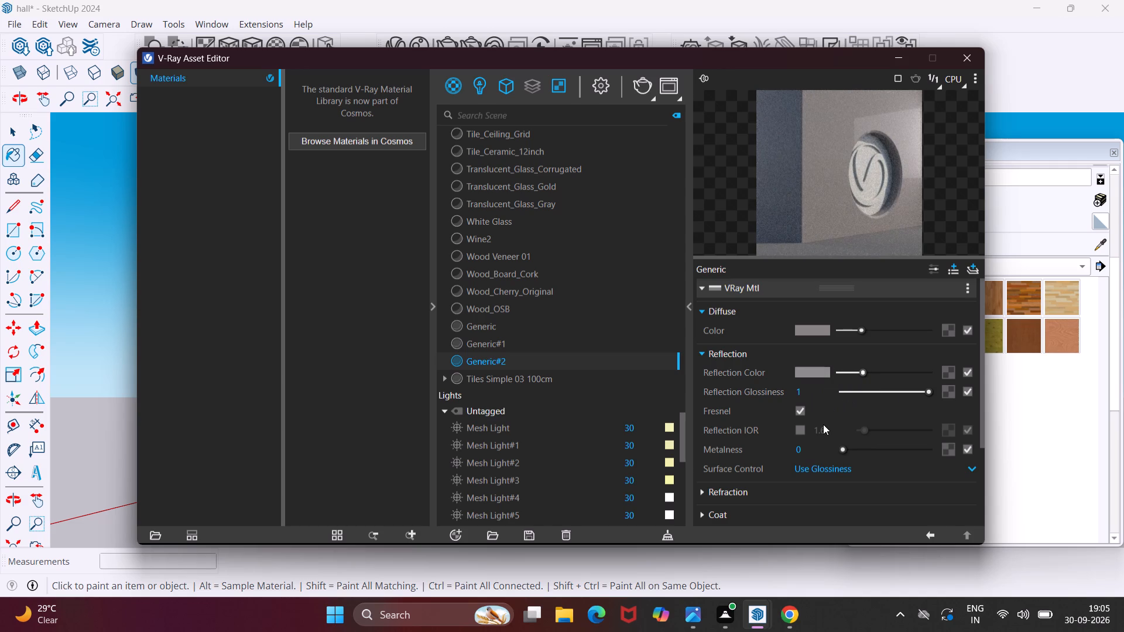
click(806, 393)
key(BackSpace)
text(.95)
key(Return)
Enable the material's reflection IOR and set it to 2, then close the V-Ray Asset Editor.
click(797, 428)
click(832, 434)
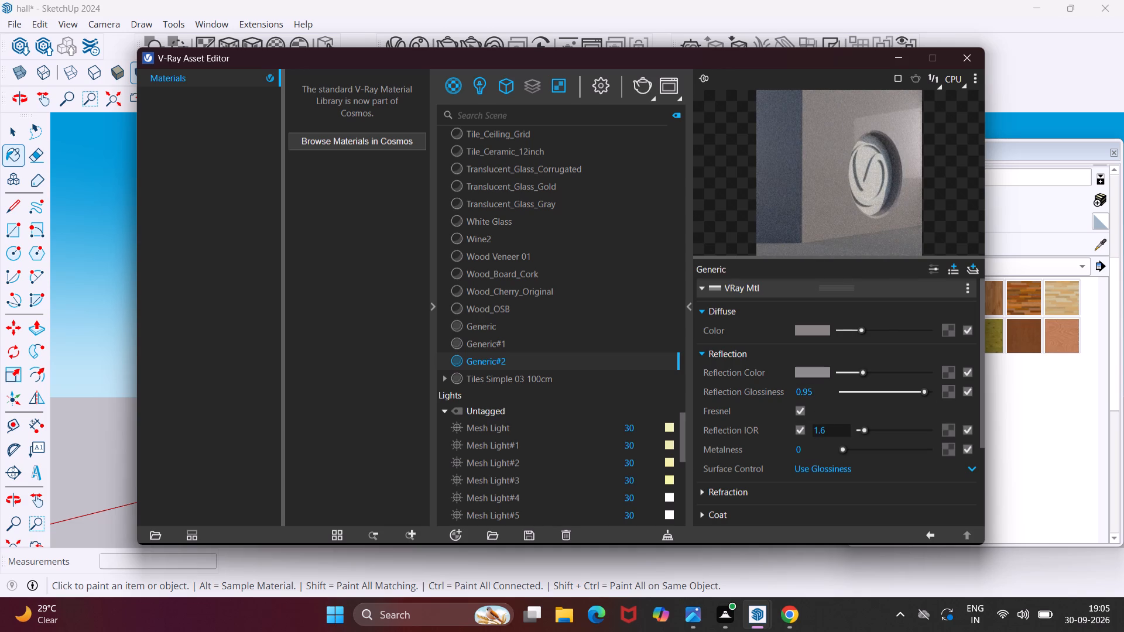
key(BackSpace)
key(BackSpace)
key(BackSpace)
key(4)
key(BackSpace)
key(2)
key(Return)
double_click(609, 365)
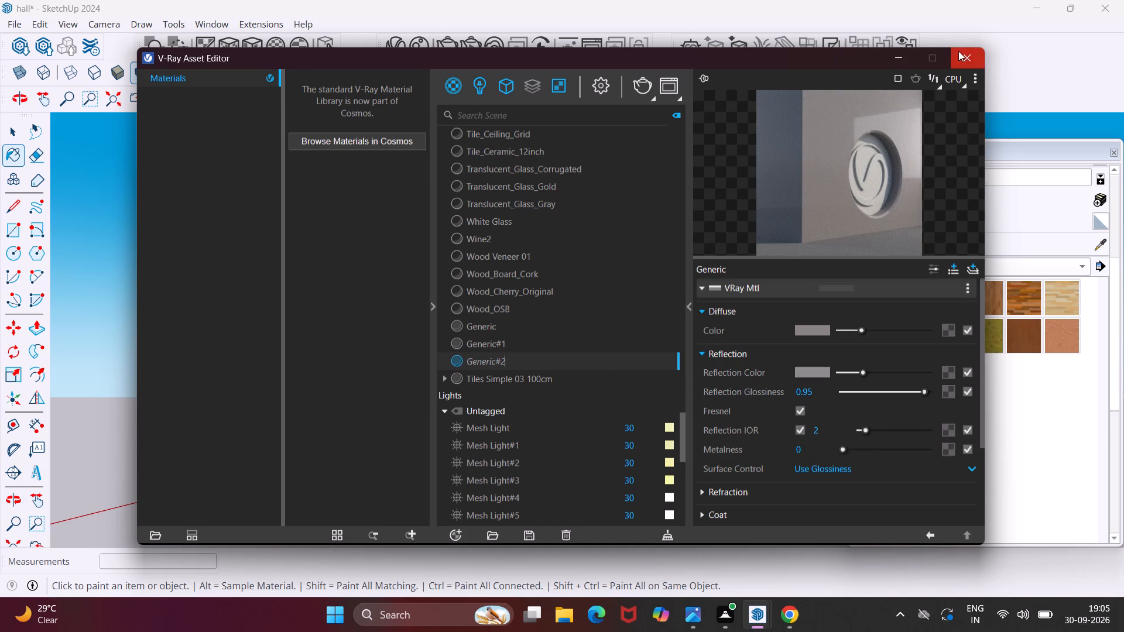
click(971, 54)
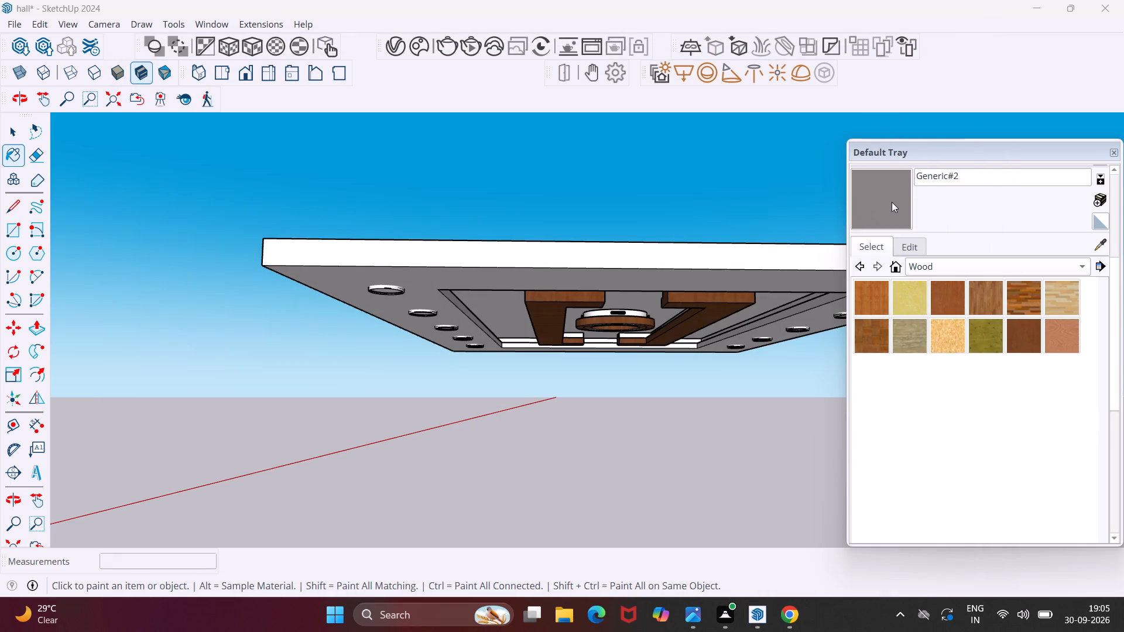
Paint the interior face of the living room wall holding the colourful artwork with the grey Generic#2 material.
click(889, 202)
scroll(704, 293, down, 4)
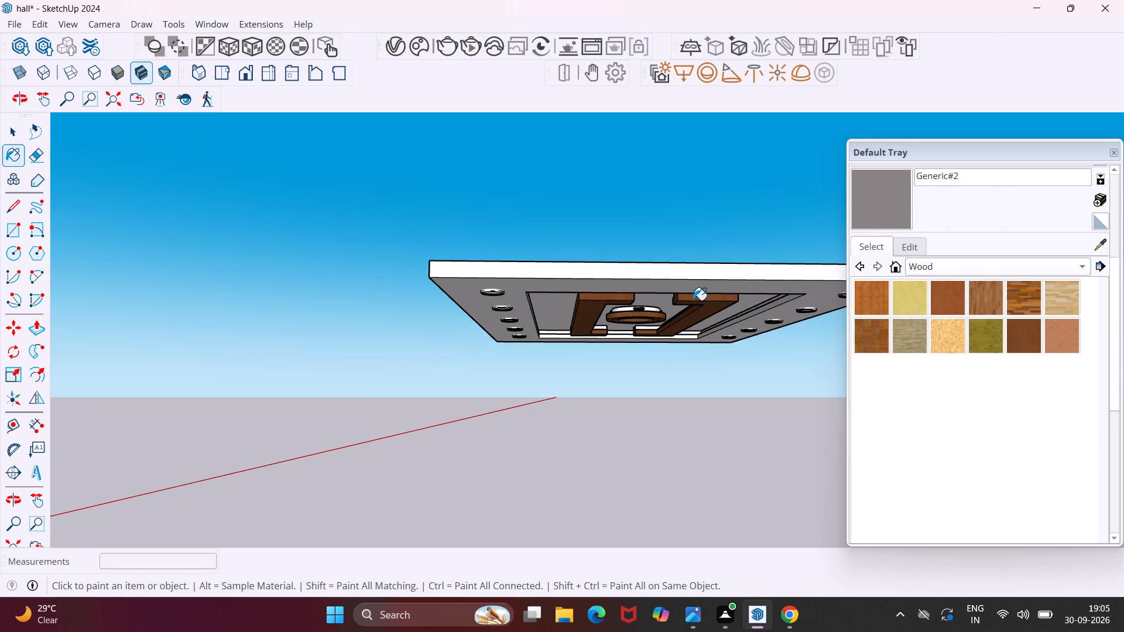
scroll(685, 305, down, 5)
scroll(639, 350, down, 10)
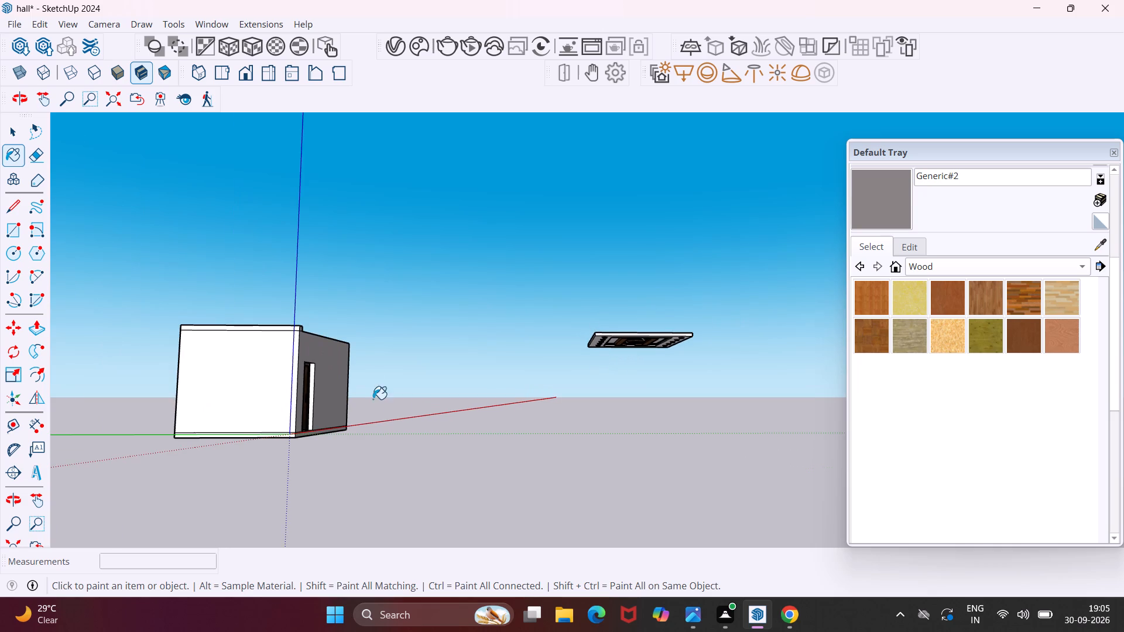
middle_drag(303, 333, 728, 471)
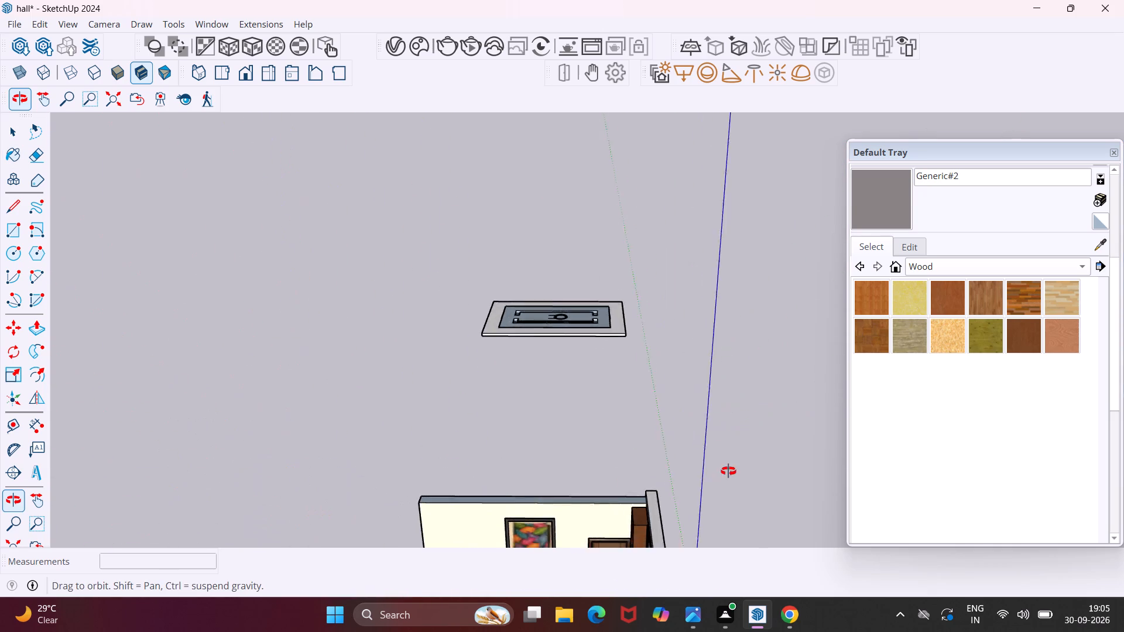
middle_drag(728, 471, 753, 451)
scroll(635, 477, down, 3)
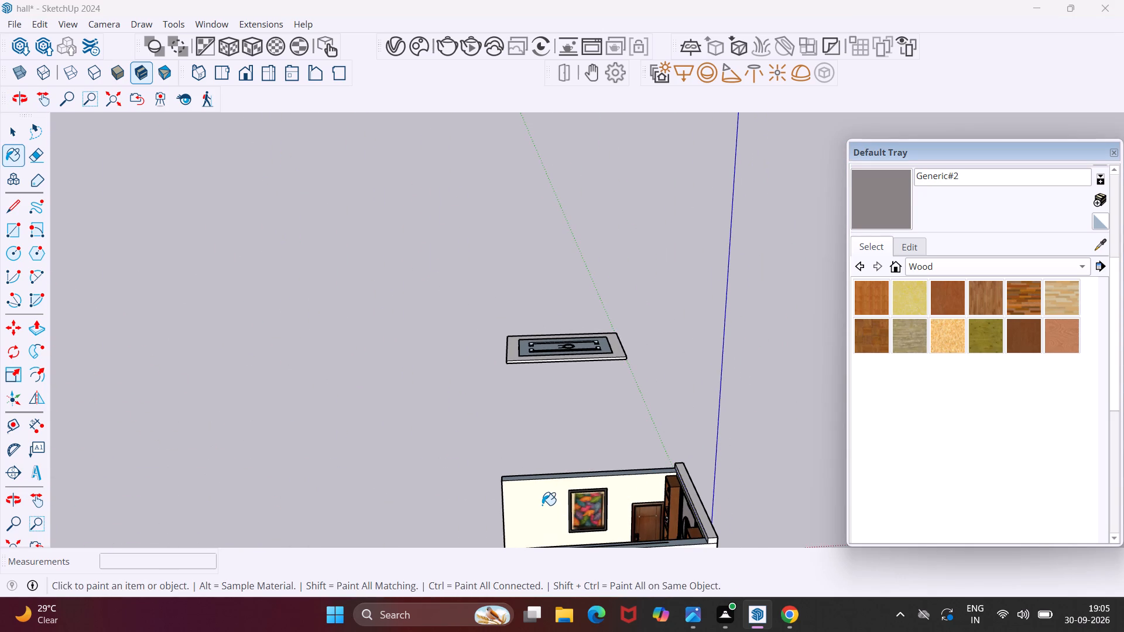
scroll(542, 504, up, 10)
click(527, 481)
Paint the wall behind the TV unit and wooden display shelves with the grey Generic#2 material.
scroll(527, 480, down, 2)
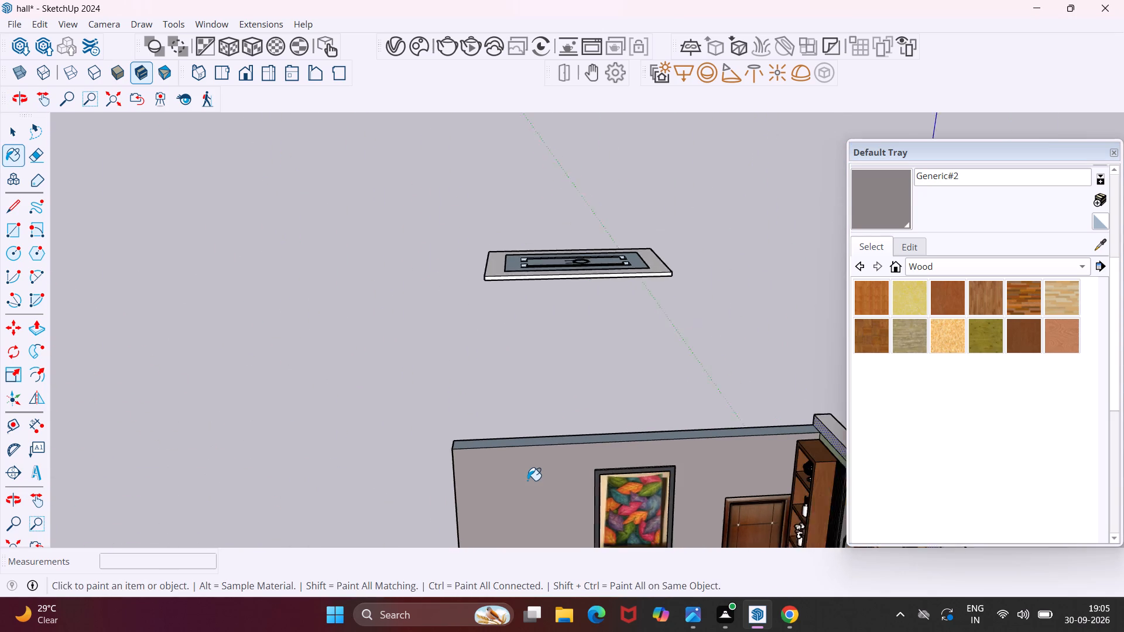
scroll(527, 480, down, 2)
middle_drag(527, 479, 782, 418)
scroll(787, 377, up, 16)
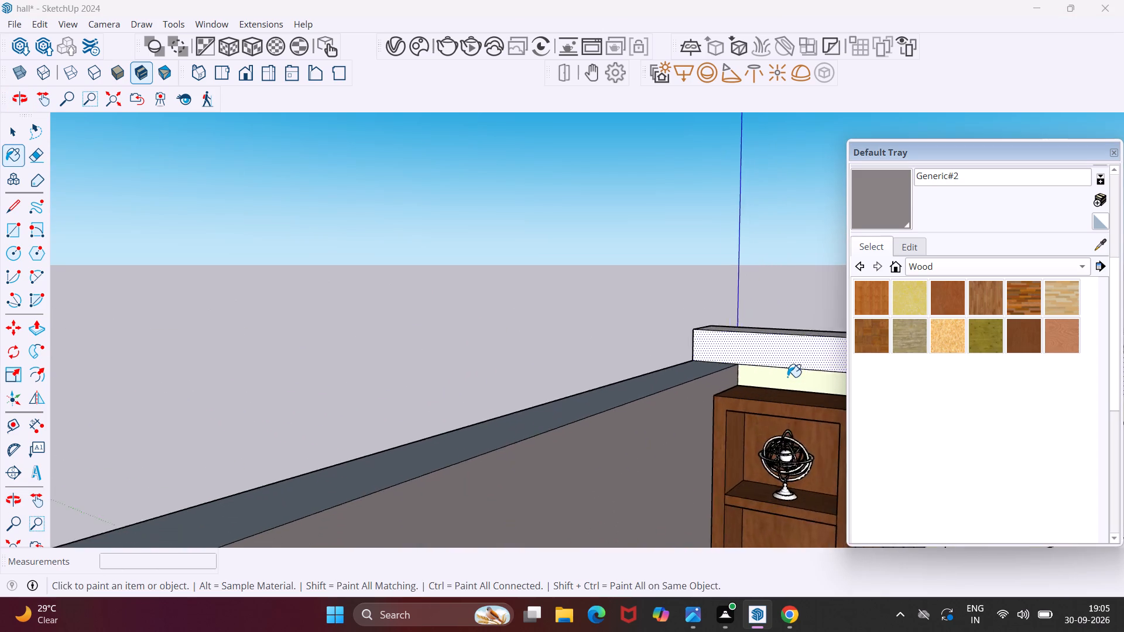
scroll(787, 377, up, 7)
click(773, 368)
Paint the interior face of the curtained window wall with the grey Generic#2 material.
scroll(748, 370, down, 2)
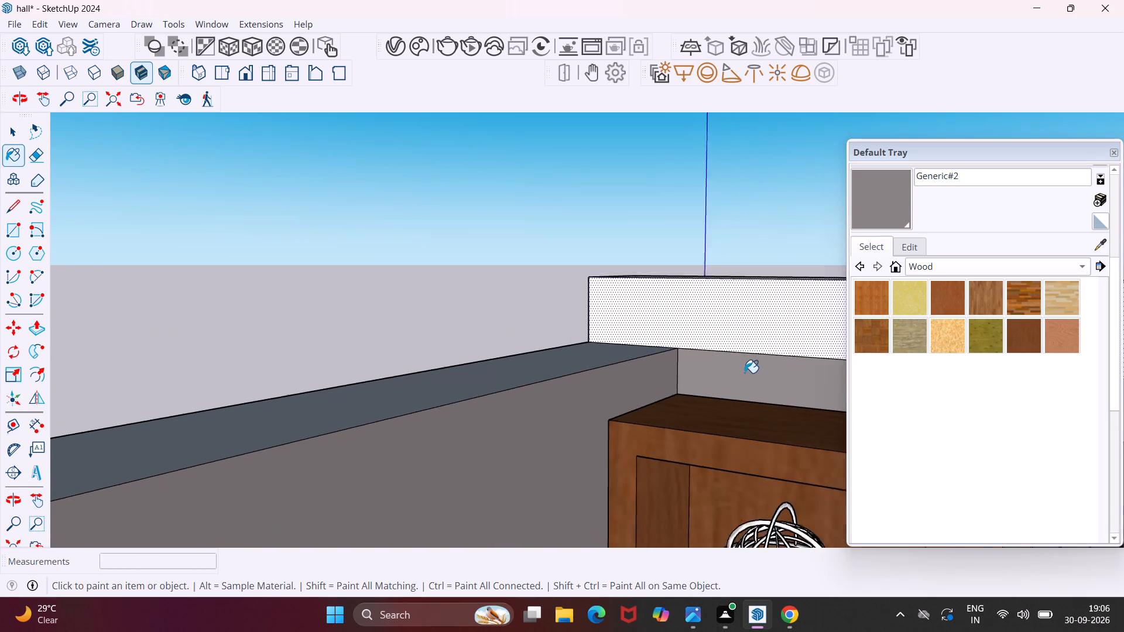
scroll(745, 373, down, 4)
scroll(678, 375, down, 20)
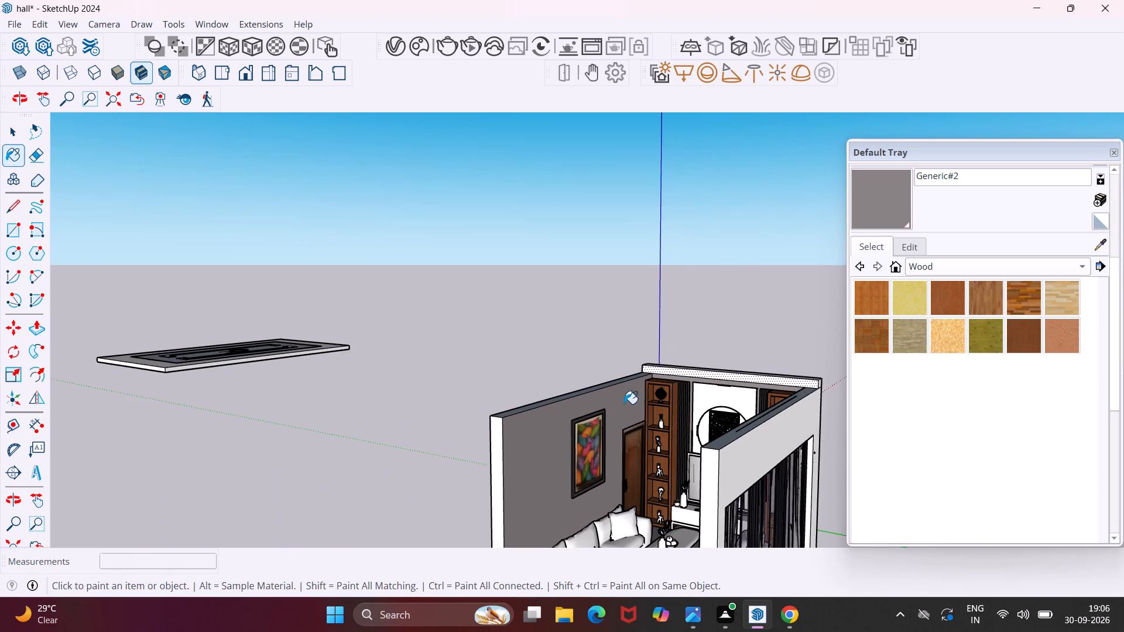
middle_drag(595, 431, 833, 460)
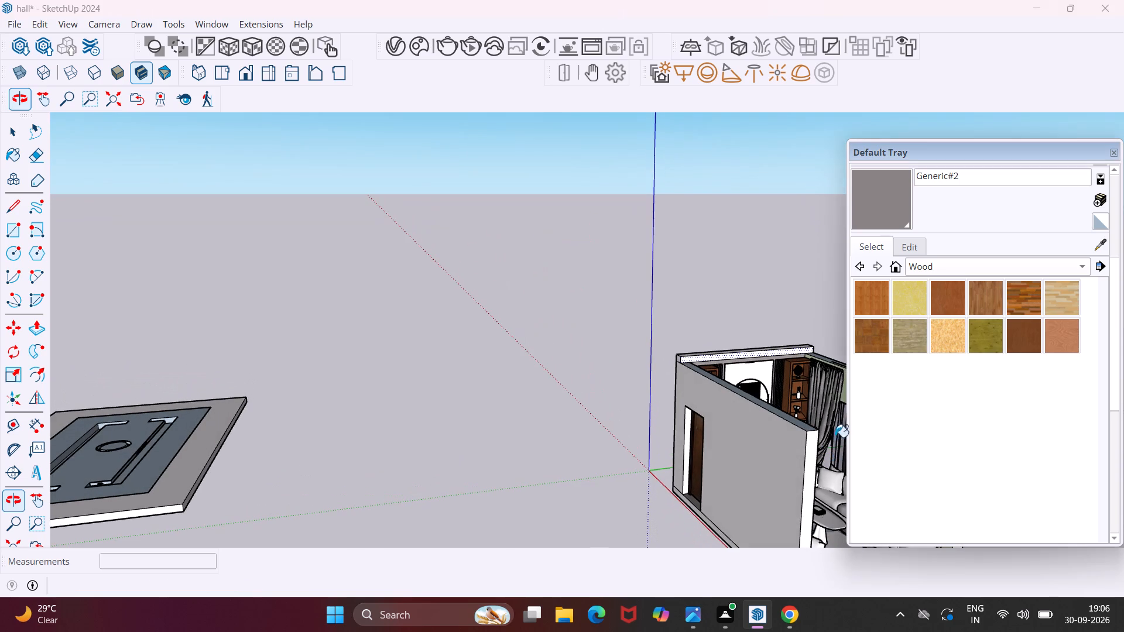
scroll(807, 360, up, 19)
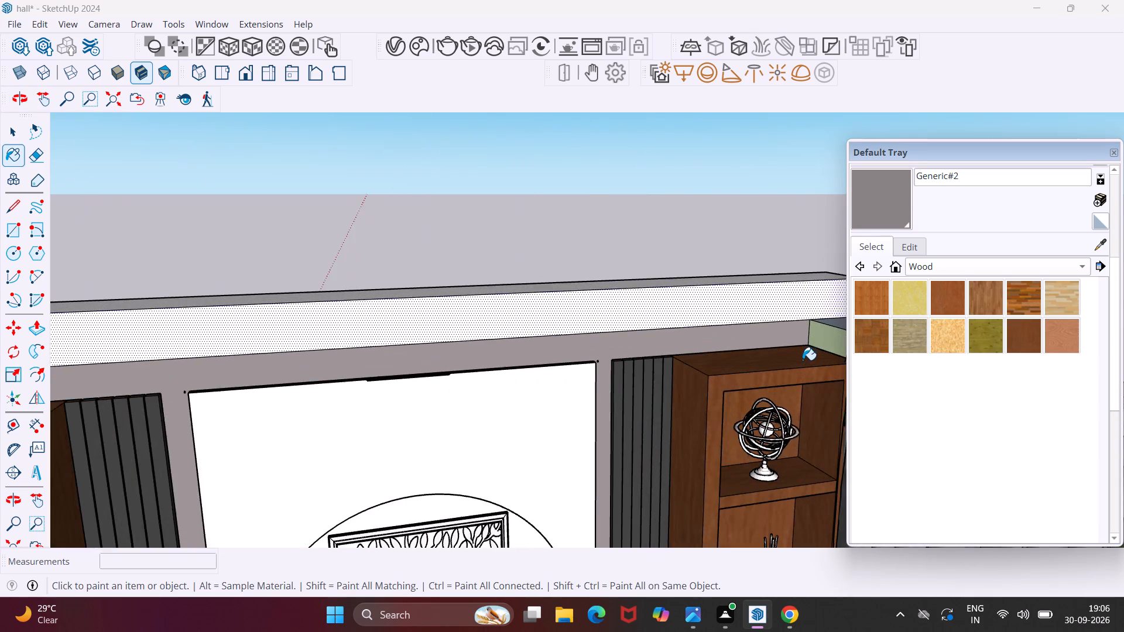
scroll(803, 360, up, 5)
click(819, 313)
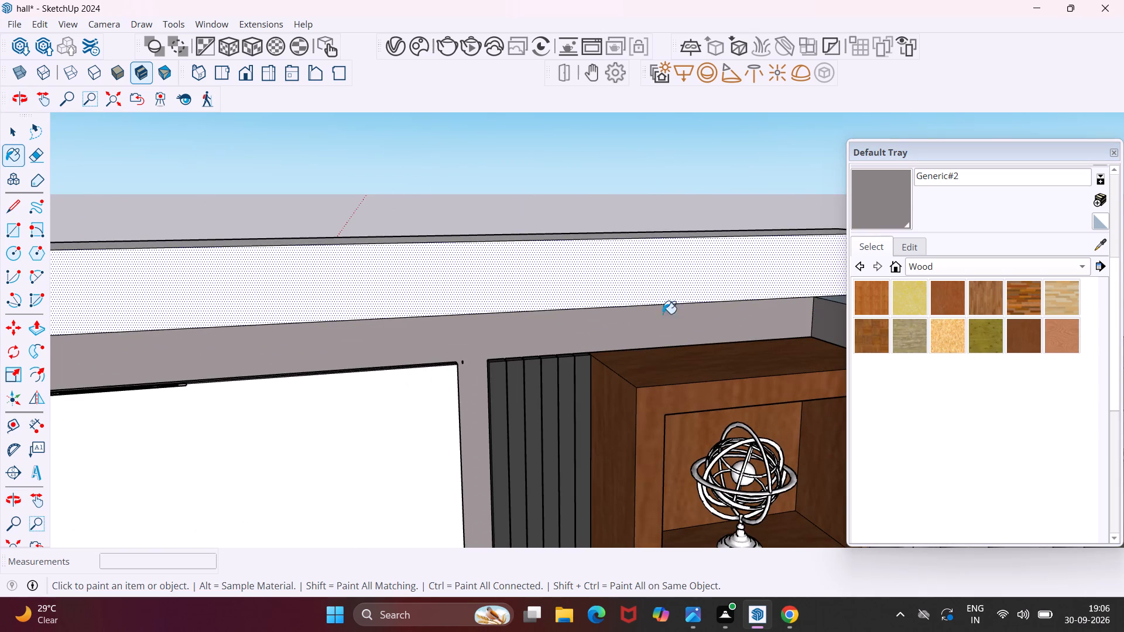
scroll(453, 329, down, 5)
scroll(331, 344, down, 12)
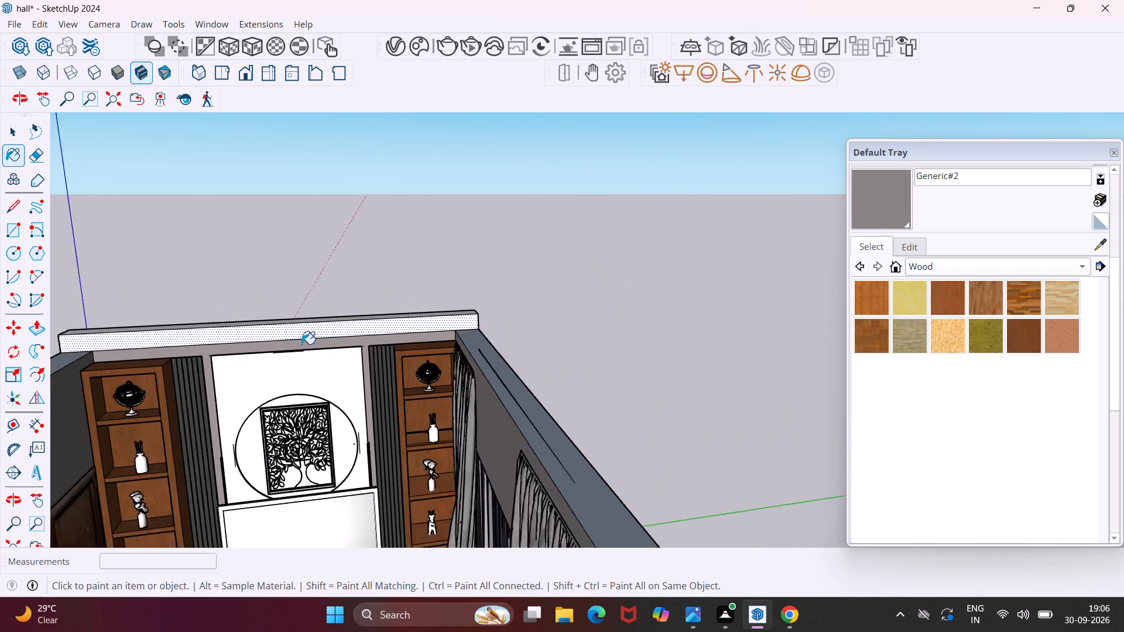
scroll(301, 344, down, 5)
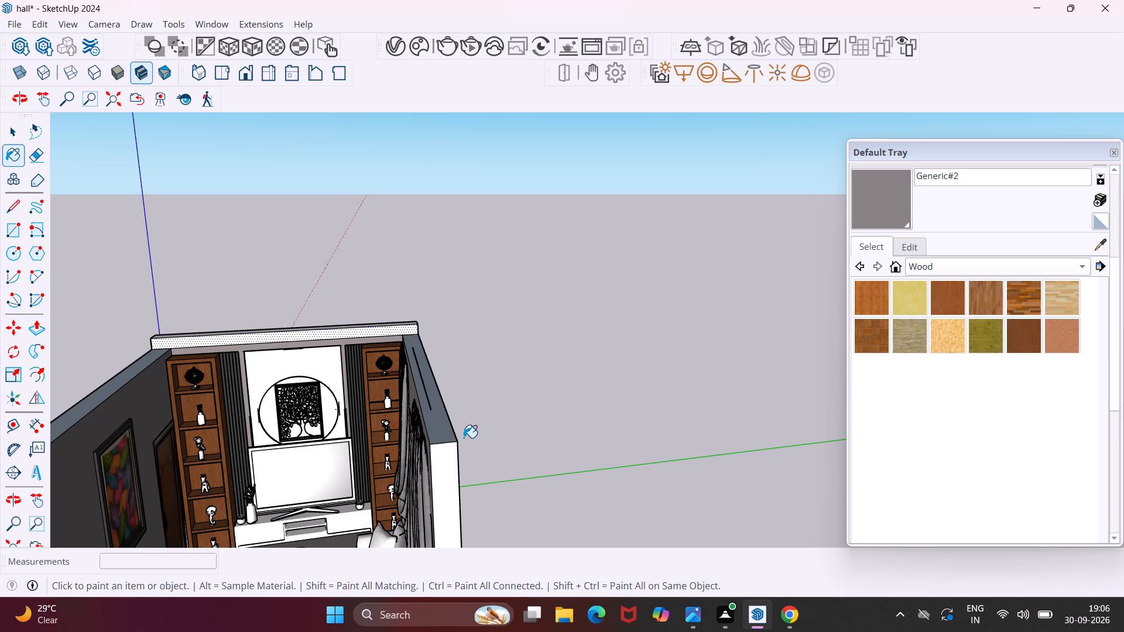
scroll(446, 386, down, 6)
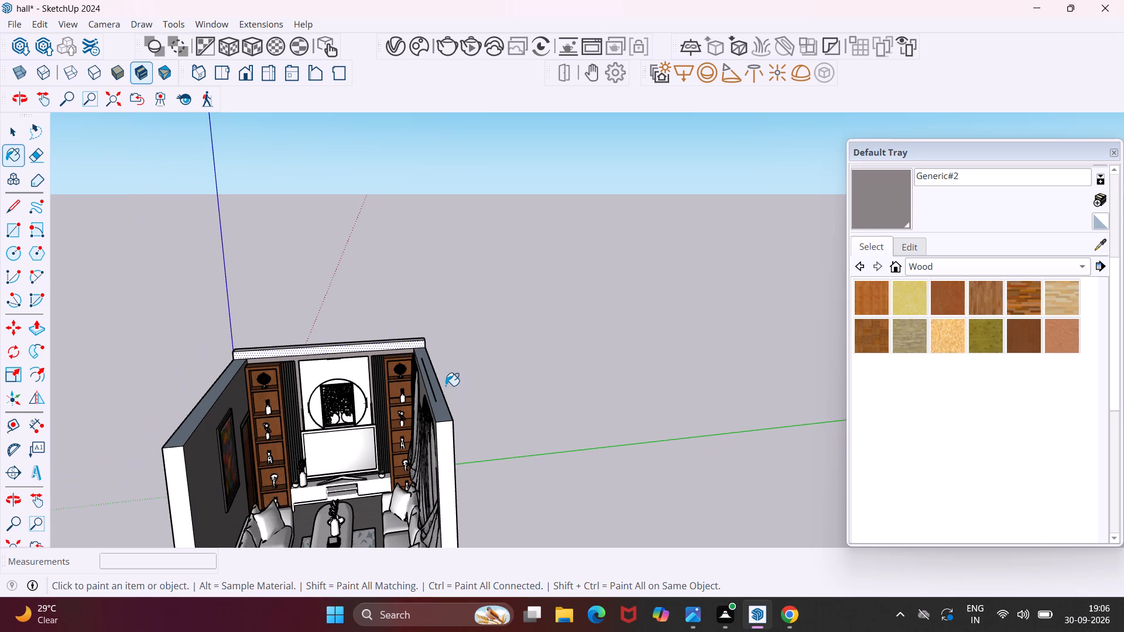
Paint the underside border and the recessed centre panel of the detached false ceiling with the grey Generic#2 material.
scroll(446, 386, down, 15)
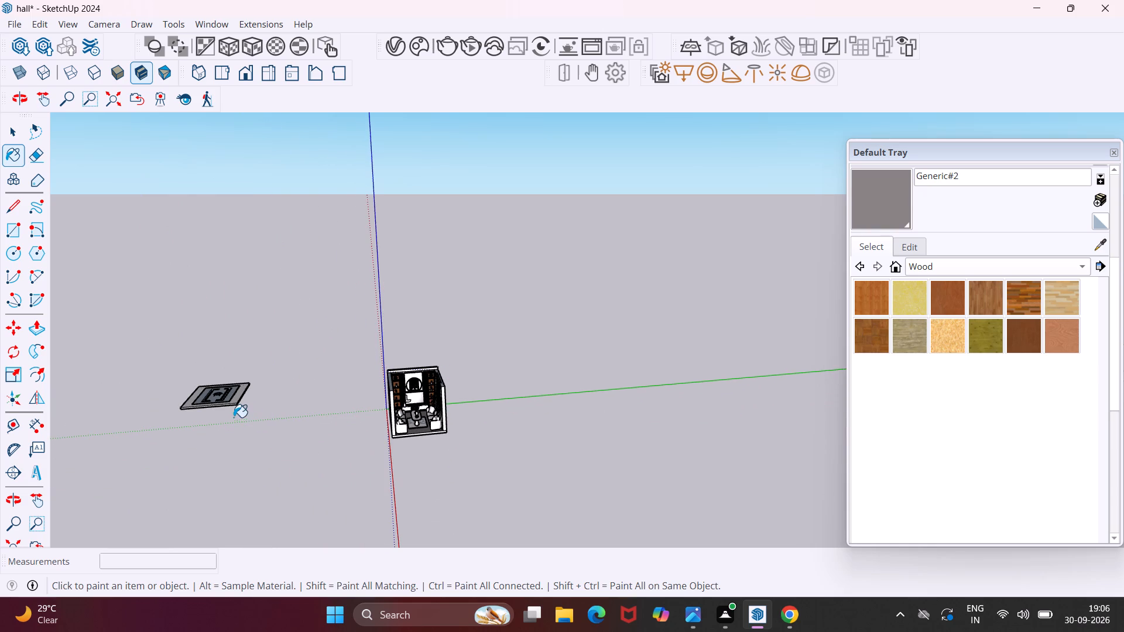
middle_drag(233, 415, 241, 193)
scroll(162, 336, up, 2)
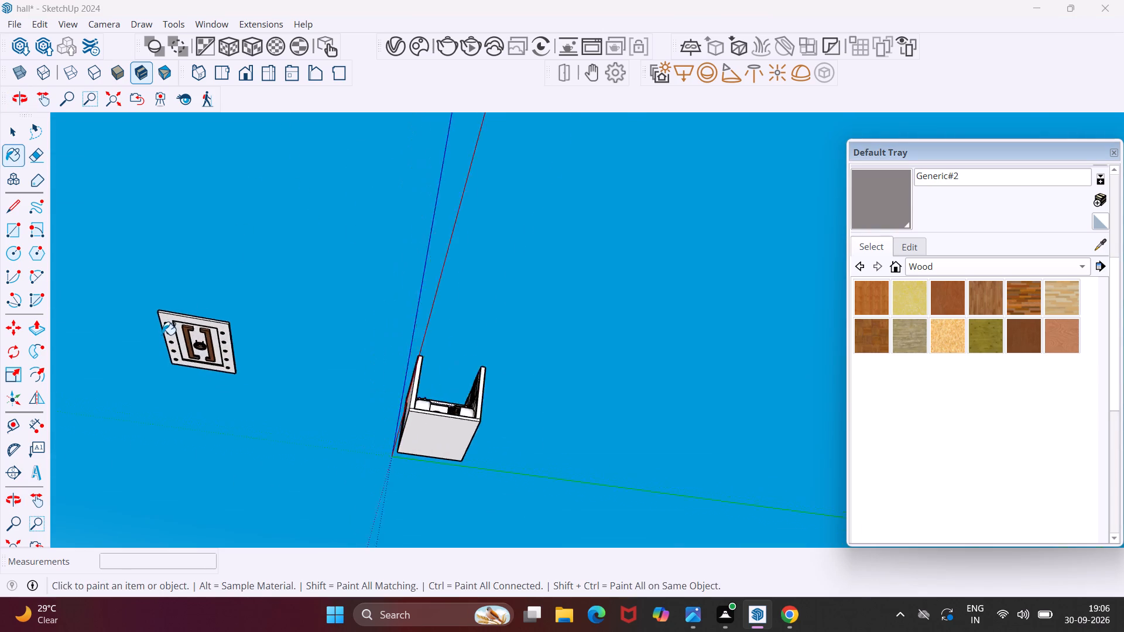
scroll(162, 335, up, 20)
scroll(162, 335, up, 13)
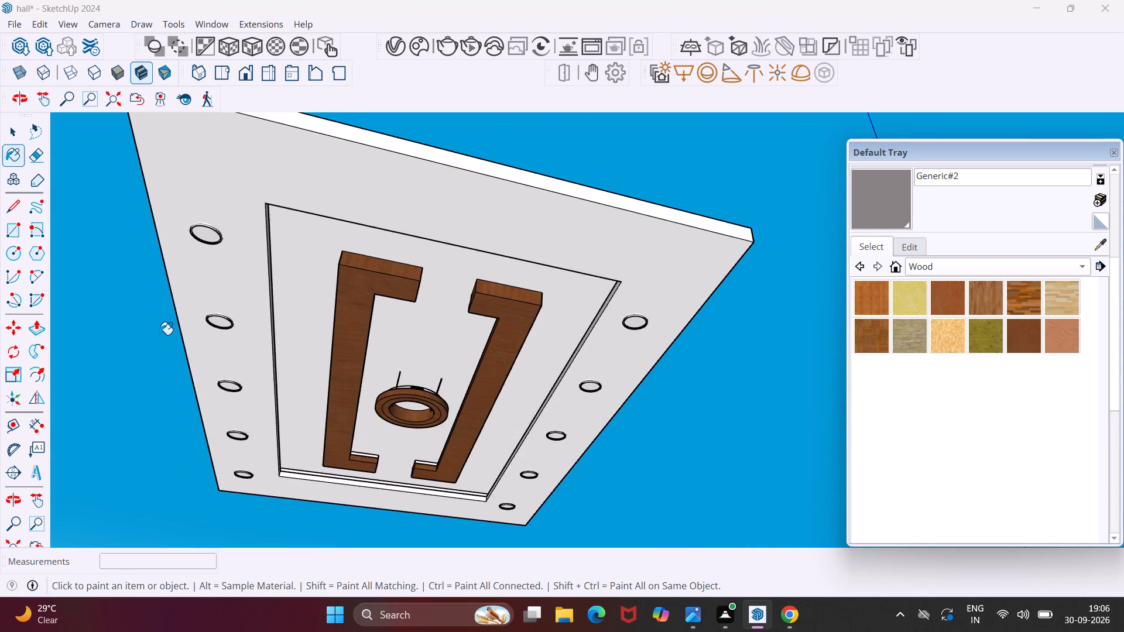
scroll(159, 335, up, 11)
click(276, 225)
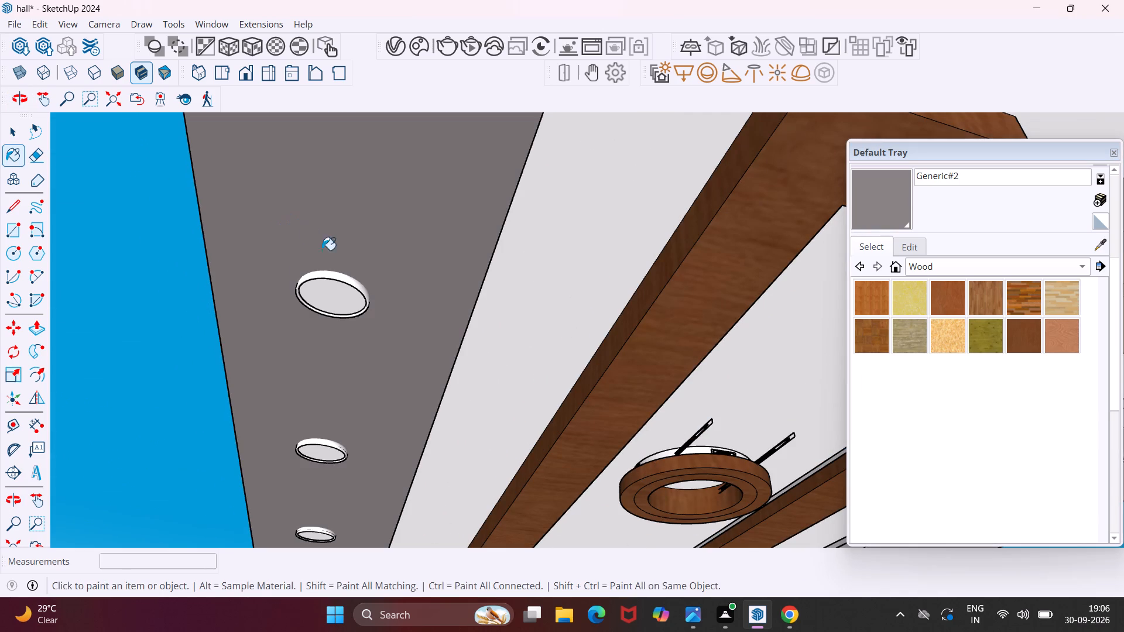
click(540, 305)
Paint one short and one adjoining long side face of the ceiling's rectangular recess with the grey Generic#2 material.
scroll(515, 304, down, 4)
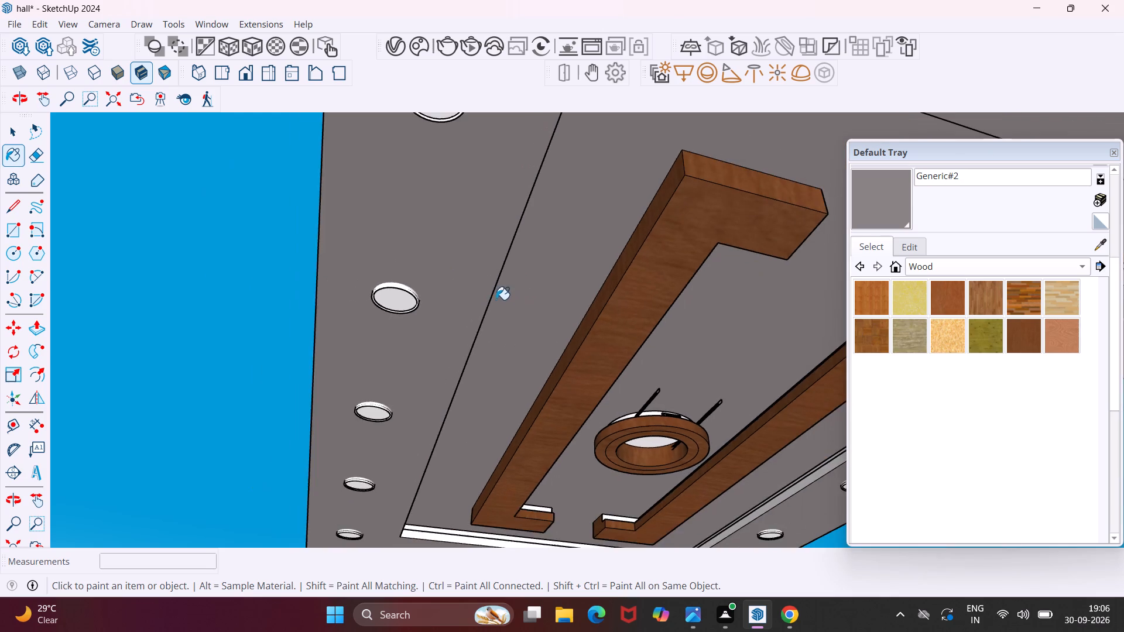
scroll(472, 293, down, 10)
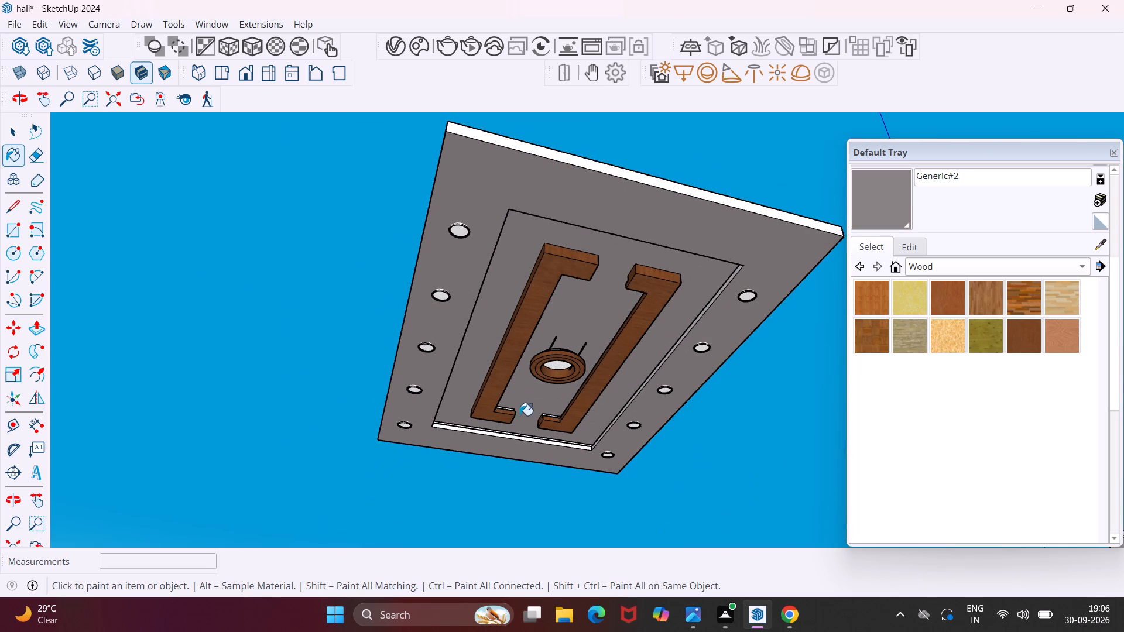
scroll(494, 437, up, 20)
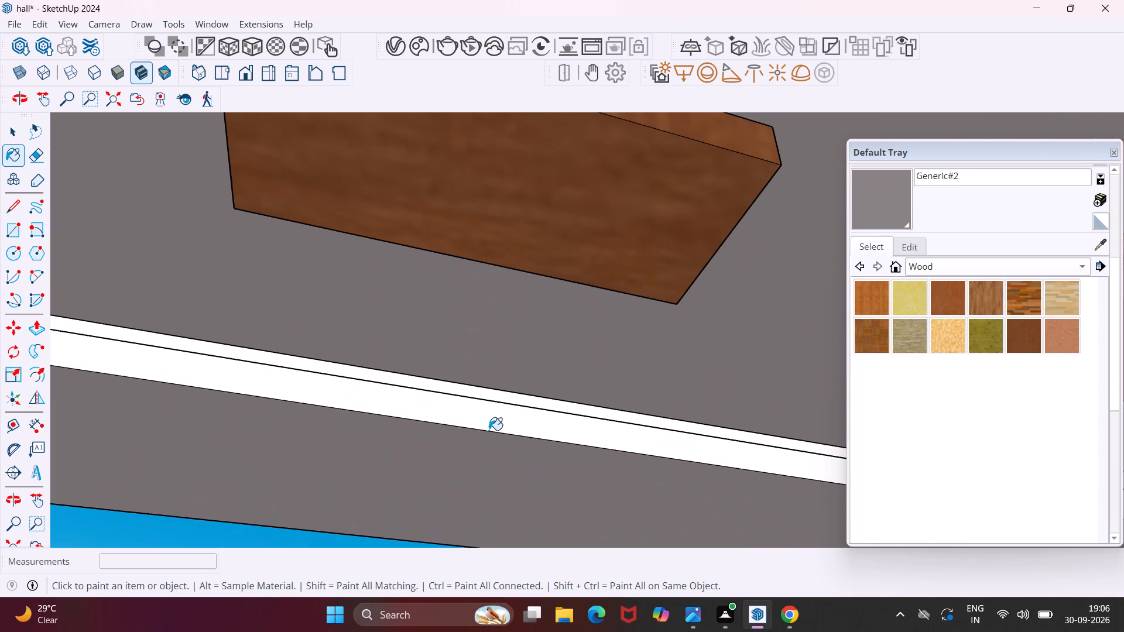
click(489, 422)
scroll(489, 422, down, 8)
middle_drag(489, 422, 474, 424)
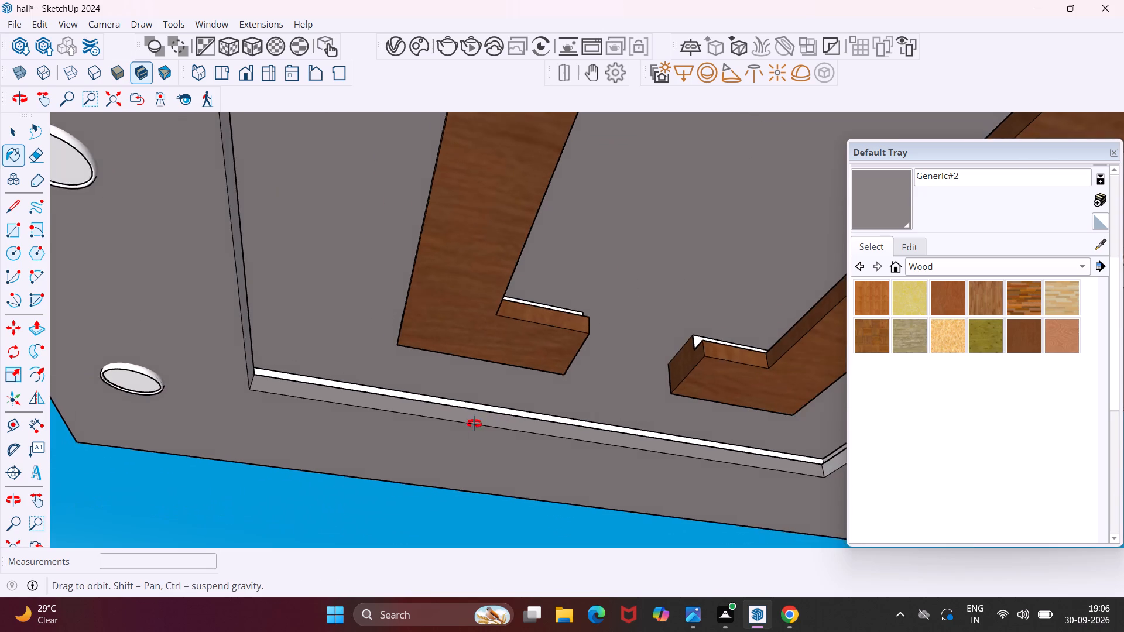
middle_drag(474, 424, 307, 469)
scroll(340, 448, up, 6)
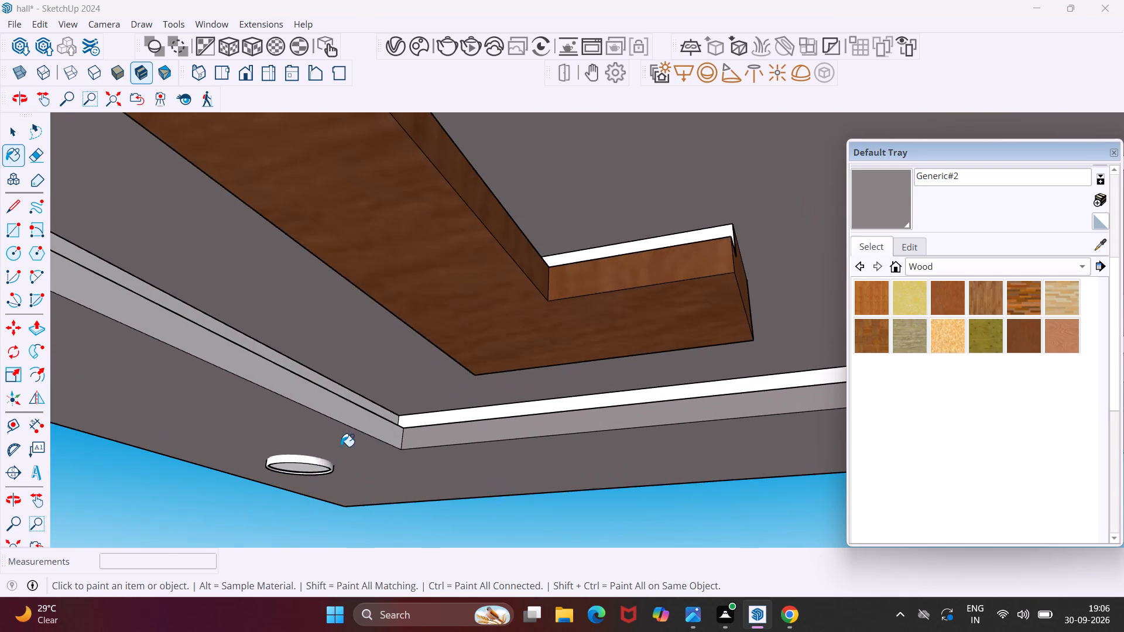
scroll(341, 446, up, 3)
click(385, 423)
Paint the remaining long and short side faces of the ceiling's rectangular recess with the grey Generic#2 material.
scroll(385, 423, down, 6)
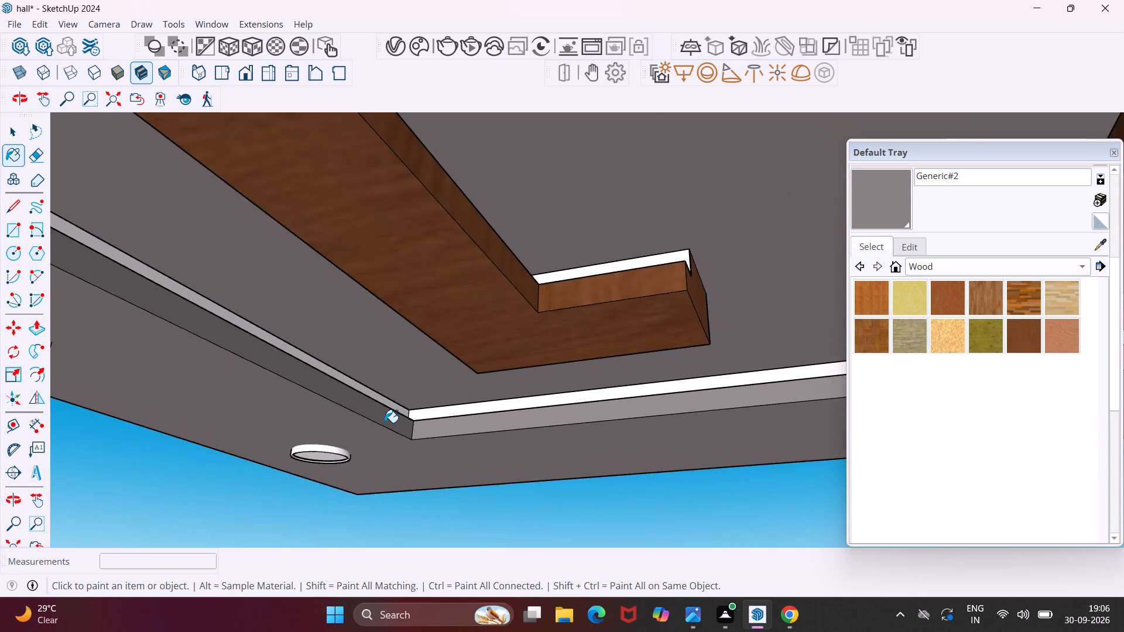
scroll(385, 423, down, 10)
middle_drag(448, 431, 584, 434)
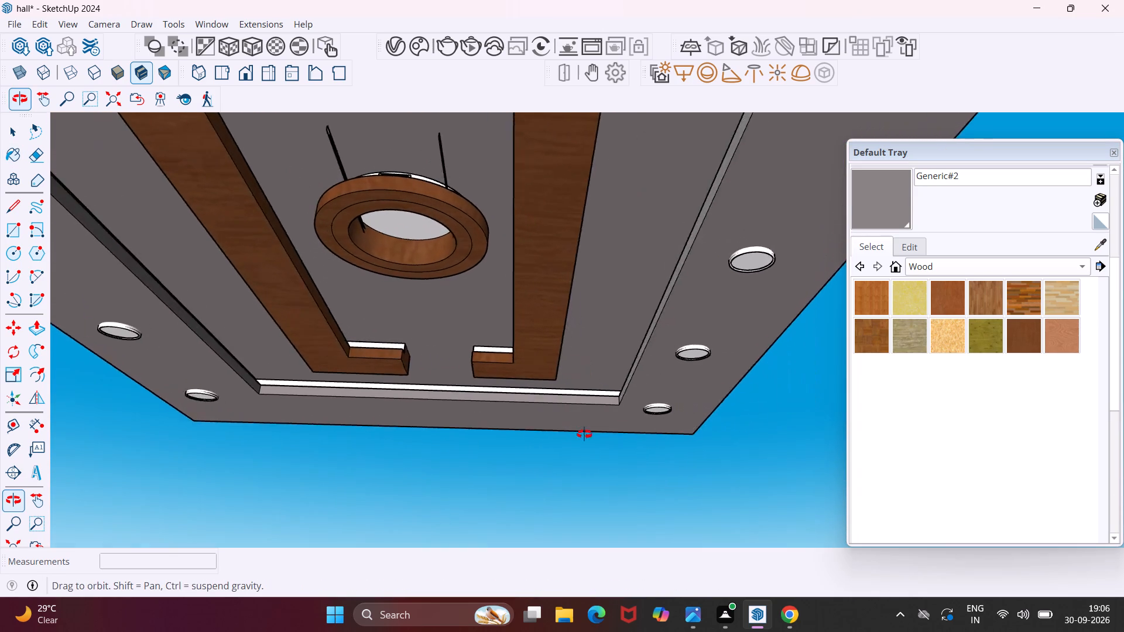
middle_drag(584, 434, 798, 455)
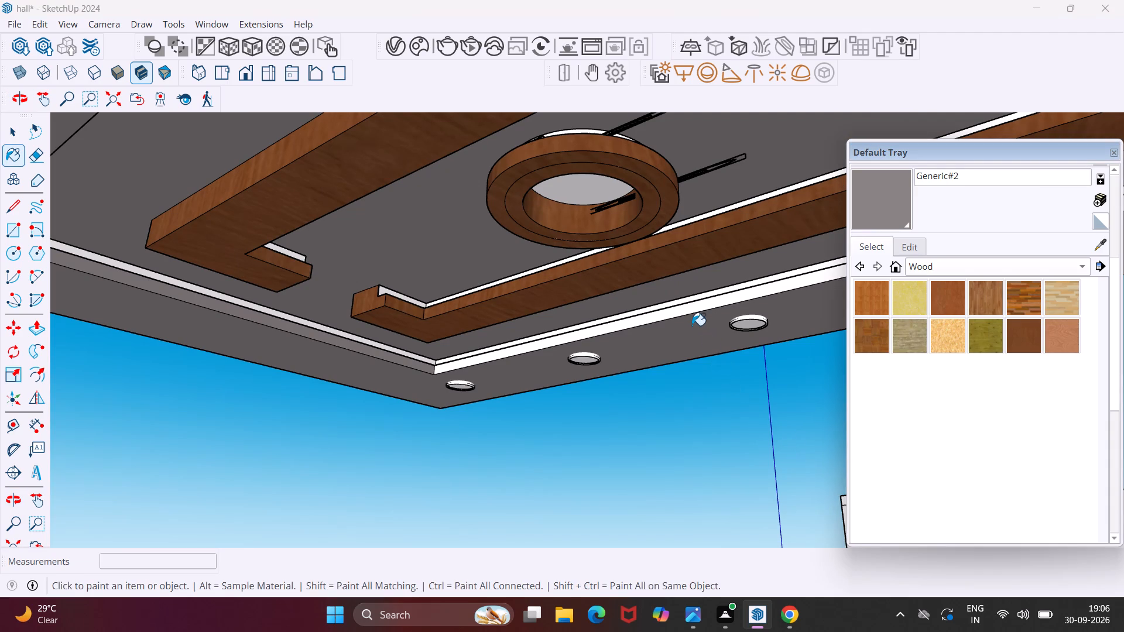
scroll(692, 325, up, 11)
click(672, 286)
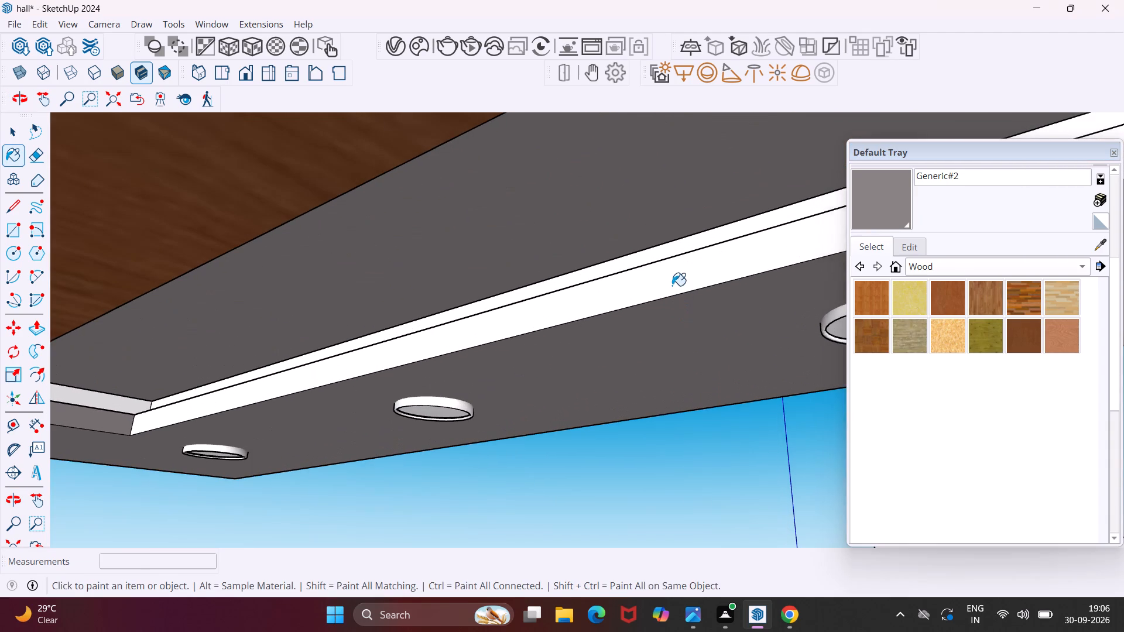
scroll(532, 332, down, 4)
scroll(479, 349, down, 13)
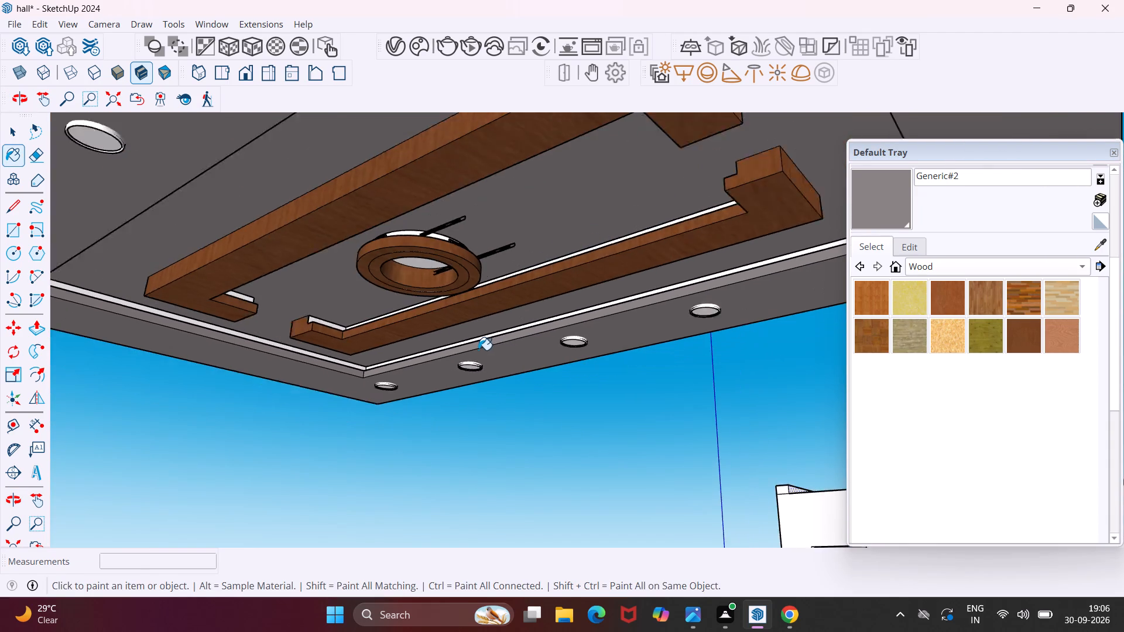
scroll(478, 350, down, 4)
middle_drag(614, 245, 633, 243)
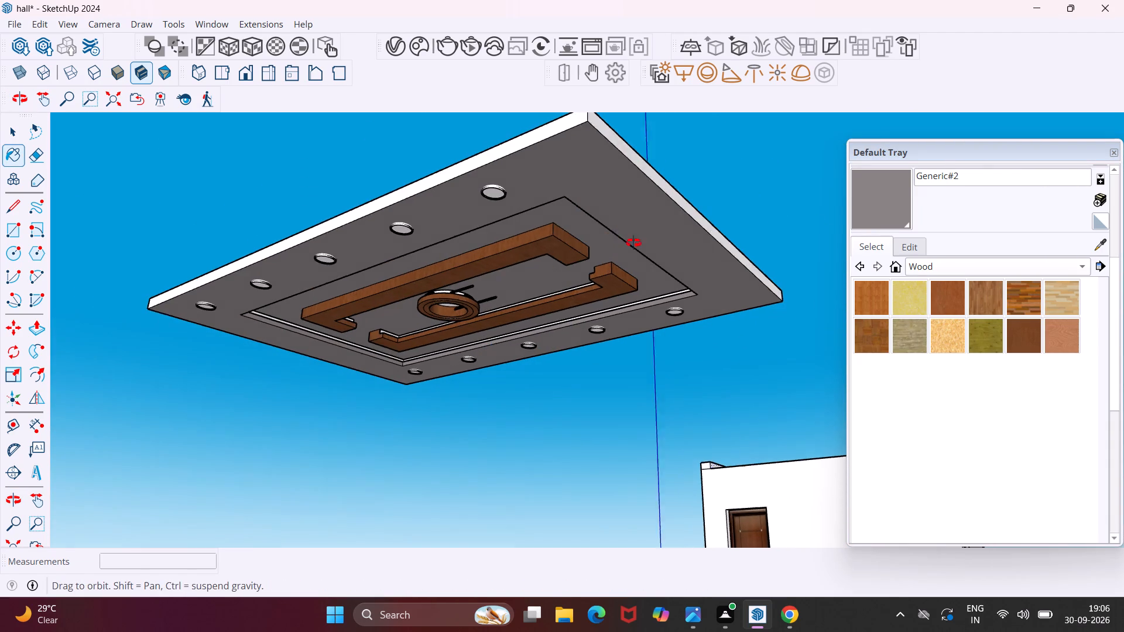
middle_drag(633, 243, 926, 271)
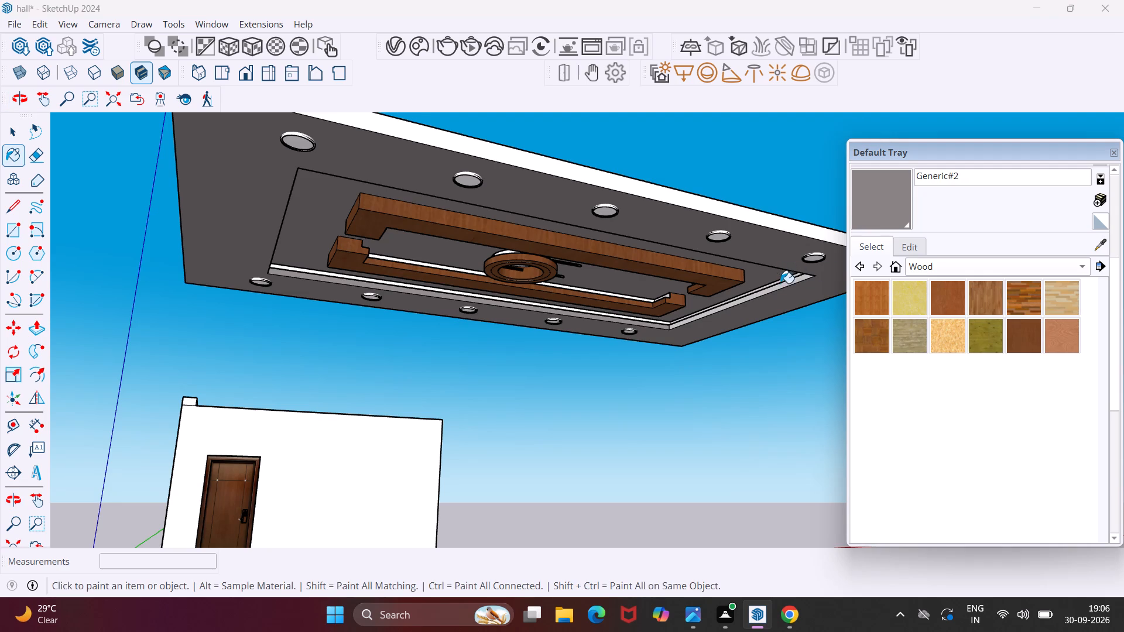
scroll(782, 285, up, 20)
click(782, 285)
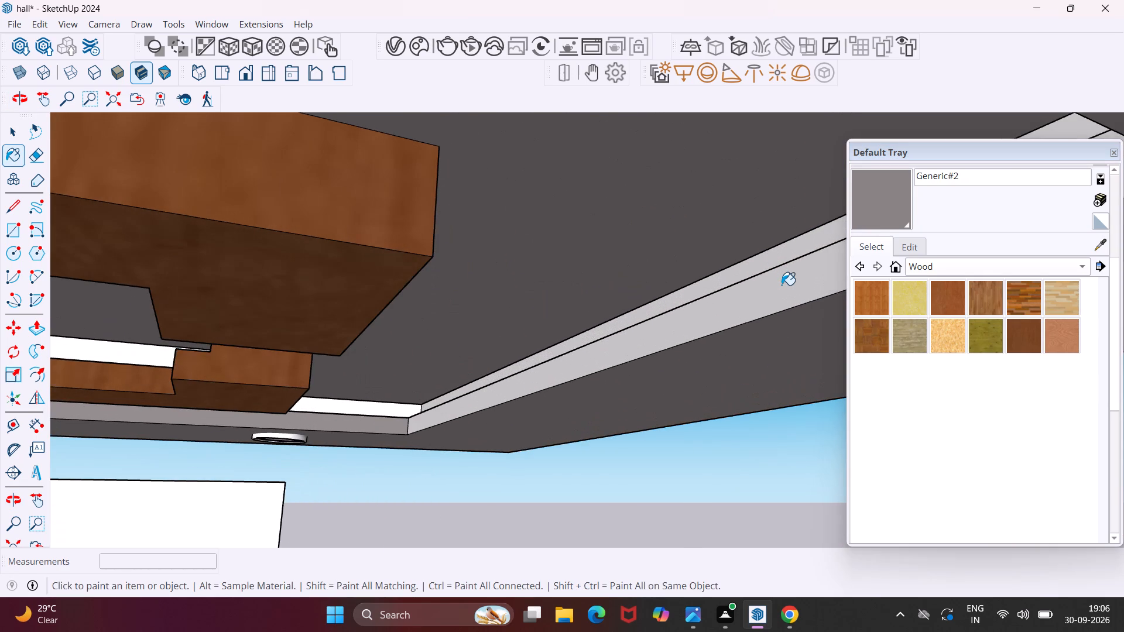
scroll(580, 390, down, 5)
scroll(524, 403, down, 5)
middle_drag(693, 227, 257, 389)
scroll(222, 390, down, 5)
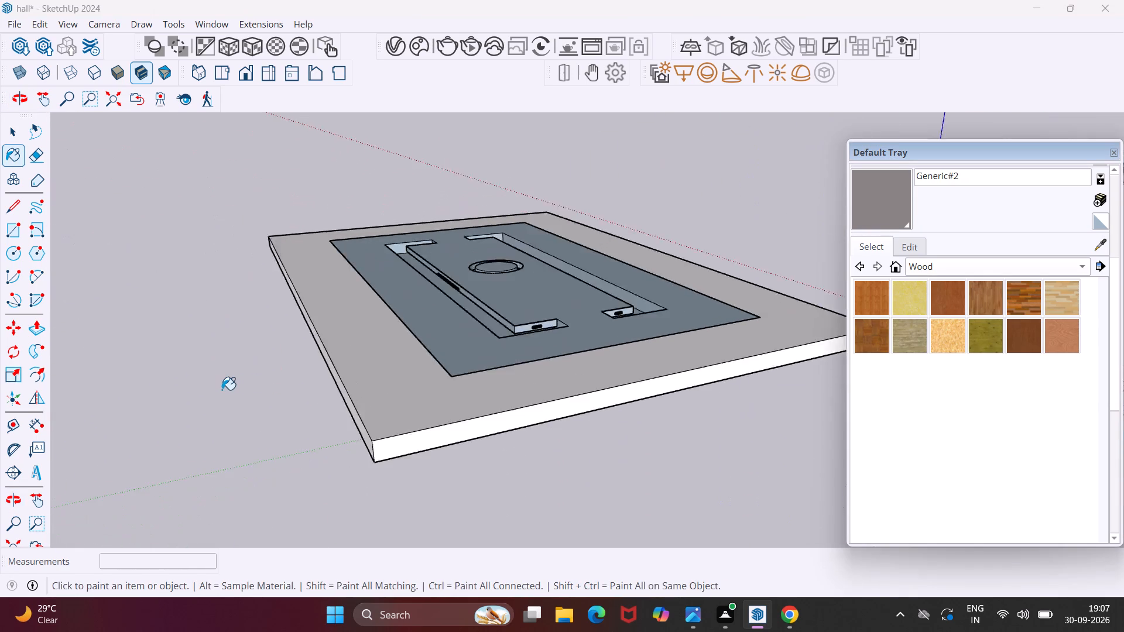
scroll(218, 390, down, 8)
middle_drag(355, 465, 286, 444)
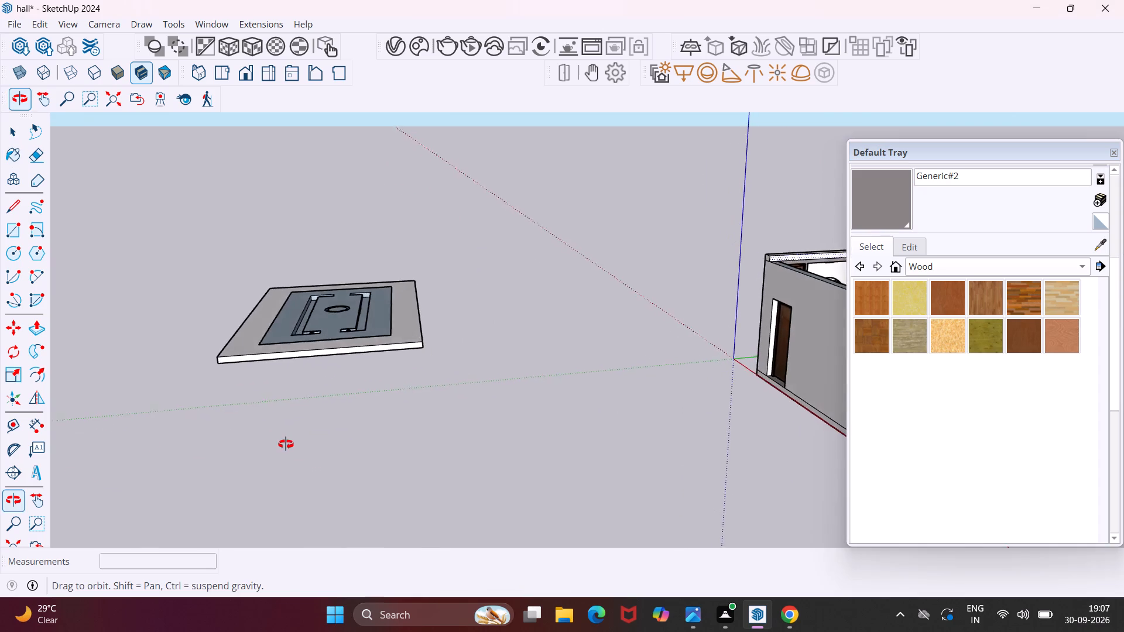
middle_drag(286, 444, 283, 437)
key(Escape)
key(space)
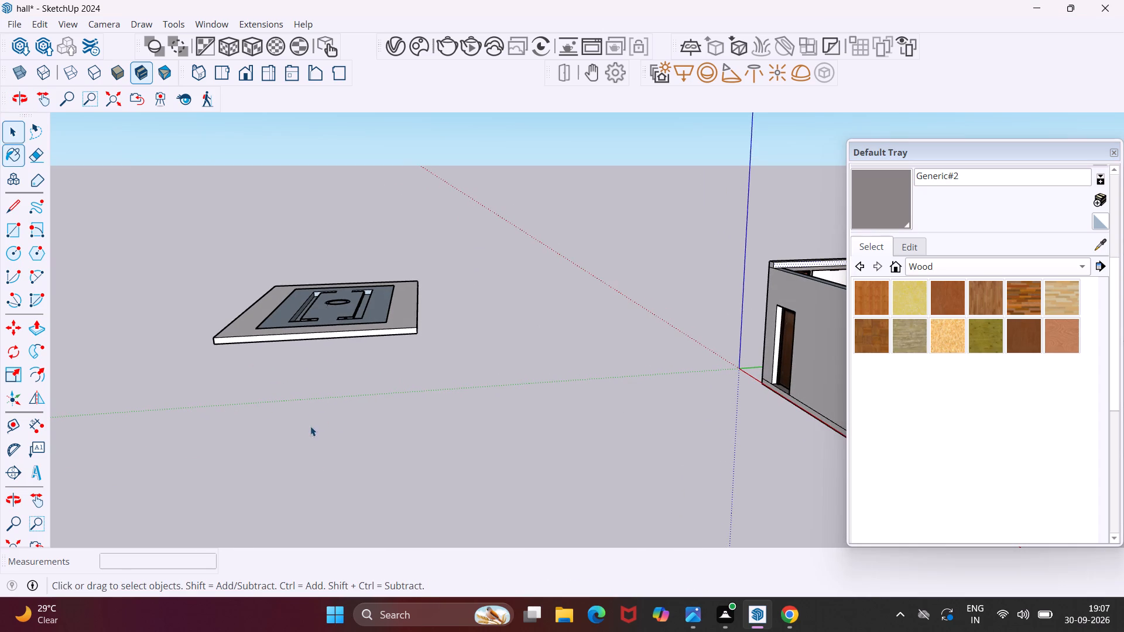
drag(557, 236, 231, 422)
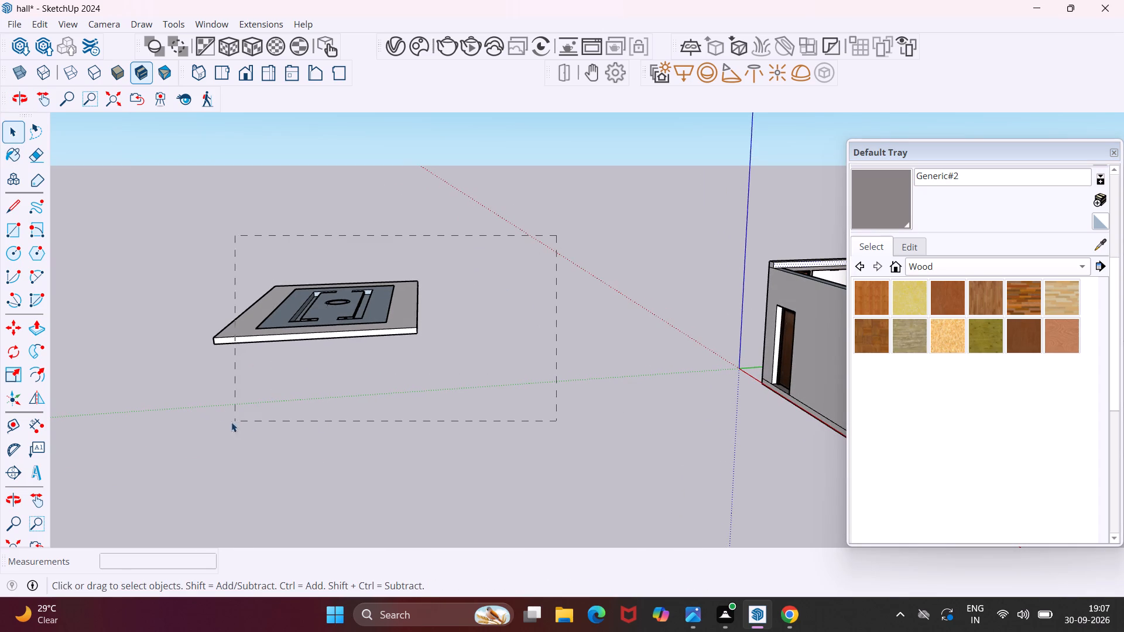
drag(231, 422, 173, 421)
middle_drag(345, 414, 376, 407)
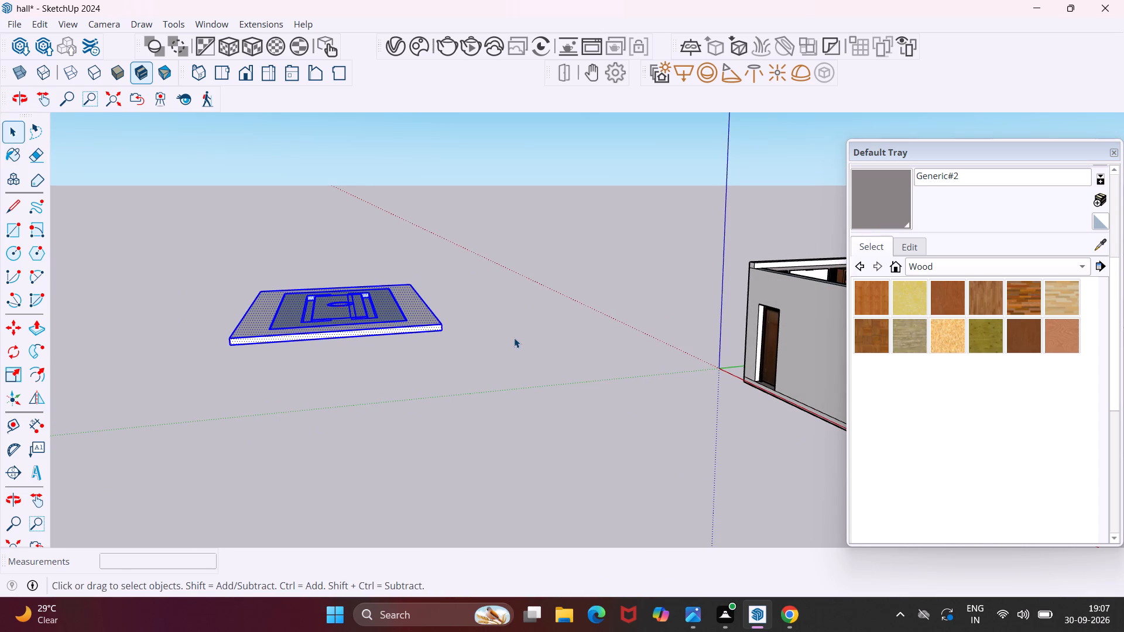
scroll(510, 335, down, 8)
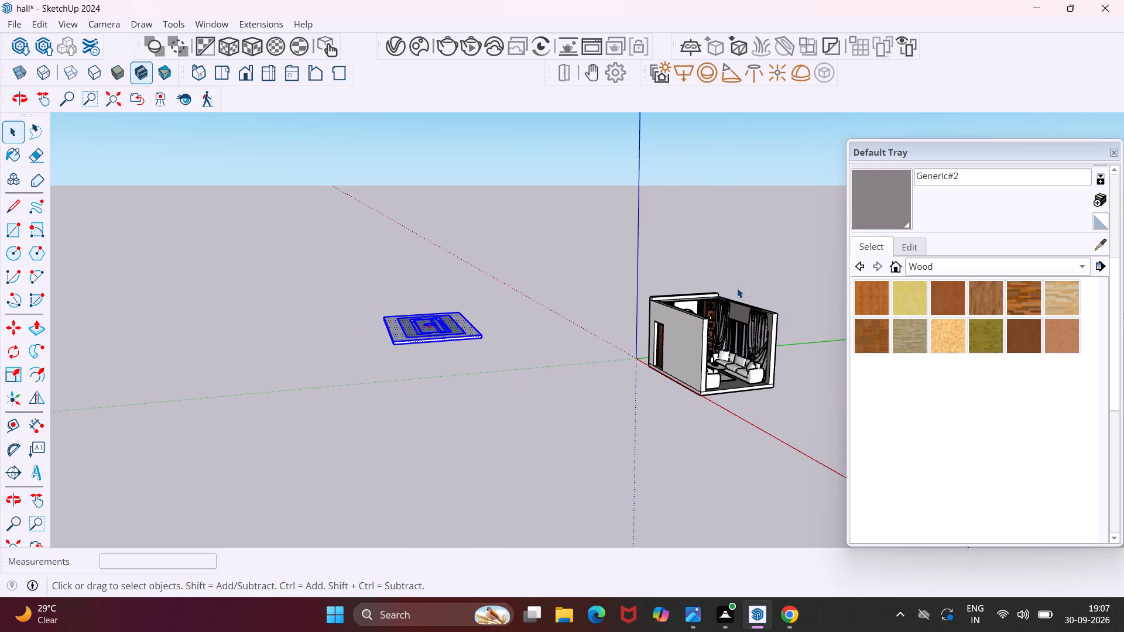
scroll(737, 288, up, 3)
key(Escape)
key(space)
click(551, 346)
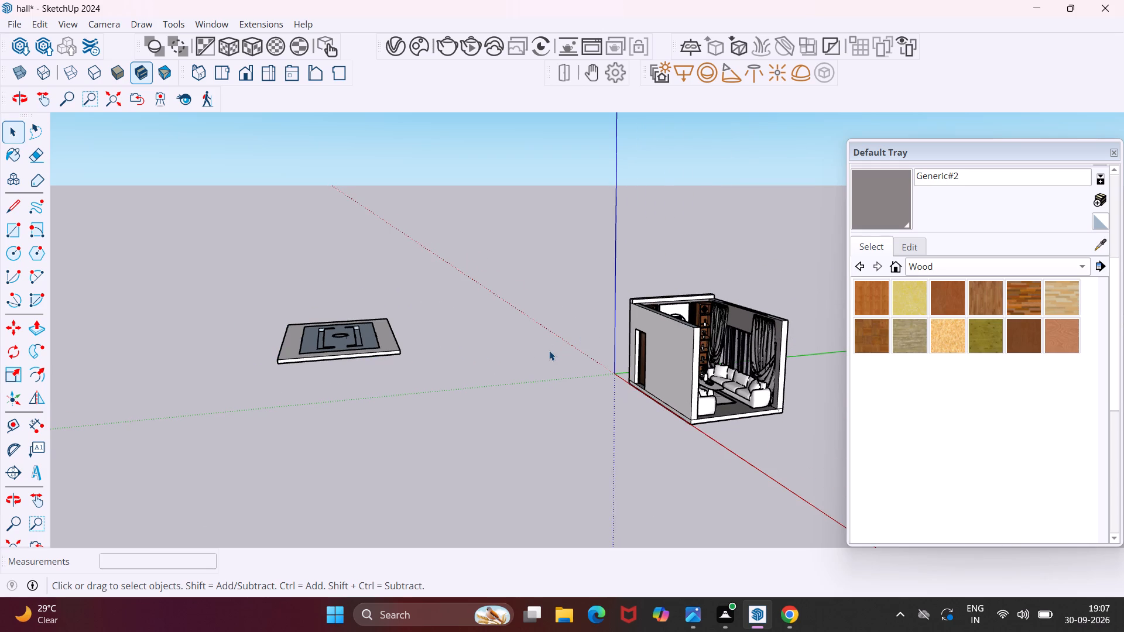
Push/Pull the inner face of the beam above the TV wall 15' 9" to the room's open end as a roof slab.
scroll(705, 294, up, 9)
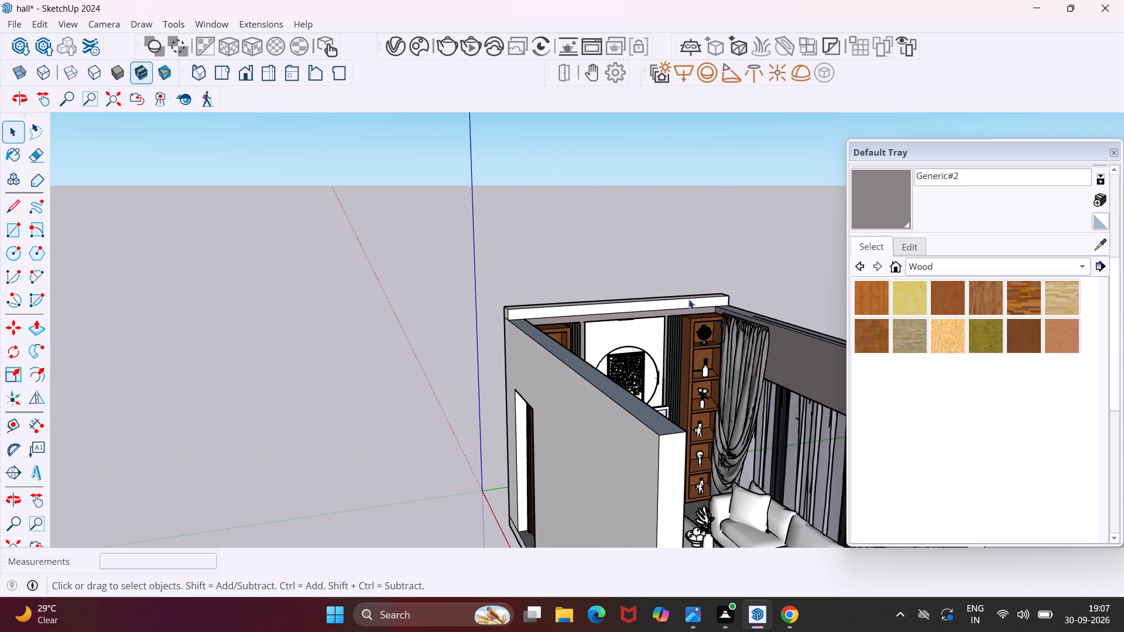
scroll(683, 307, up, 8)
click(661, 303)
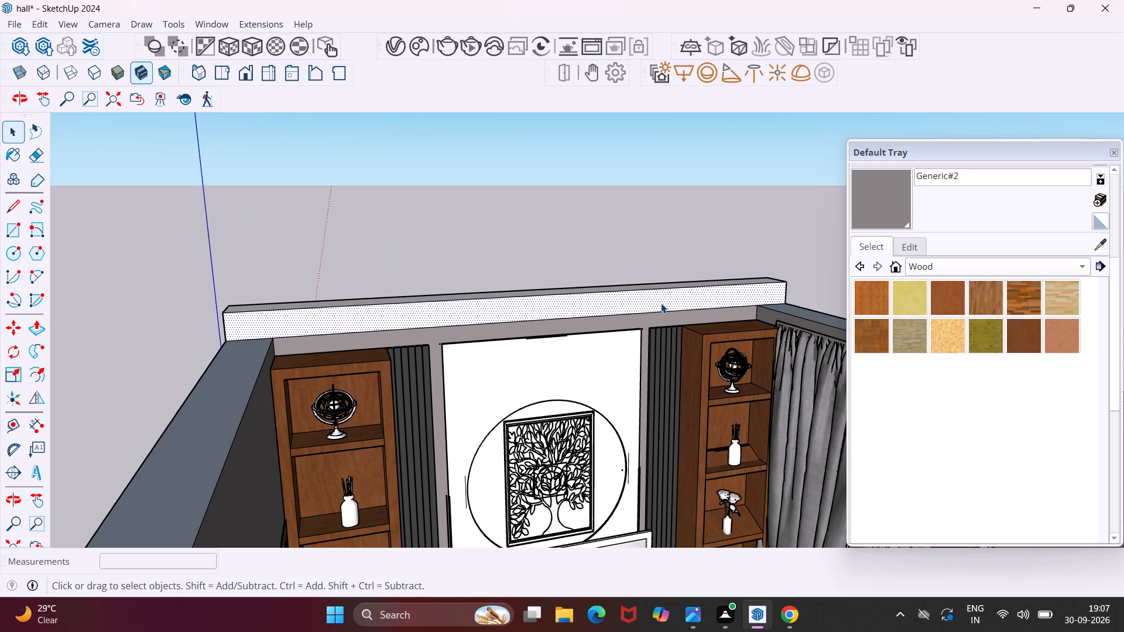
key(p)
click(657, 299)
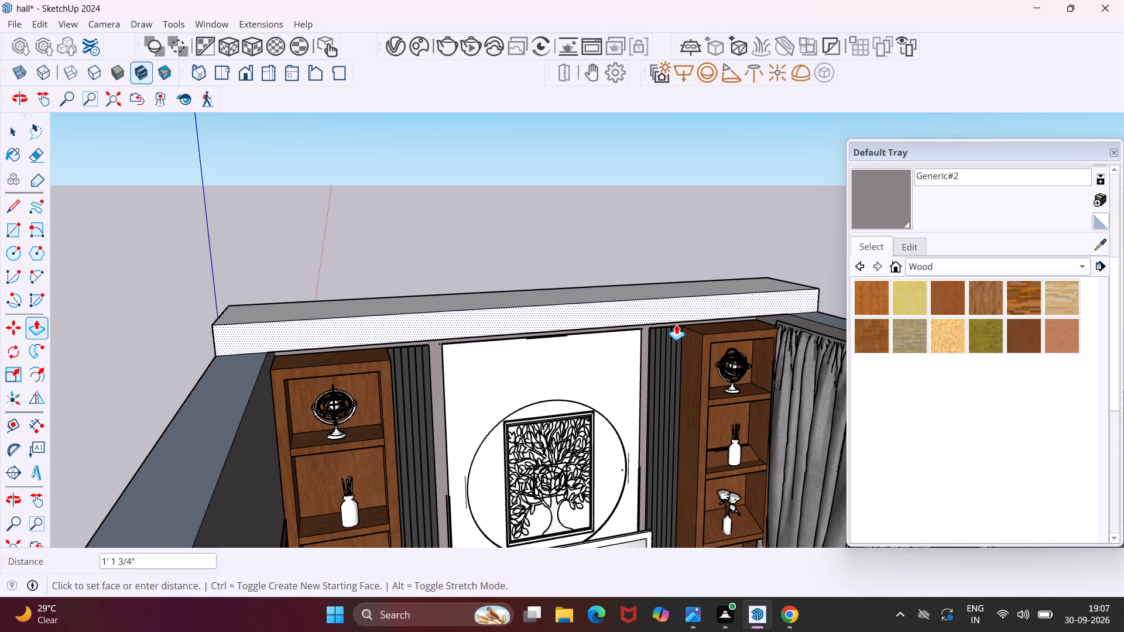
scroll(676, 324, down, 10)
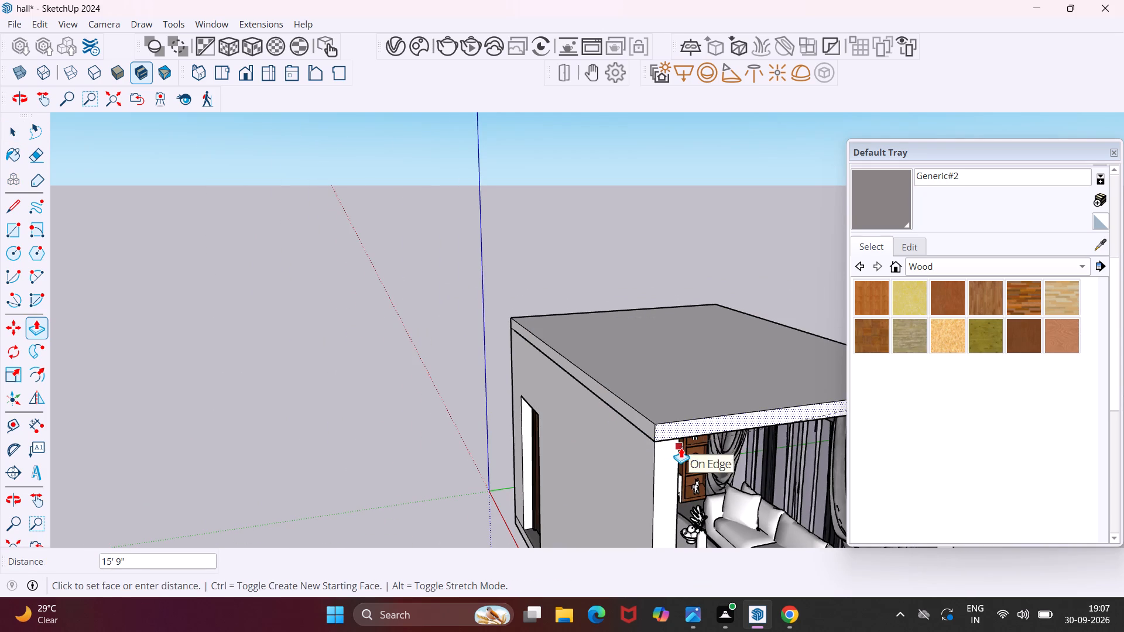
click(677, 448)
key(Escape)
key(space)
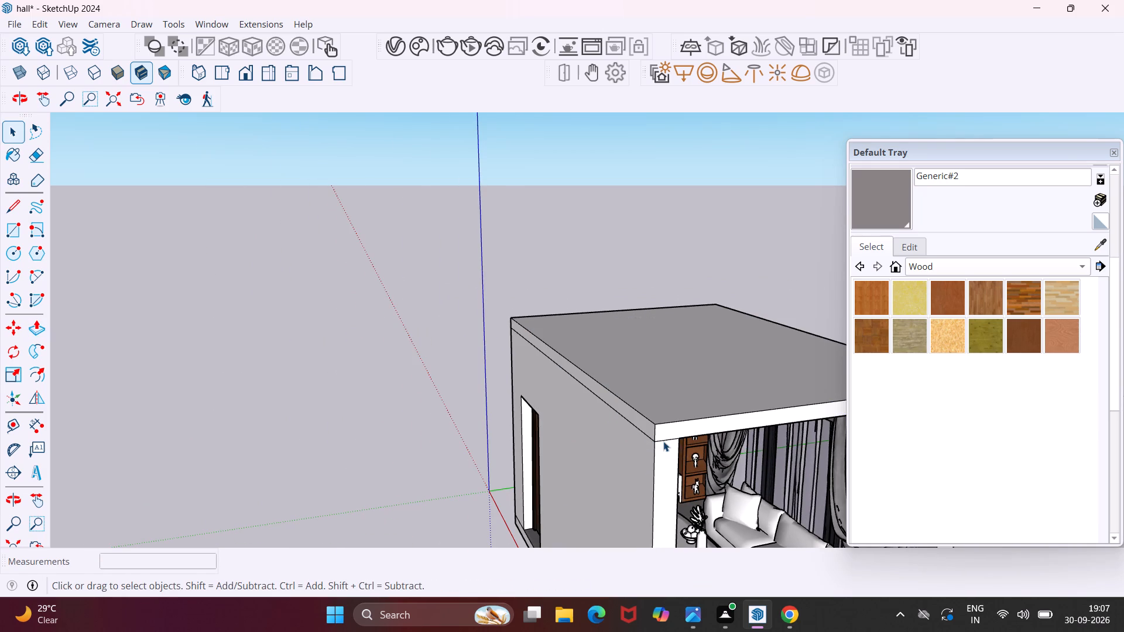
Move the detached false ceiling about 40' 1 5/8" into the room, snapping its front top corner to the roof slab's inner lower corner.
scroll(544, 415, down, 10)
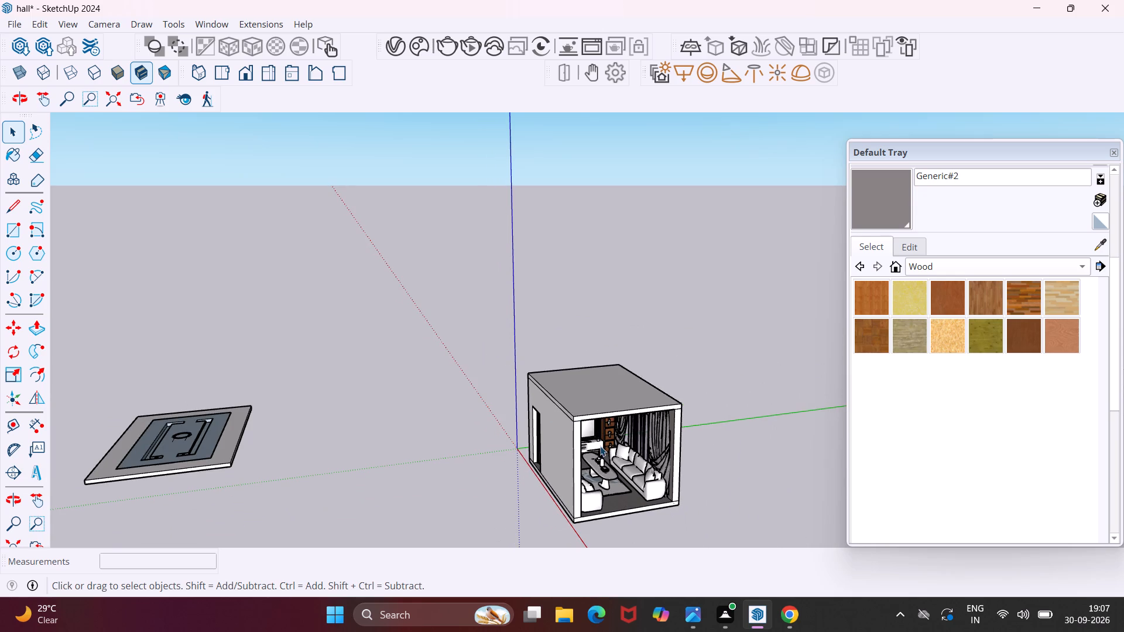
middle_drag(591, 456, 470, 444)
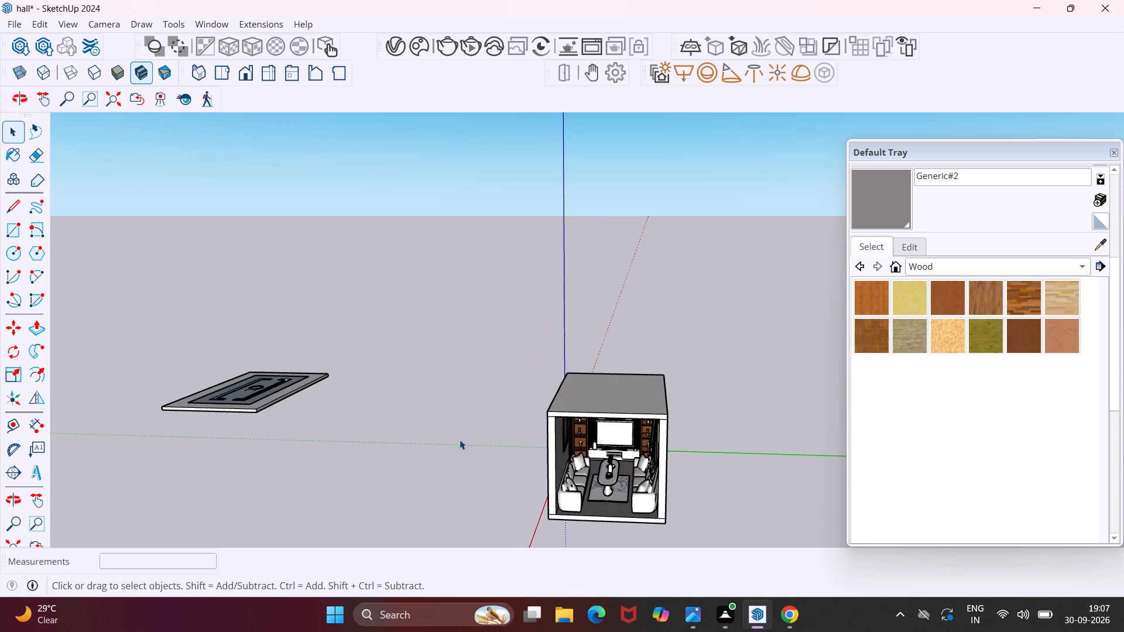
middle_drag(348, 432, 382, 410)
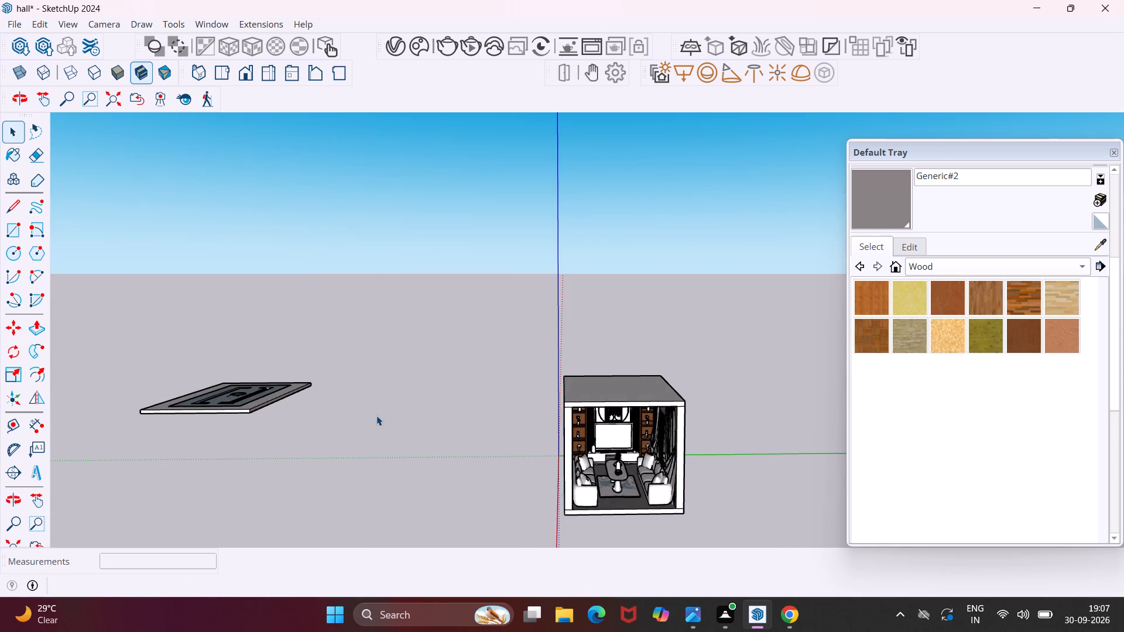
scroll(375, 417, down, 4)
middle_drag(355, 431, 383, 413)
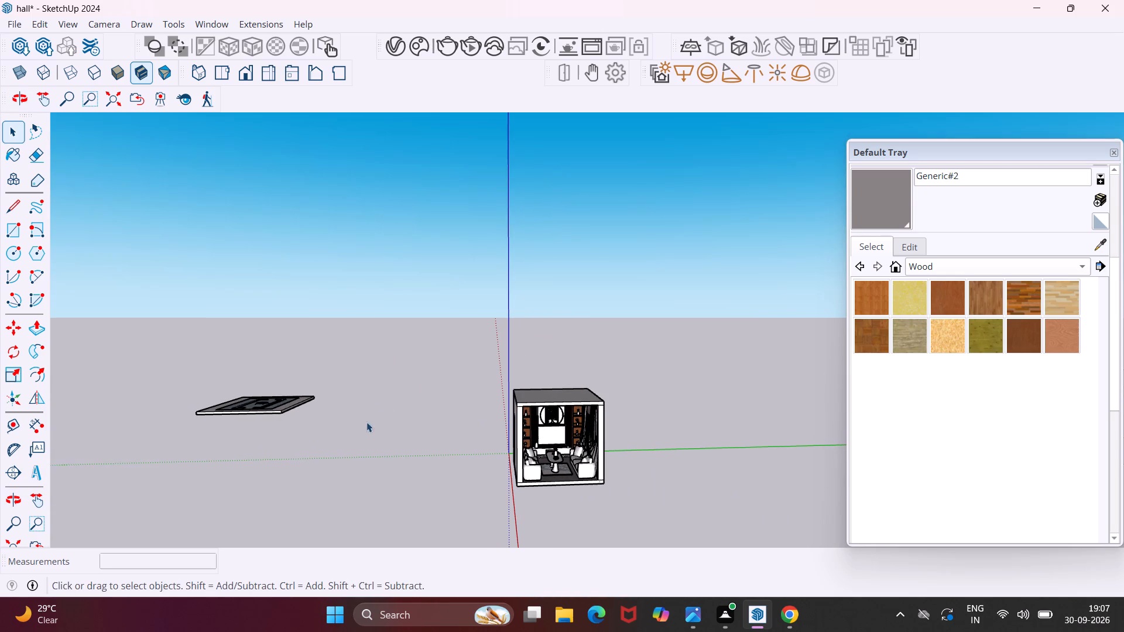
drag(386, 354, 177, 473)
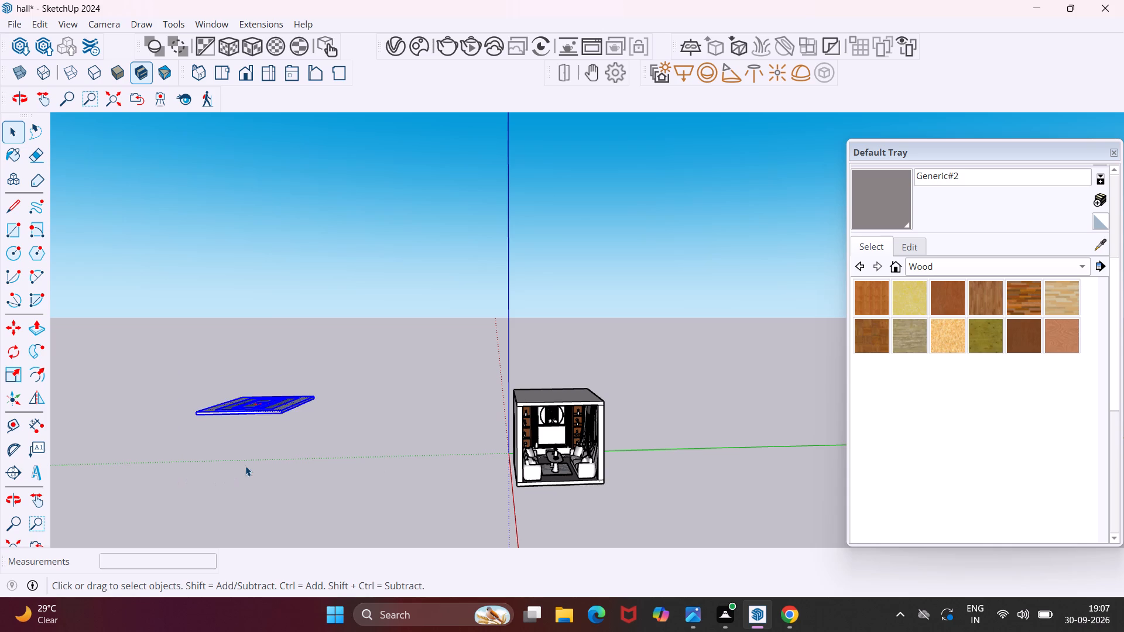
key(m)
scroll(290, 420, up, 13)
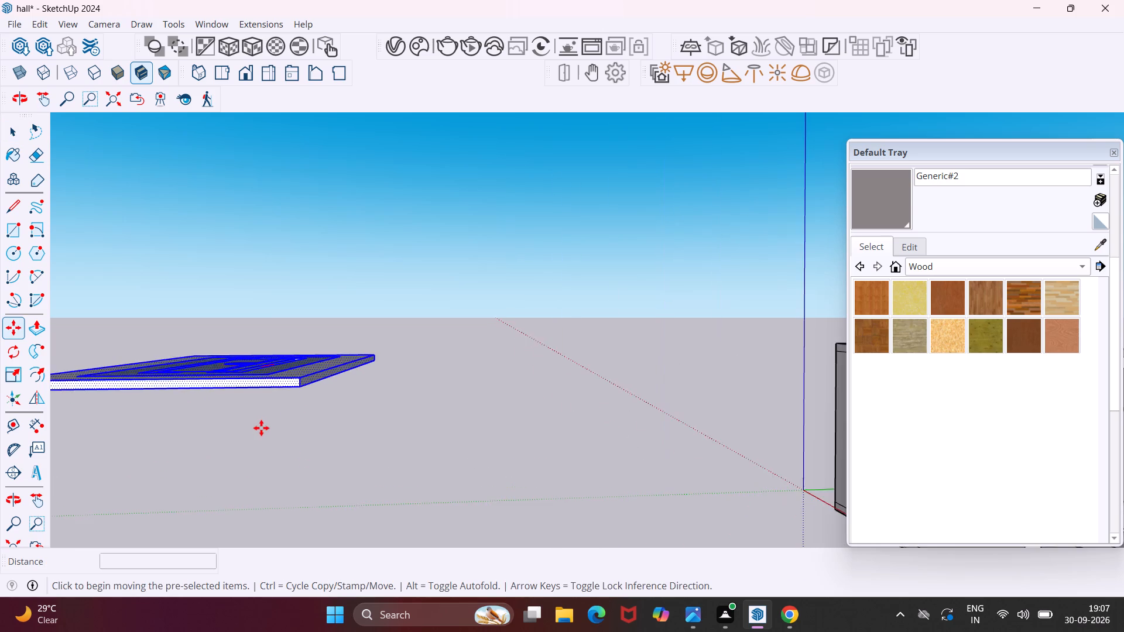
scroll(261, 428, up, 5)
click(328, 342)
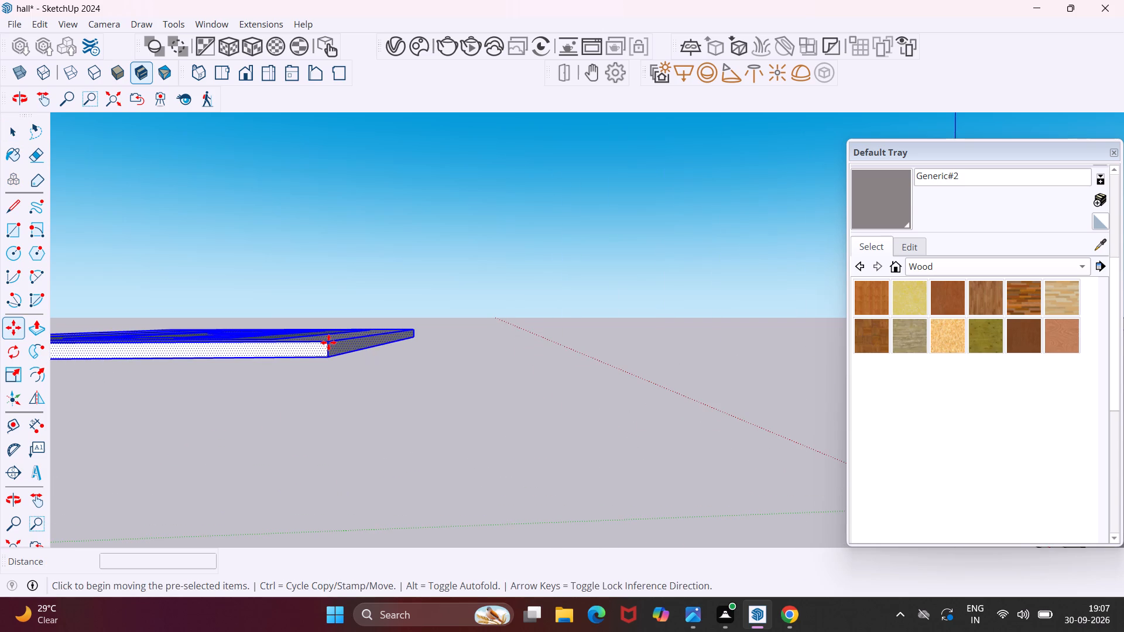
scroll(328, 342, down, 17)
scroll(328, 342, down, 4)
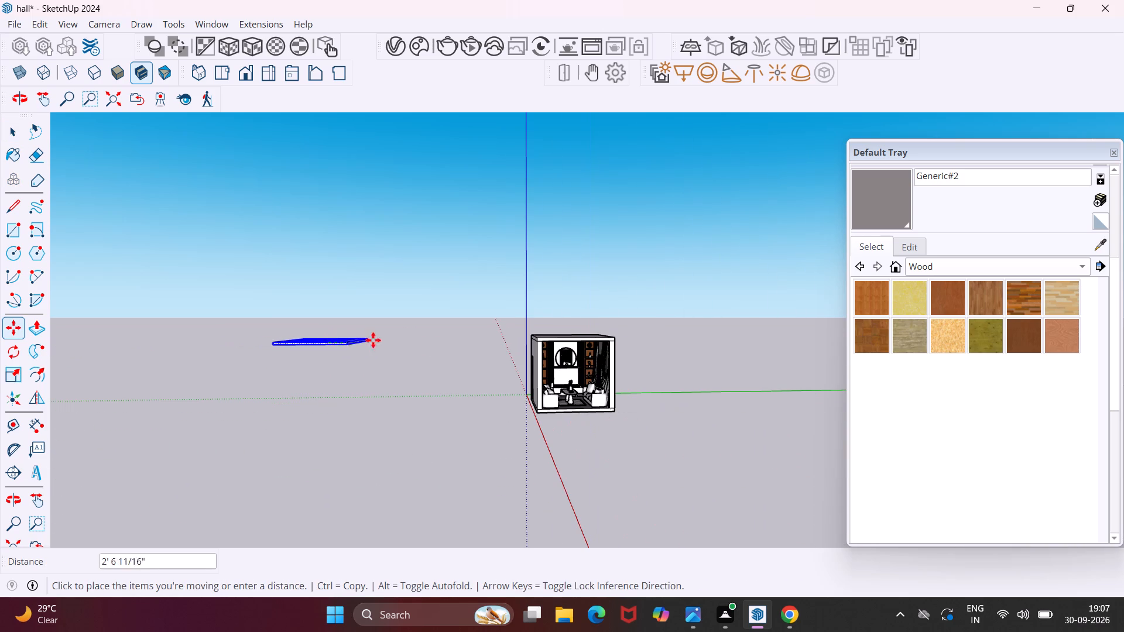
scroll(602, 343, up, 5)
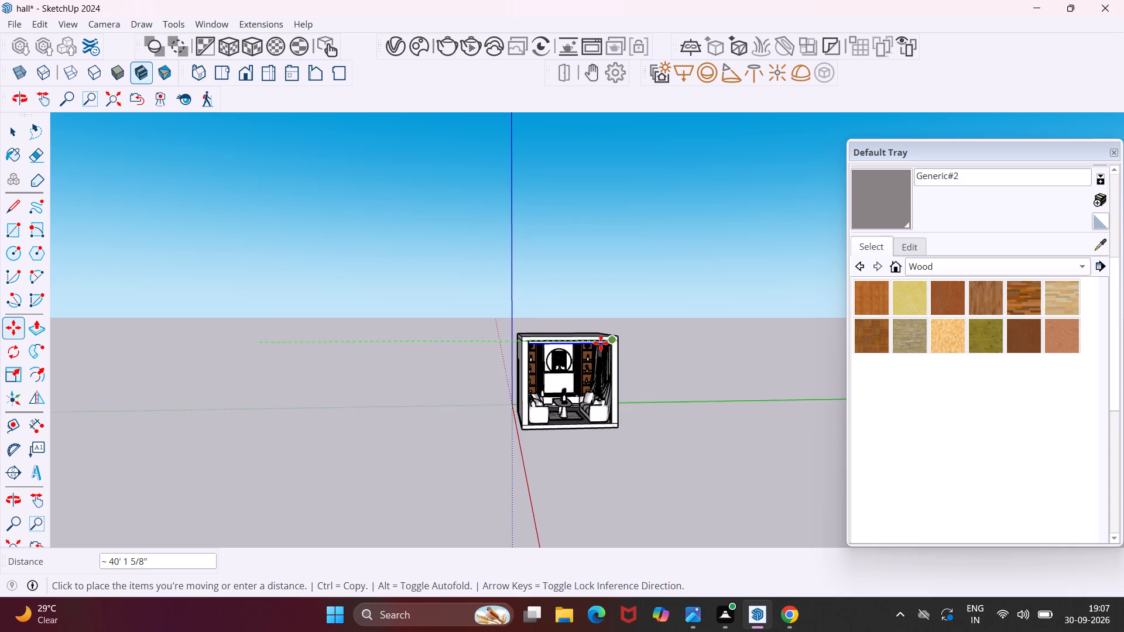
scroll(601, 343, up, 20)
scroll(601, 343, up, 7)
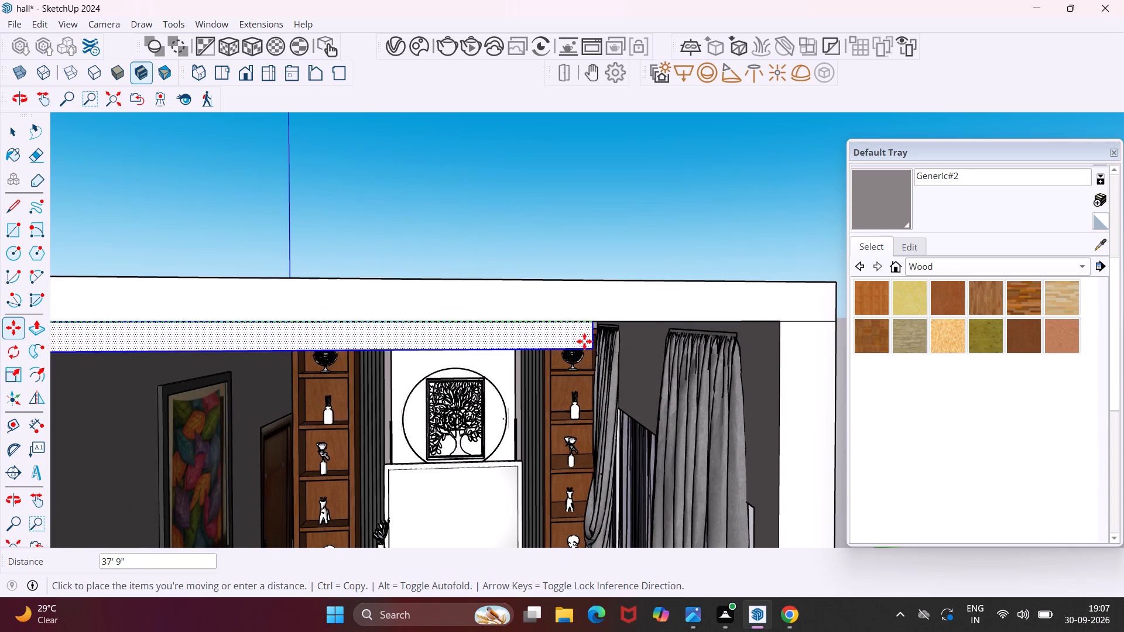
click(780, 322)
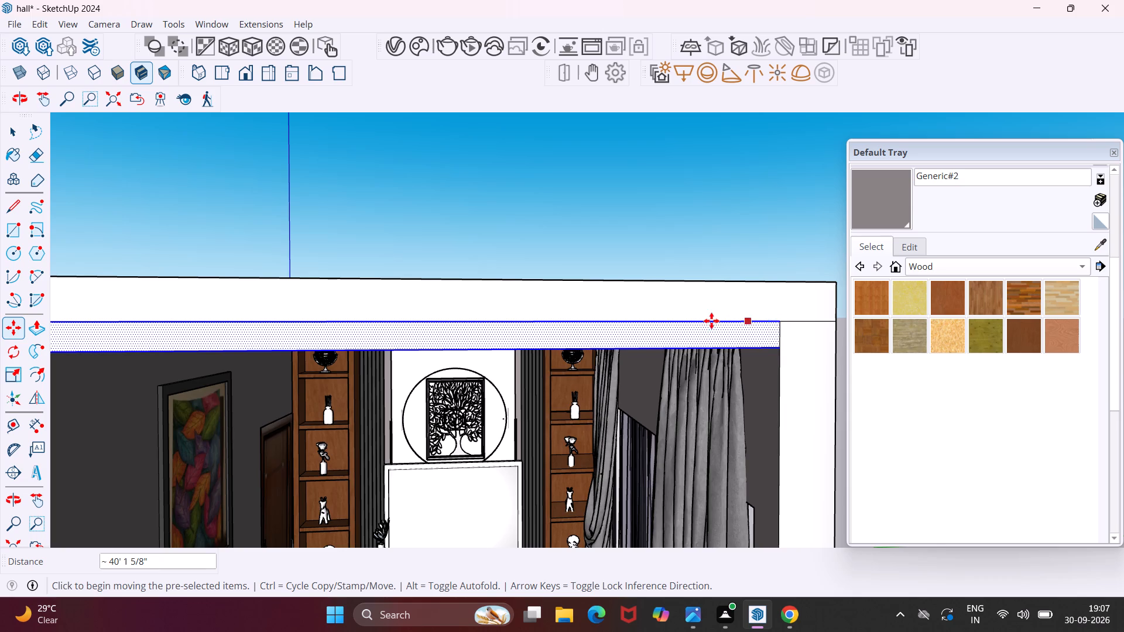
scroll(704, 320, down, 14)
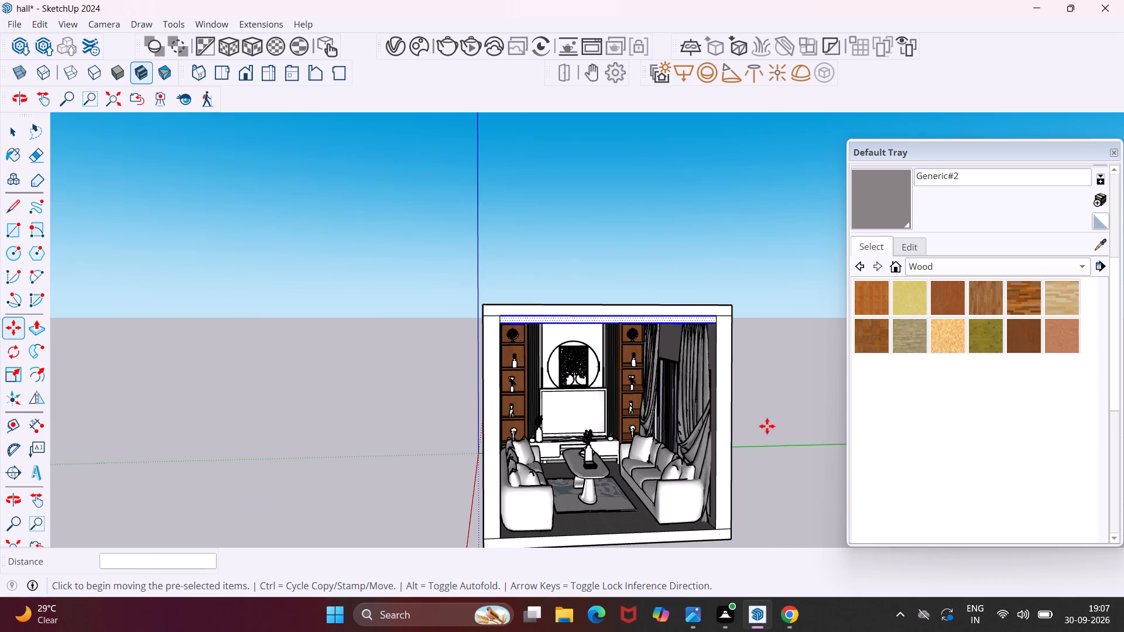
middle_drag(767, 426, 731, 401)
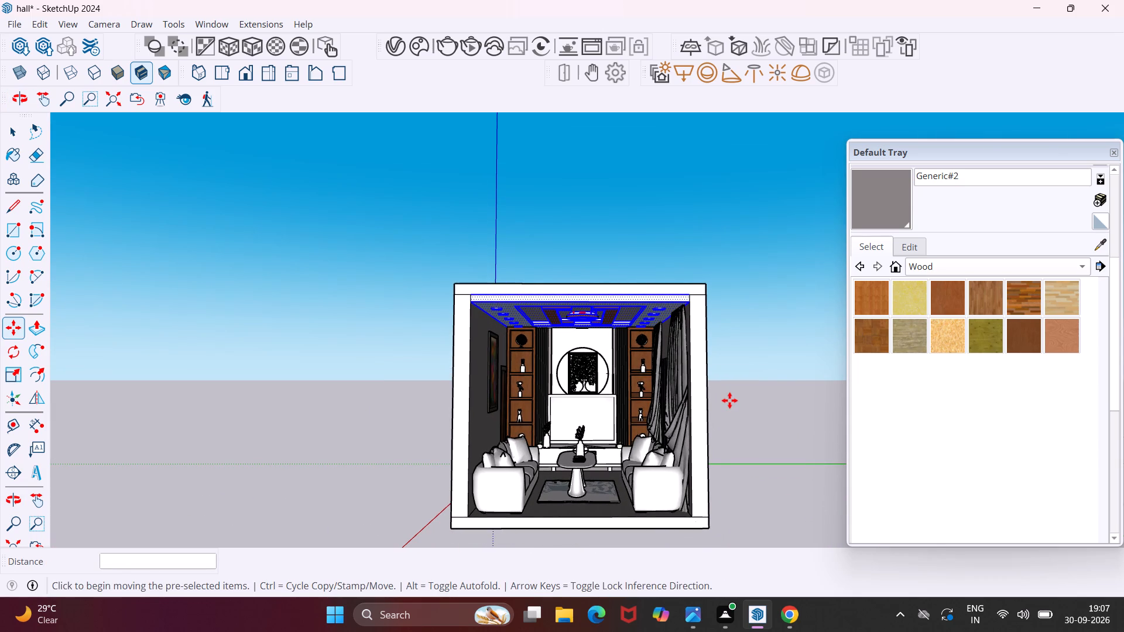
Save the model and clear the false ceiling selection.
key(ctrl+s)
key(Escape)
key(space)
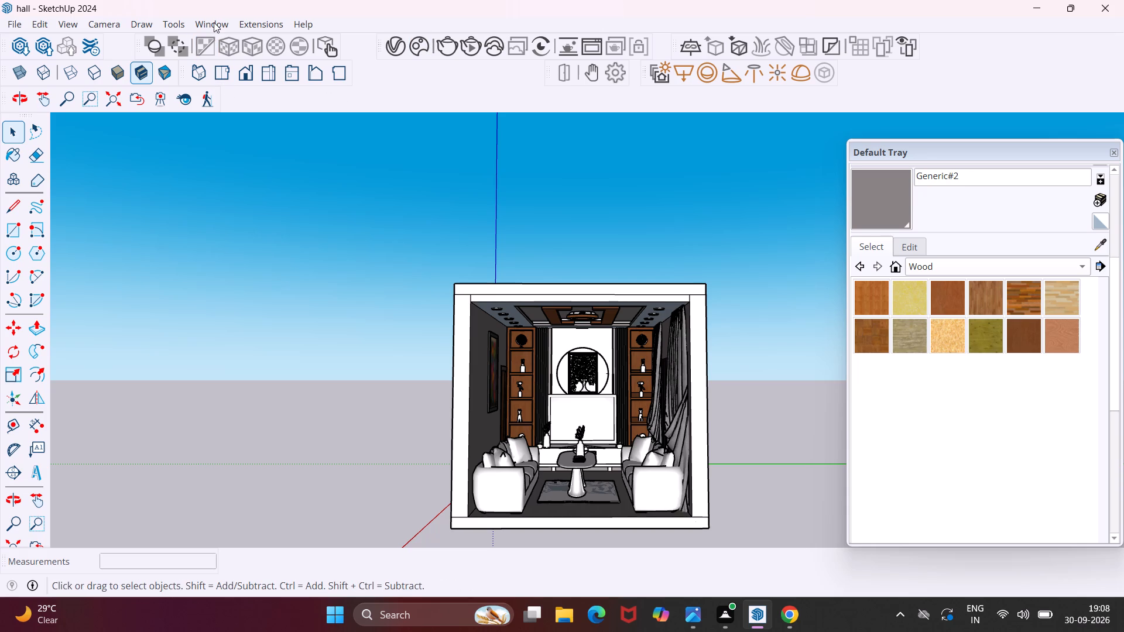
Search the Chaos Cosmos asset library for "tfan", then close the library.
click(418, 52)
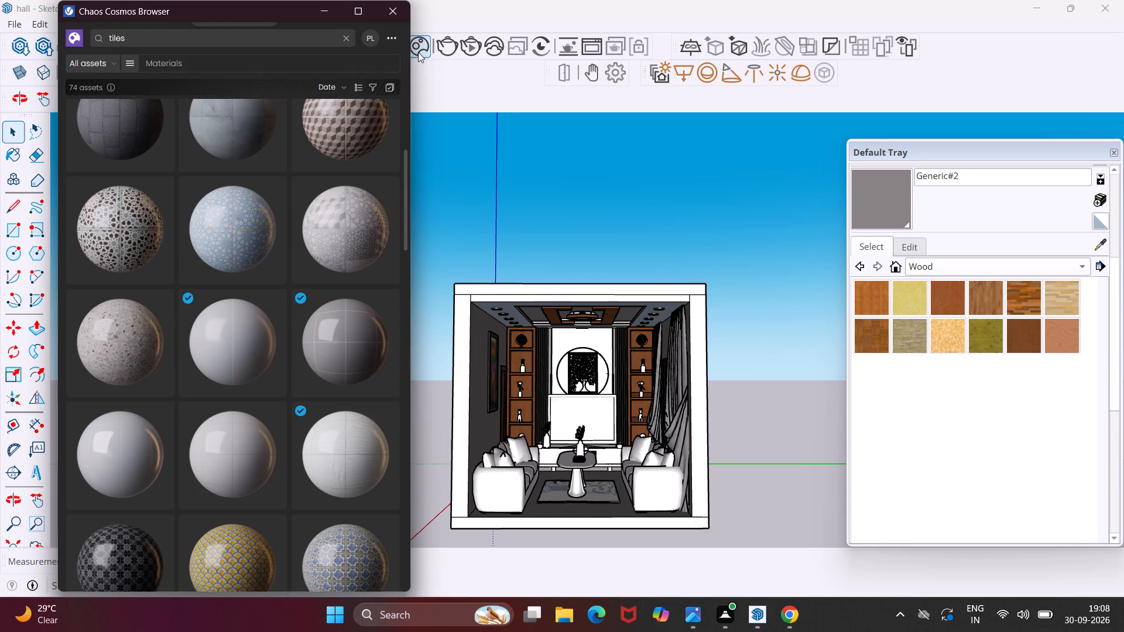
click(251, 42)
key(BackSpace)
key(BackSpace)
key(BackSpace)
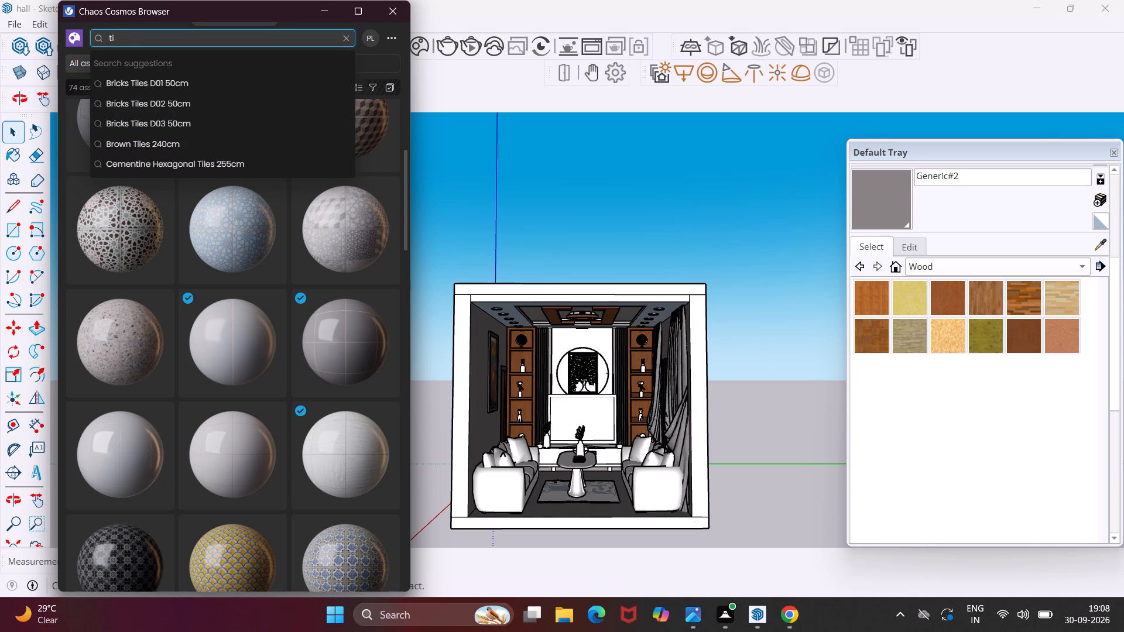
key(BackSpace)
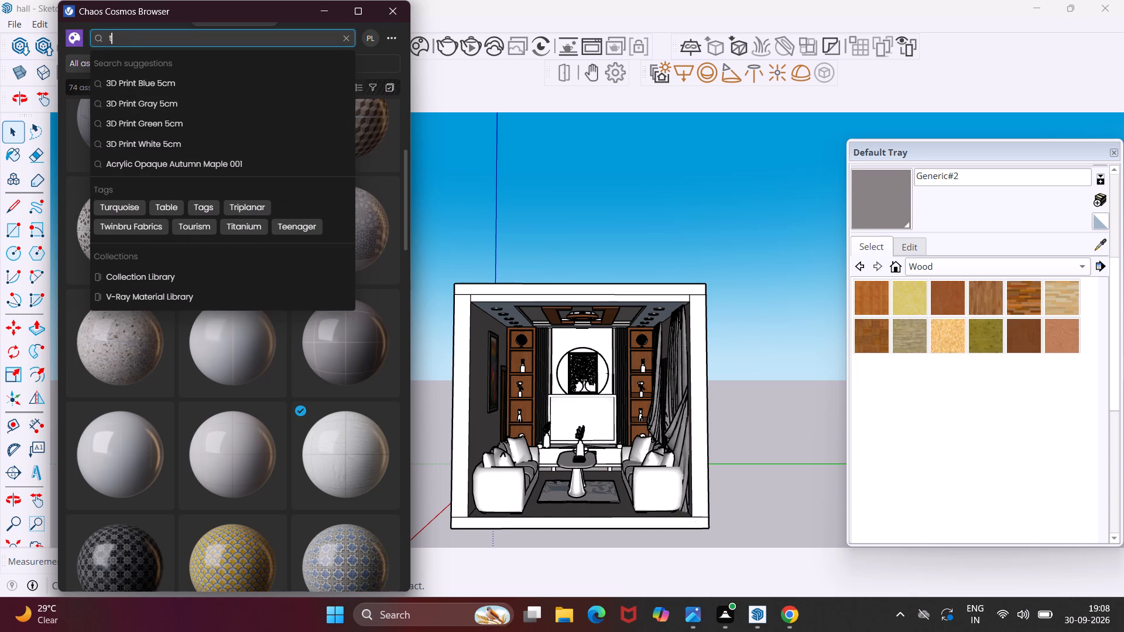
text(fa)
key(n)
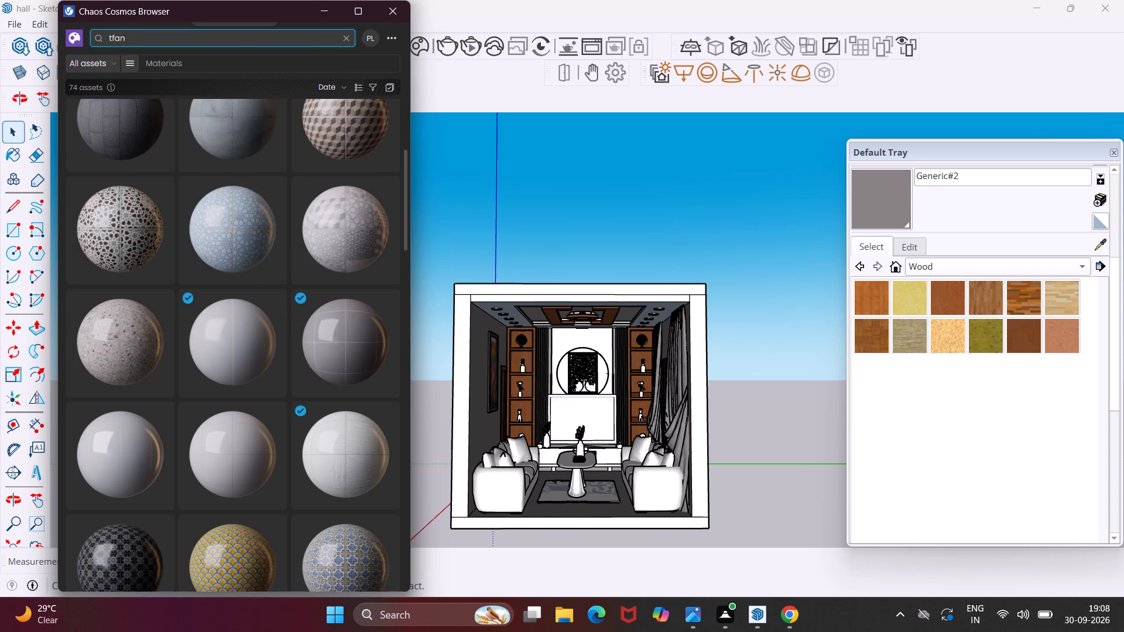
key(Return)
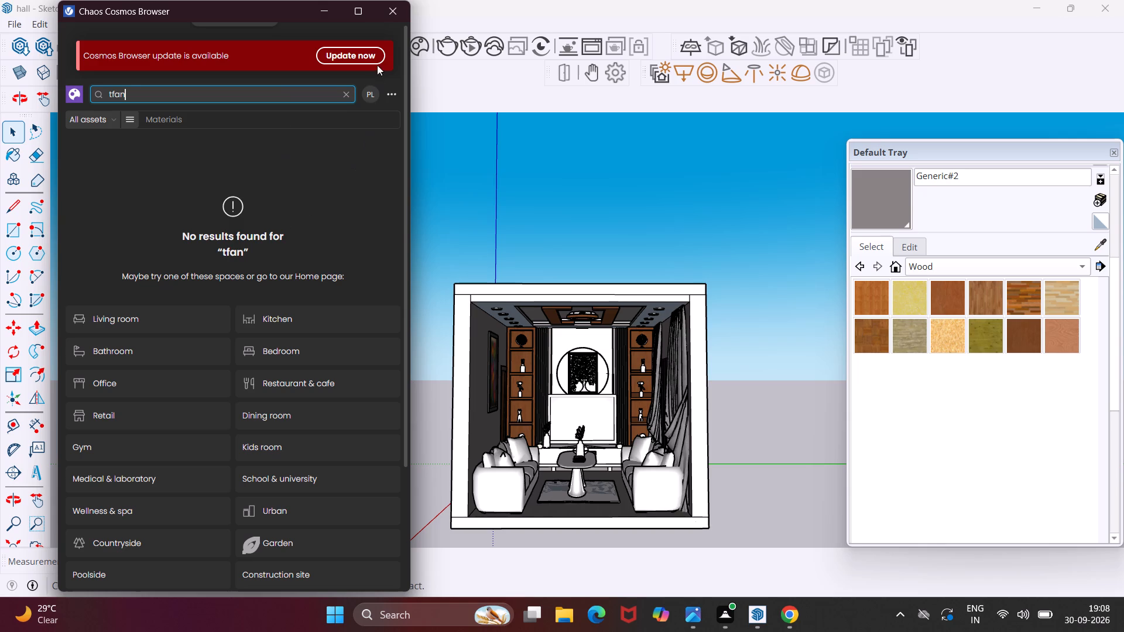
click(383, 18)
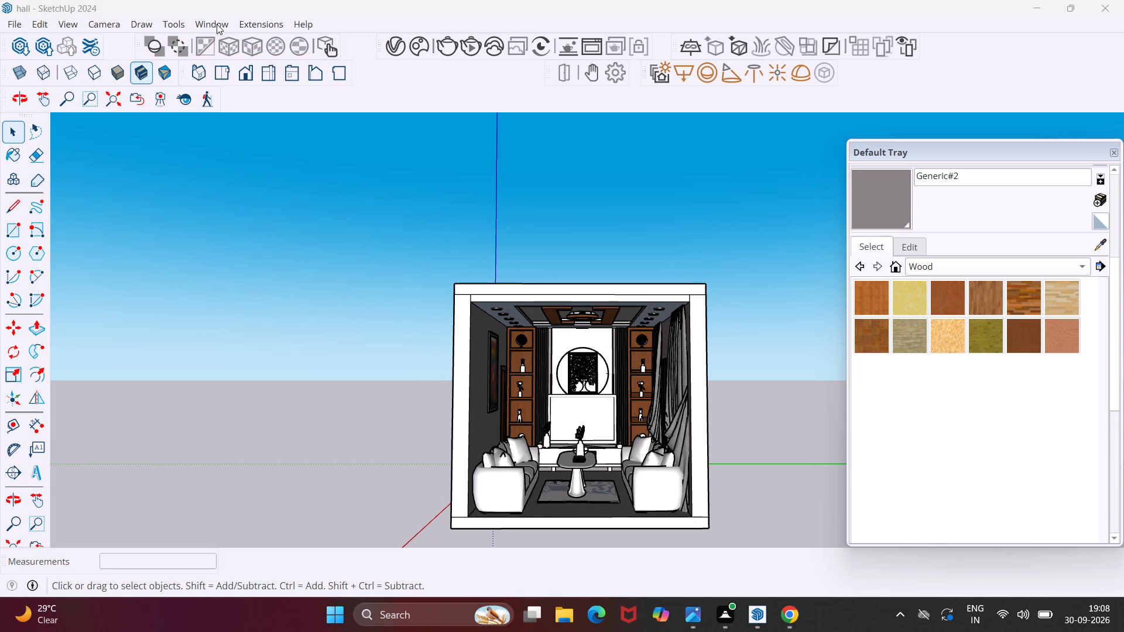
Search the 3D Warehouse models for "fan".
click(218, 23)
click(268, 142)
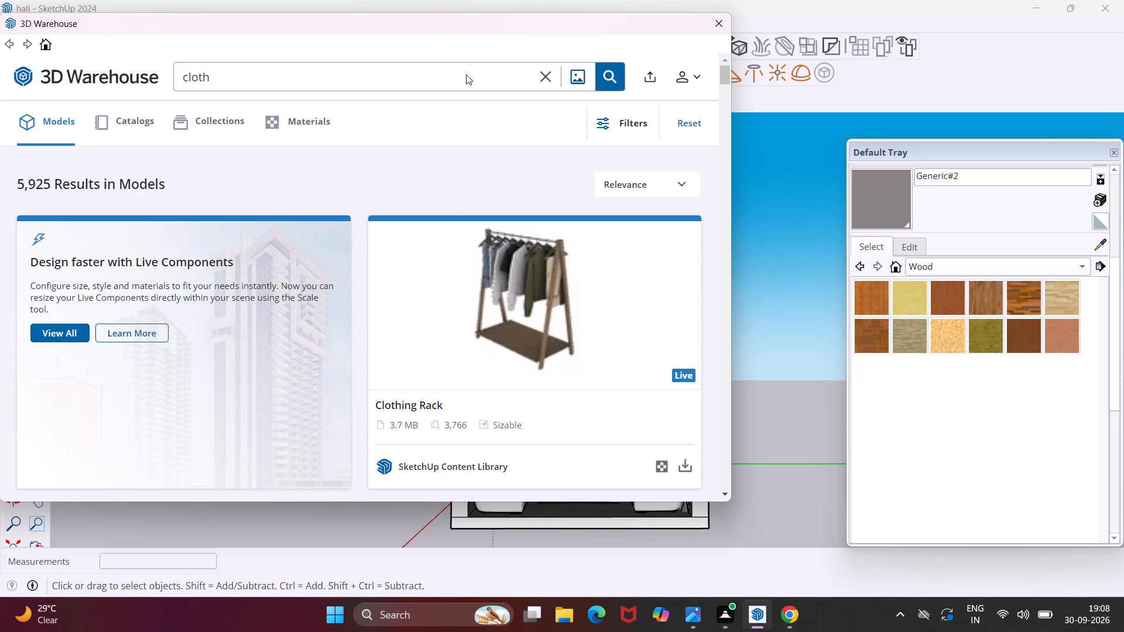
click(313, 89)
key(BackSpace)
key(BackSpace)
key(BackSpace)
key(BackSpace)
key(BackSpace)
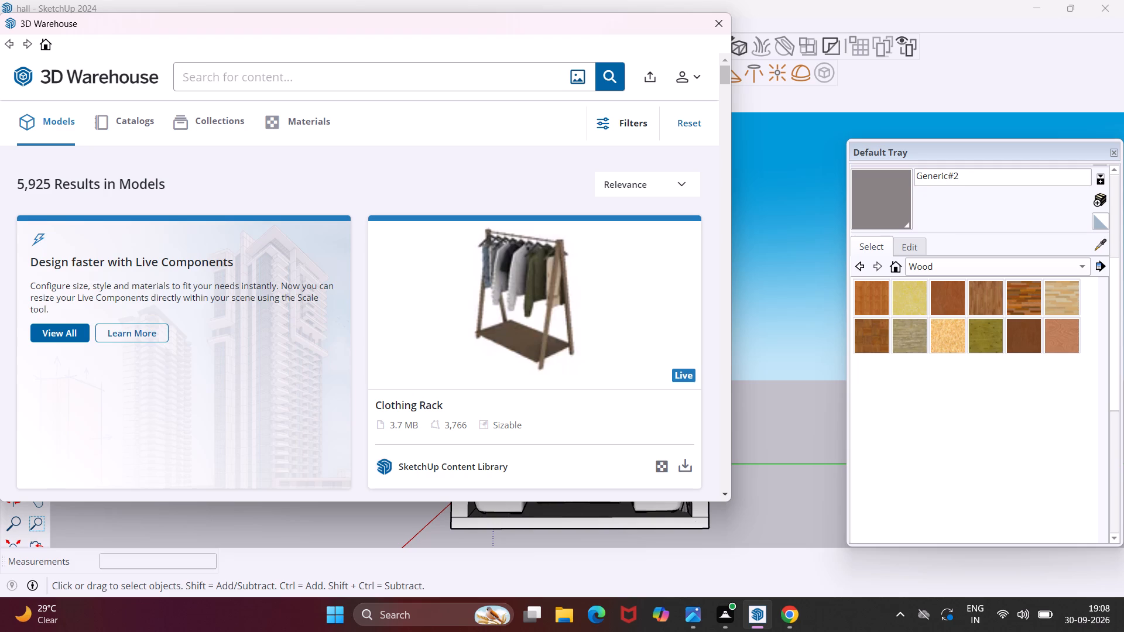
text(fa)
key(n)
key(Return)
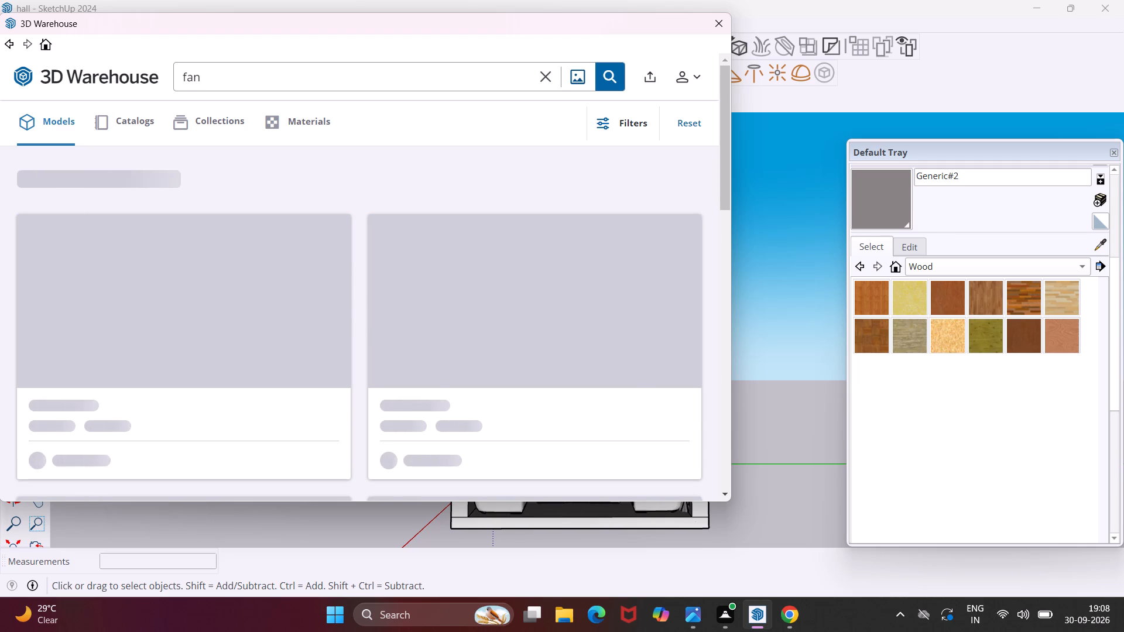
Load the four-bladed dark red "Fan" ceiling fan directly into the model and place it outside the room.
scroll(461, 335, down, 4)
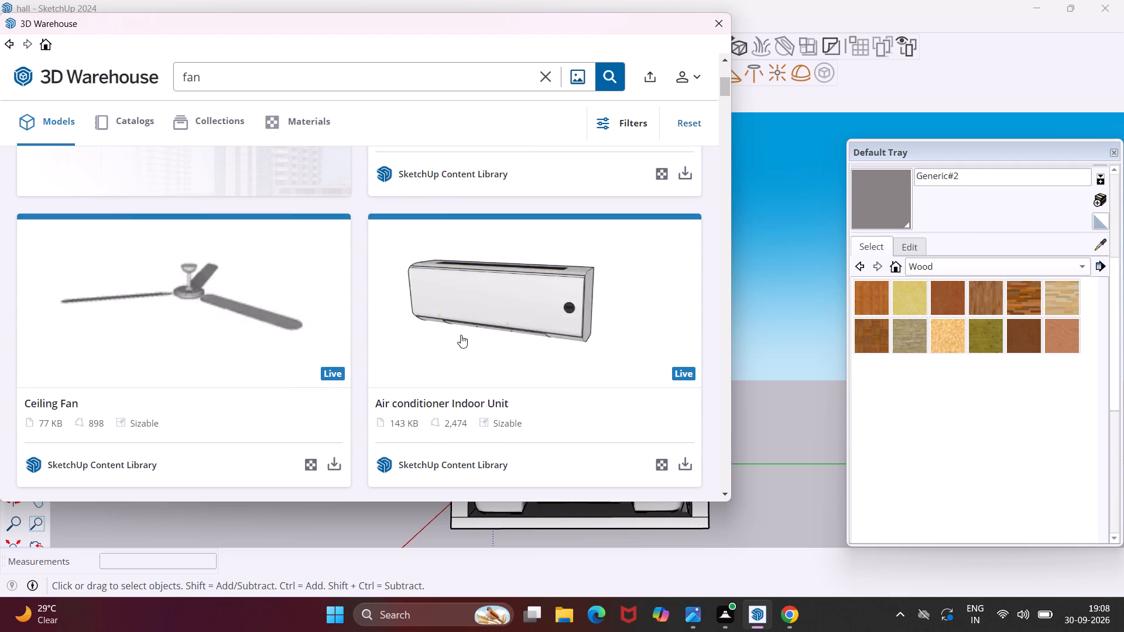
scroll(294, 314, down, 4)
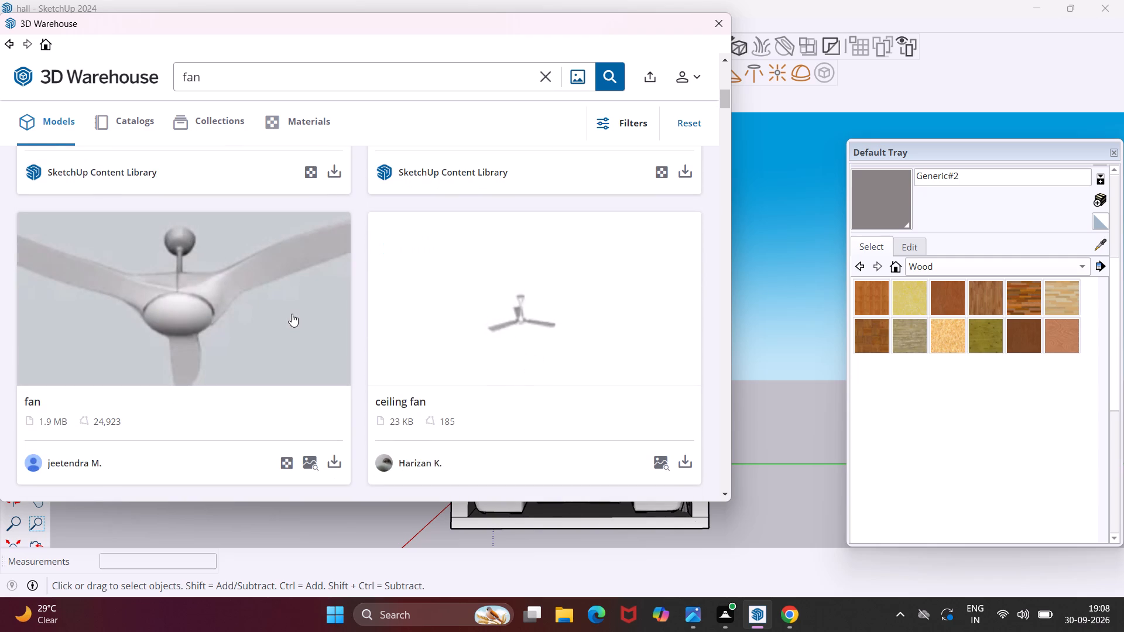
scroll(292, 314, down, 4)
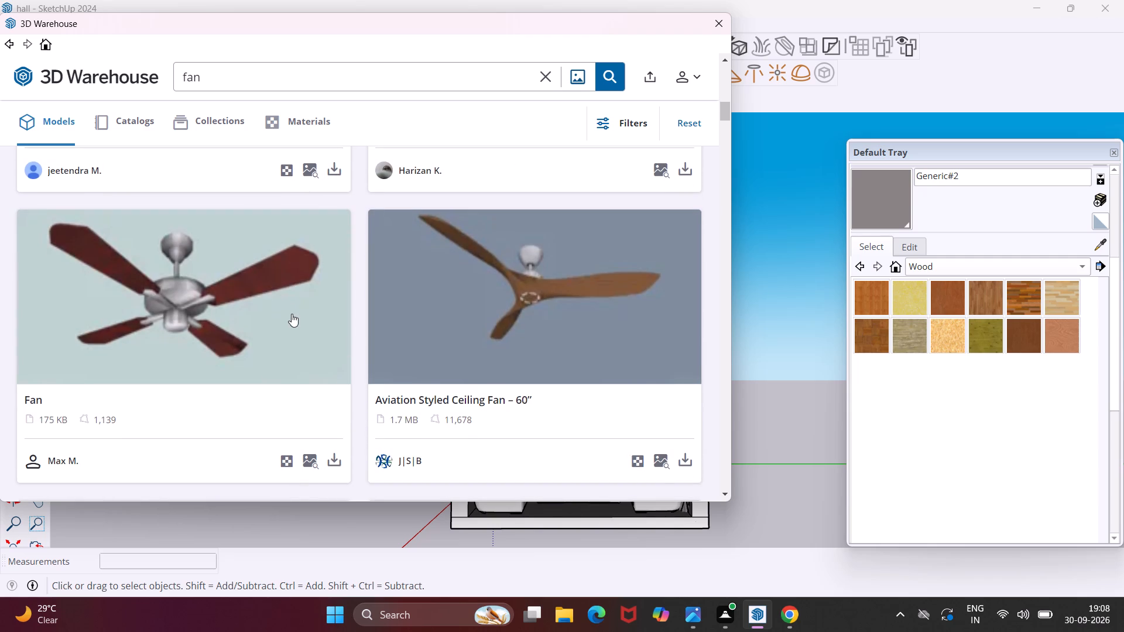
scroll(292, 314, down, 1)
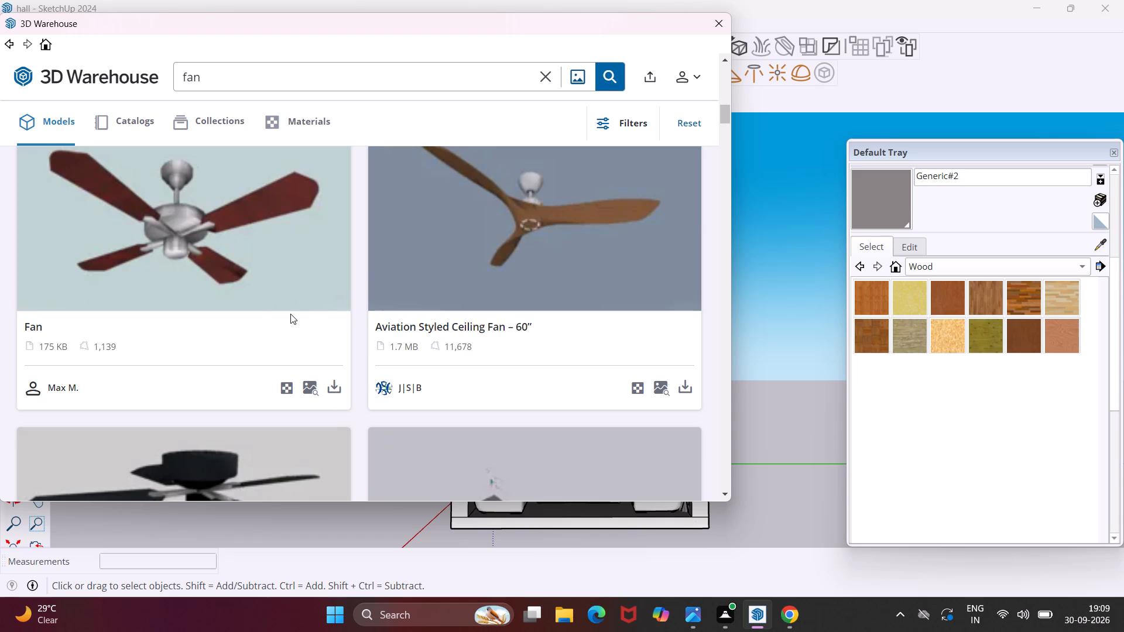
click(340, 395)
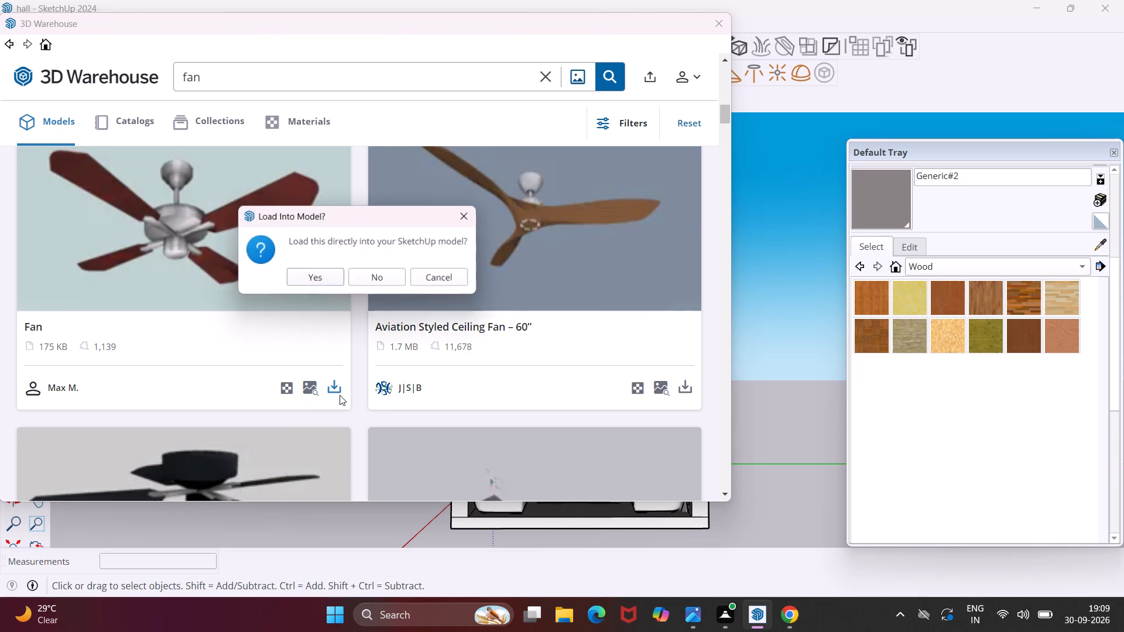
click(327, 276)
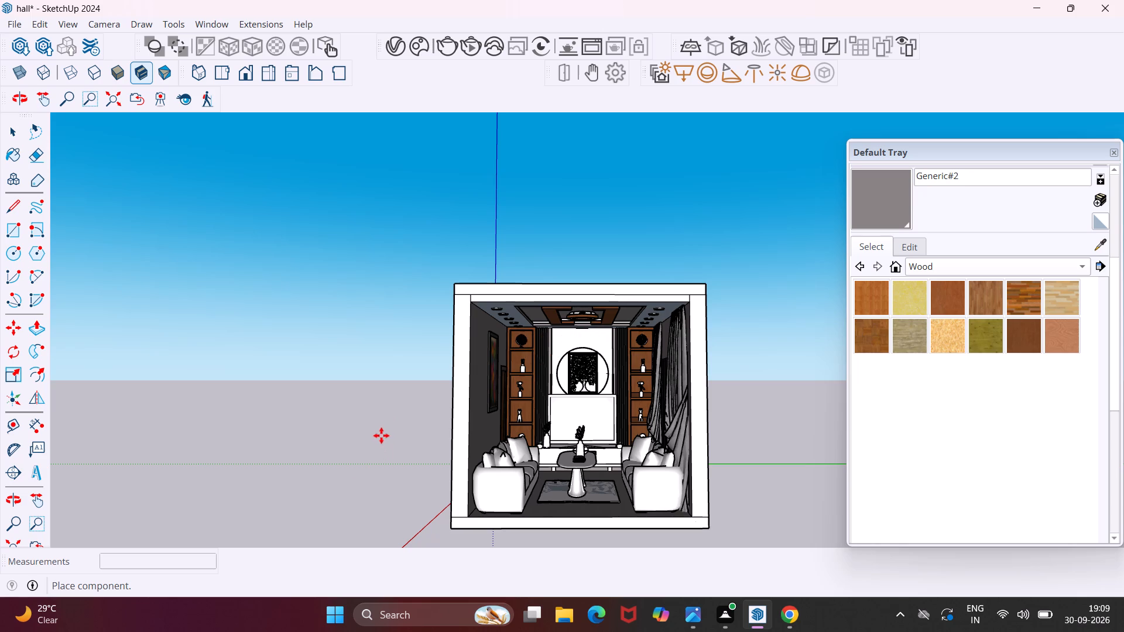
scroll(381, 432, down, 8)
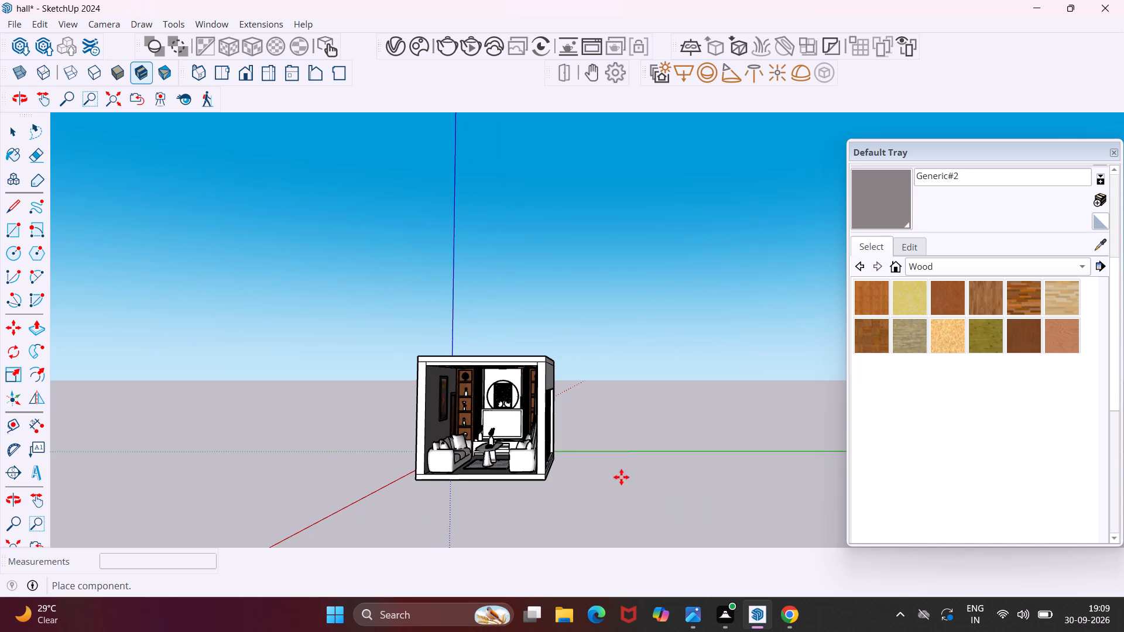
scroll(618, 429, down, 2)
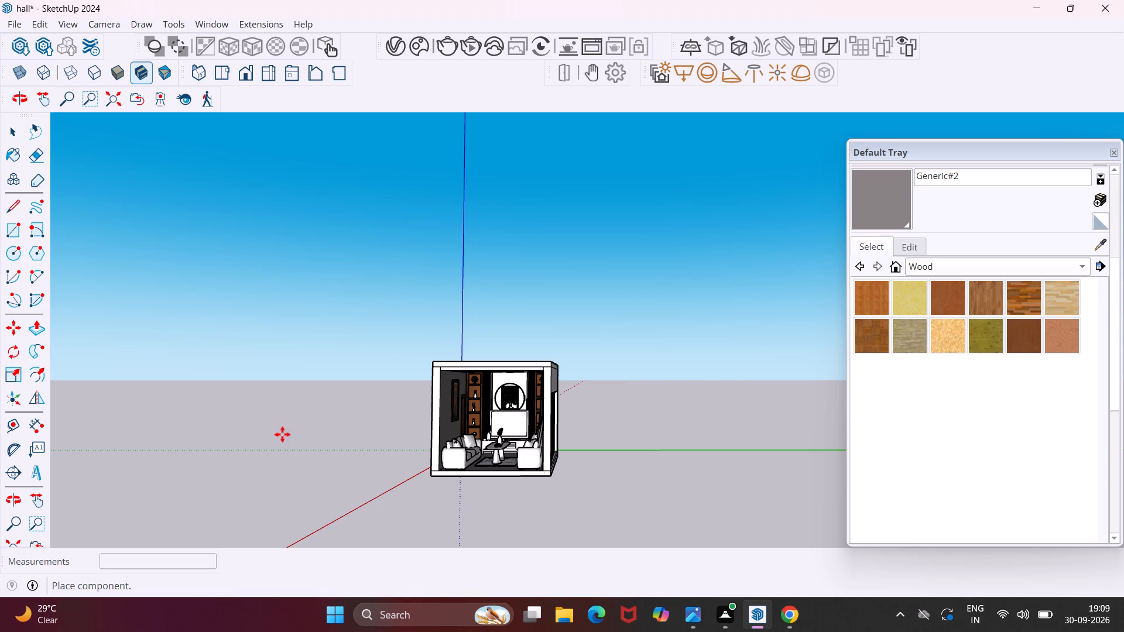
click(307, 461)
scroll(351, 462, down, 3)
scroll(216, 421, down, 10)
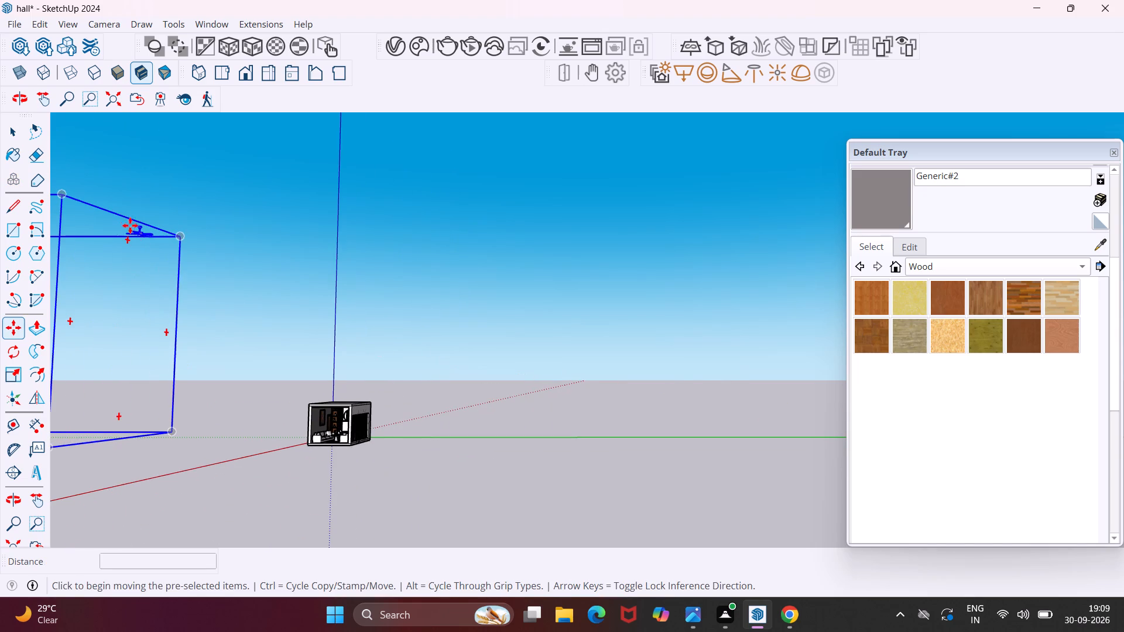
middle_drag(131, 223, 174, 362)
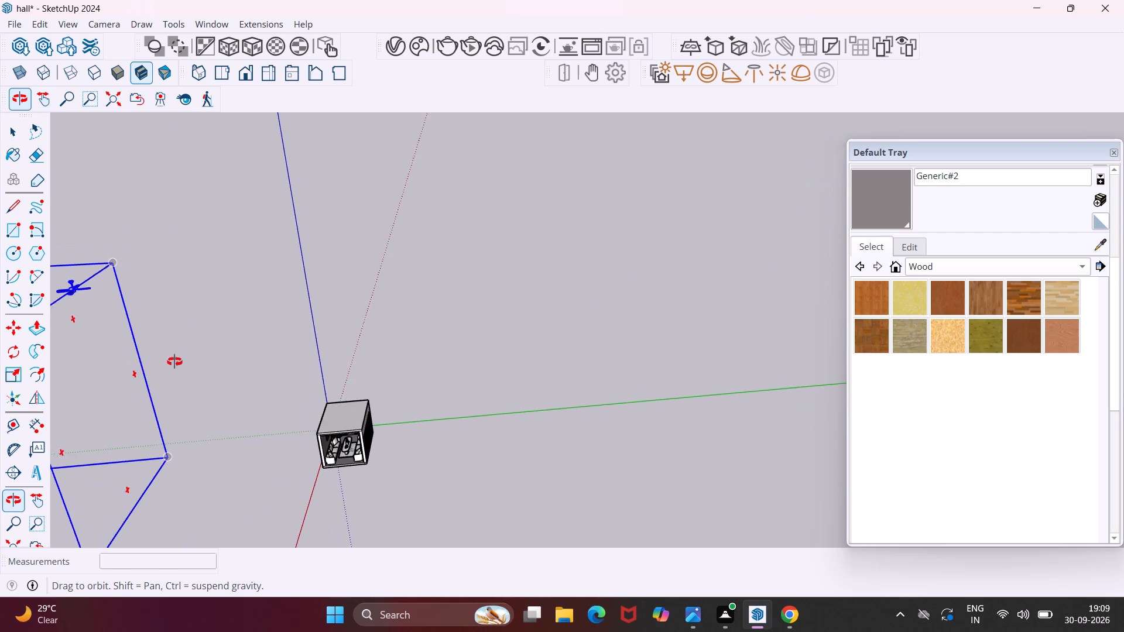
Move the ceiling fan about 70' 10" from outside into the room, placing its top mount at the false ceiling's round wooden ring.
middle_drag(174, 362, 168, 369)
scroll(80, 287, up, 10)
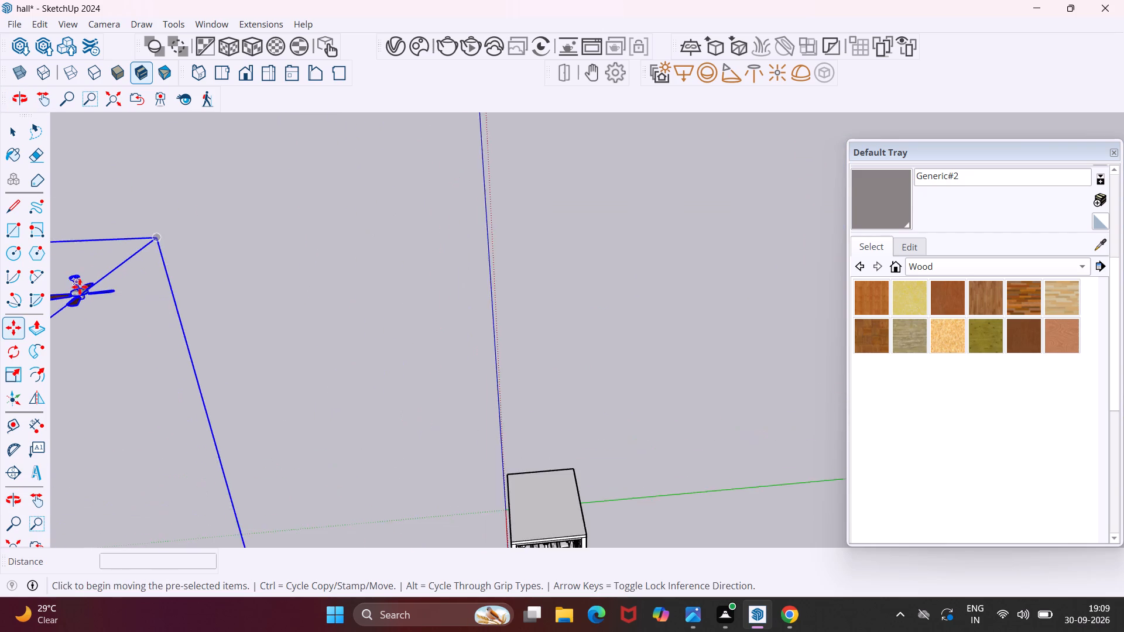
scroll(80, 287, up, 11)
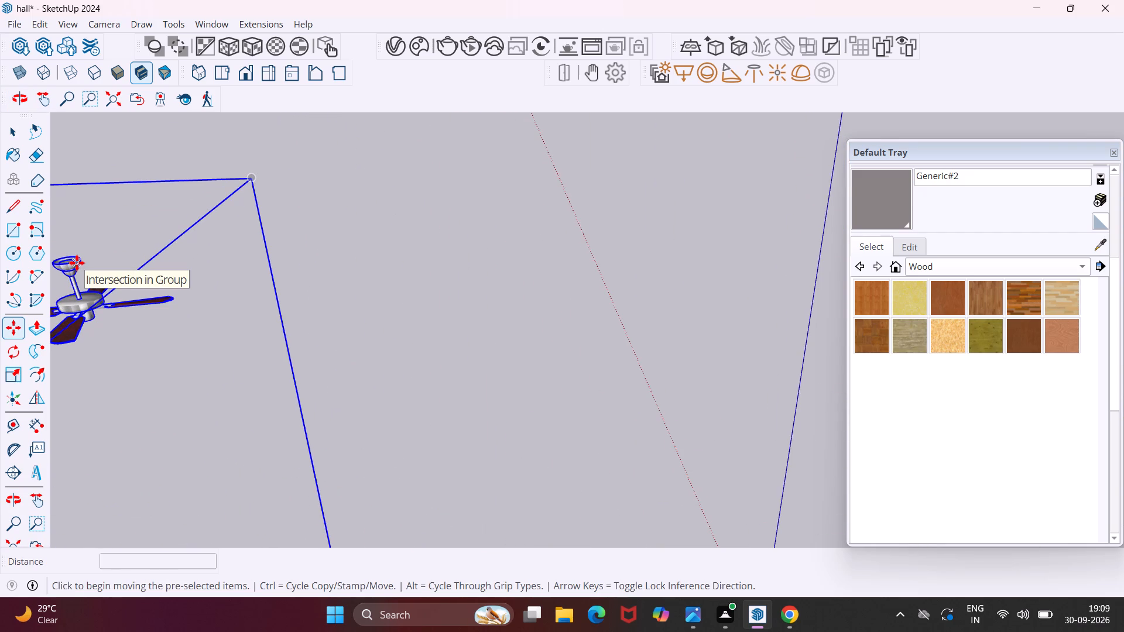
click(77, 263)
scroll(126, 271, down, 15)
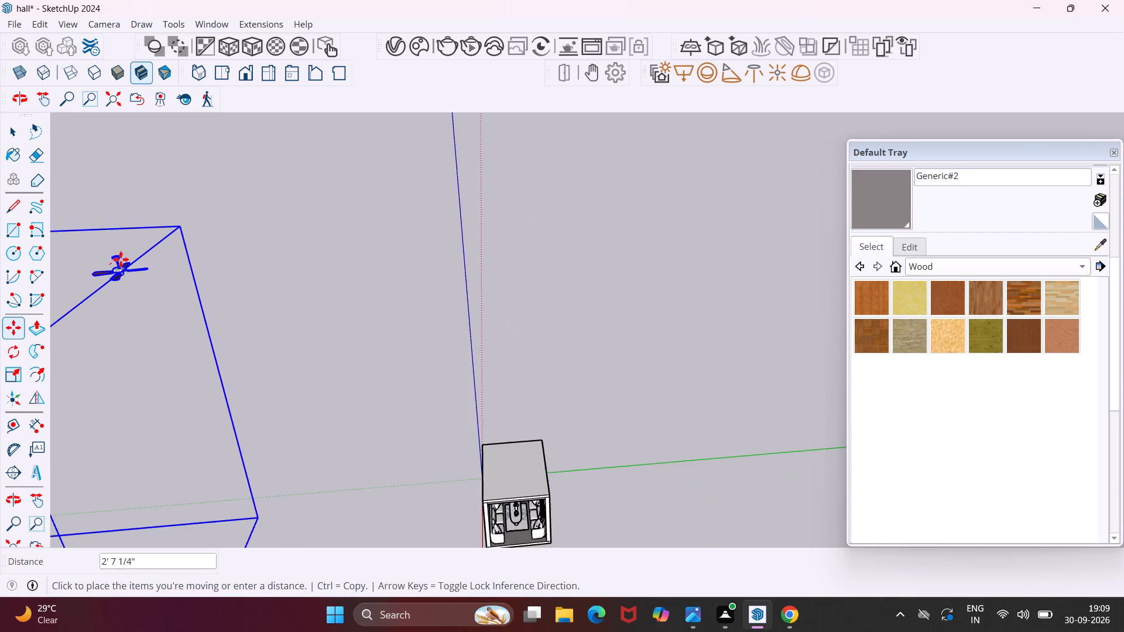
scroll(121, 259, down, 10)
scroll(188, 262, down, 4)
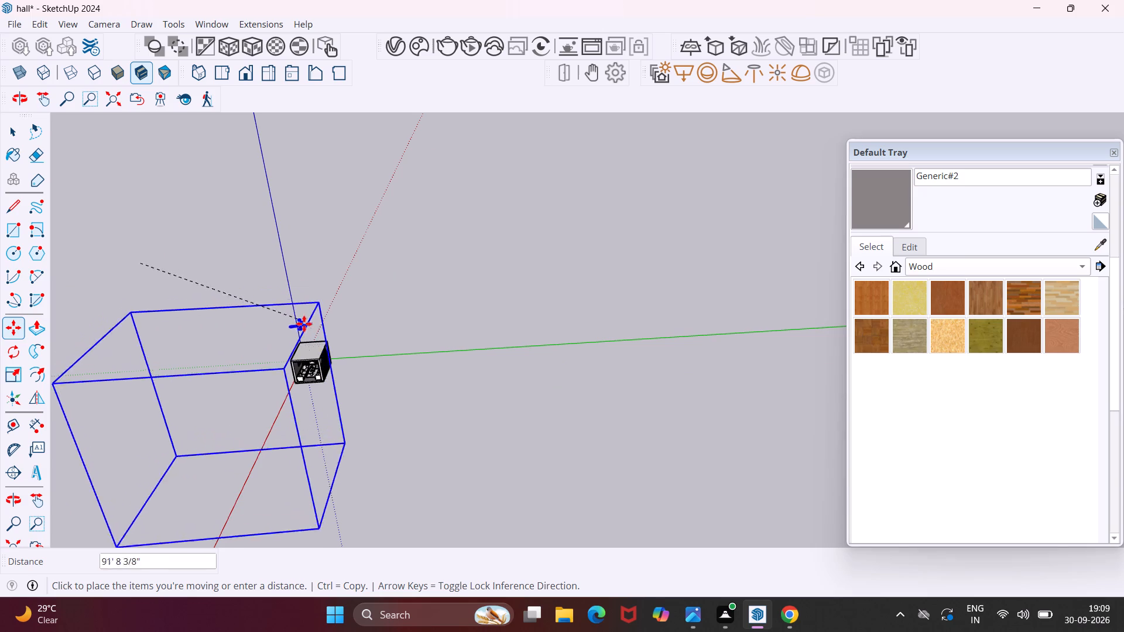
scroll(309, 363, up, 17)
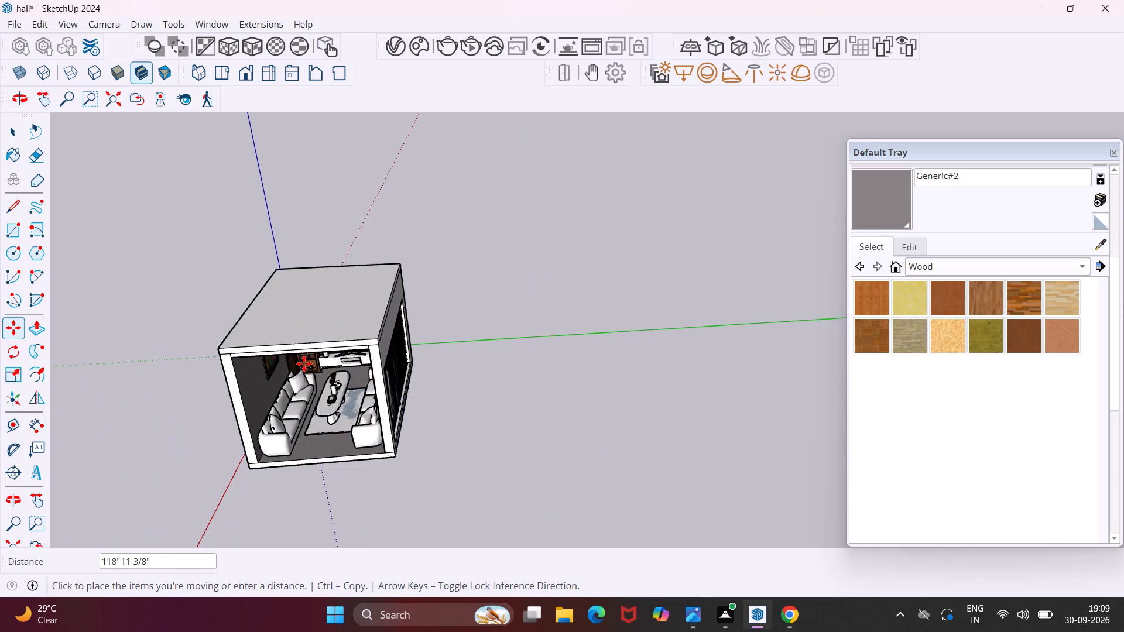
scroll(304, 363, up, 6)
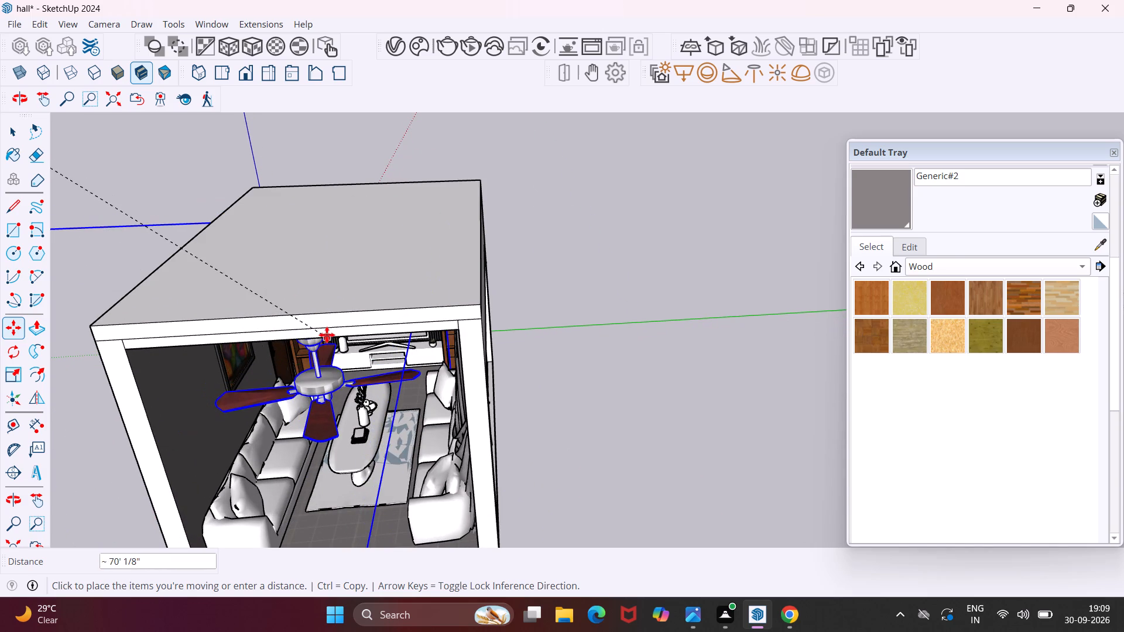
middle_drag(327, 335, 354, 189)
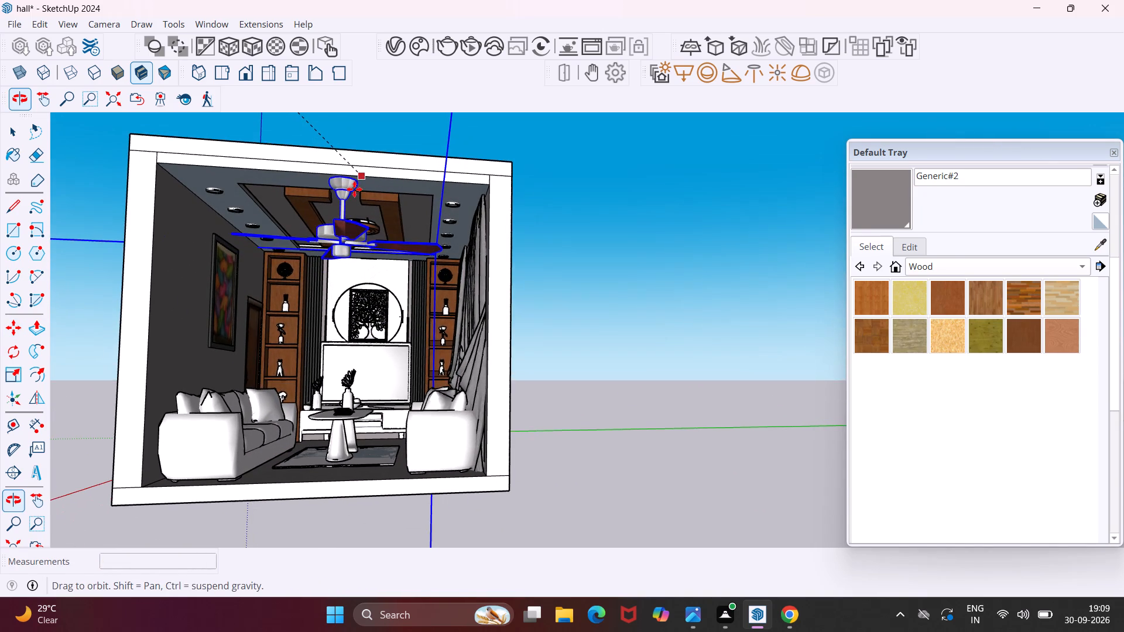
scroll(369, 225, up, 3)
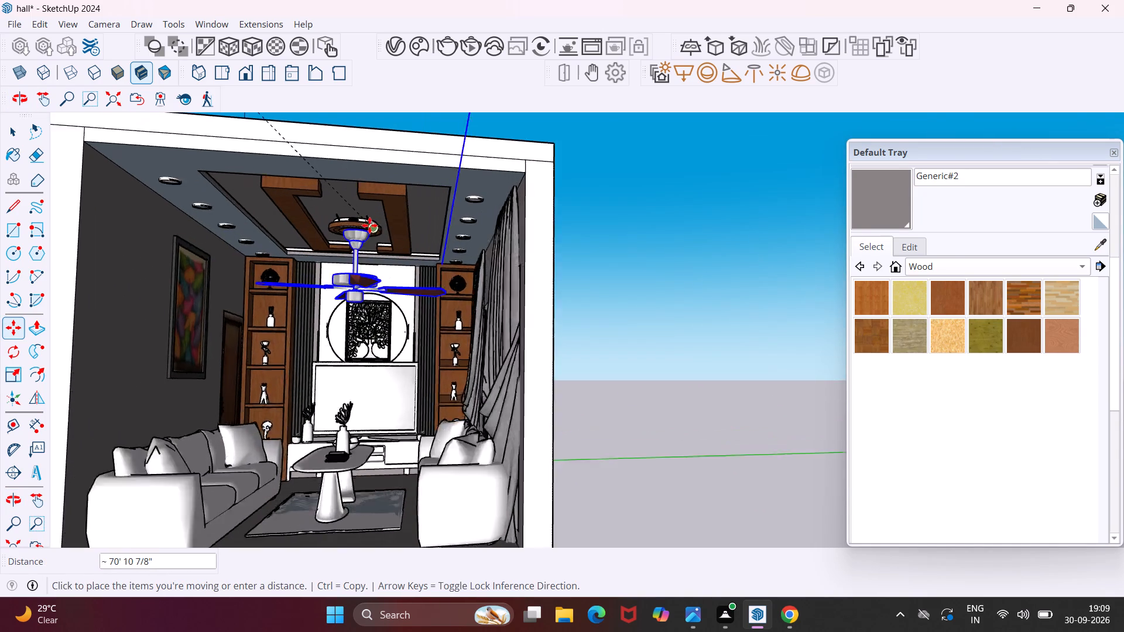
scroll(369, 225, up, 16)
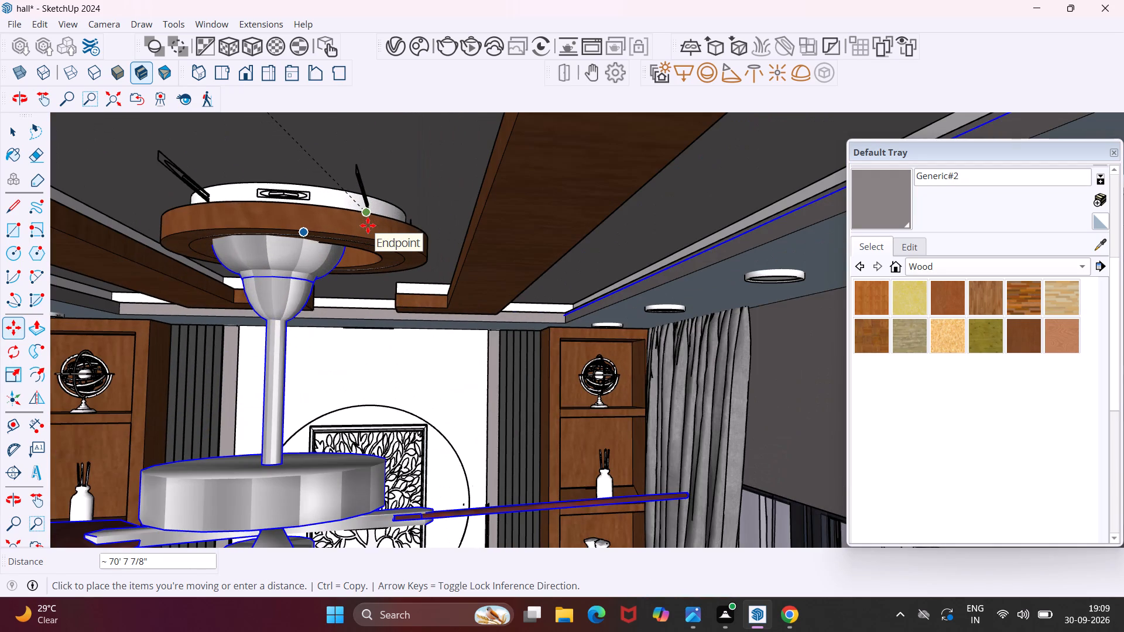
middle_drag(368, 225, 379, 101)
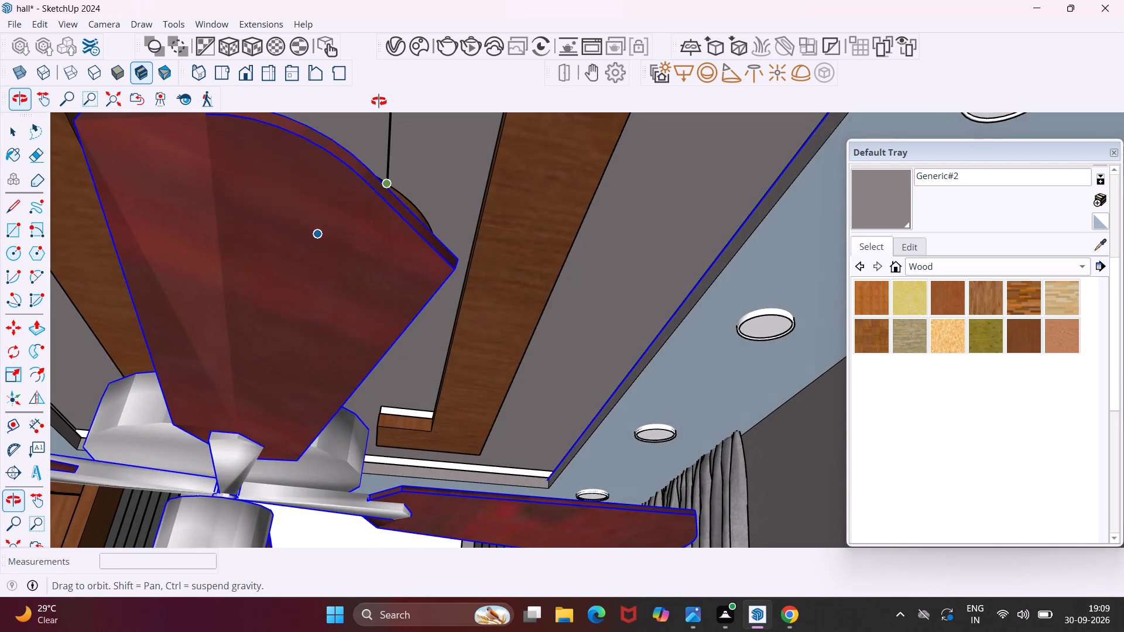
middle_drag(379, 101, 383, 126)
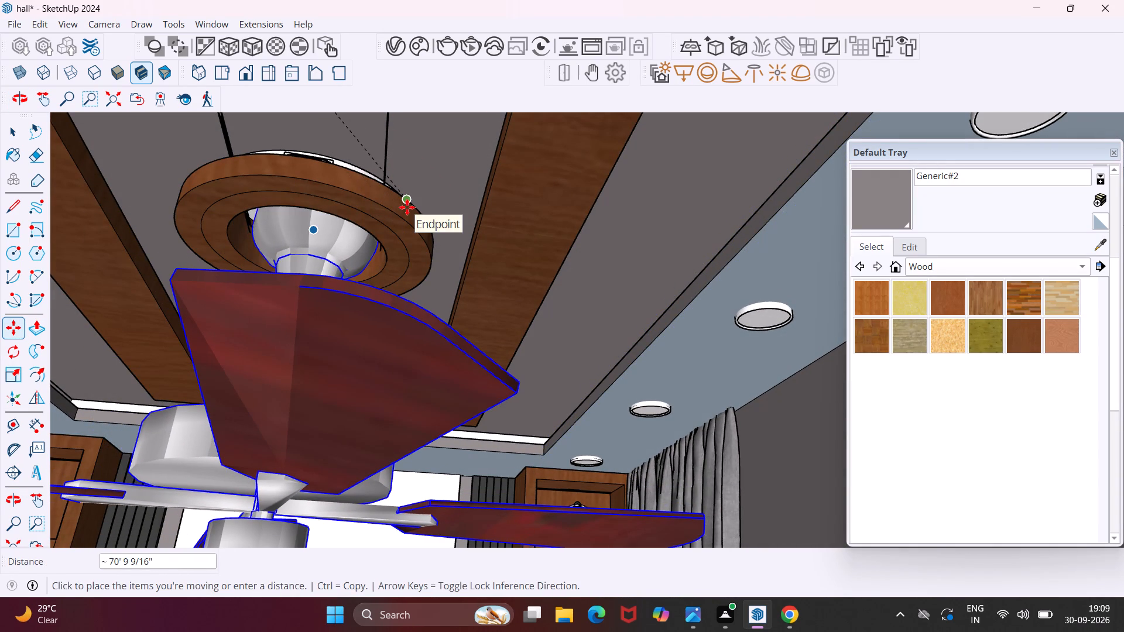
click(407, 203)
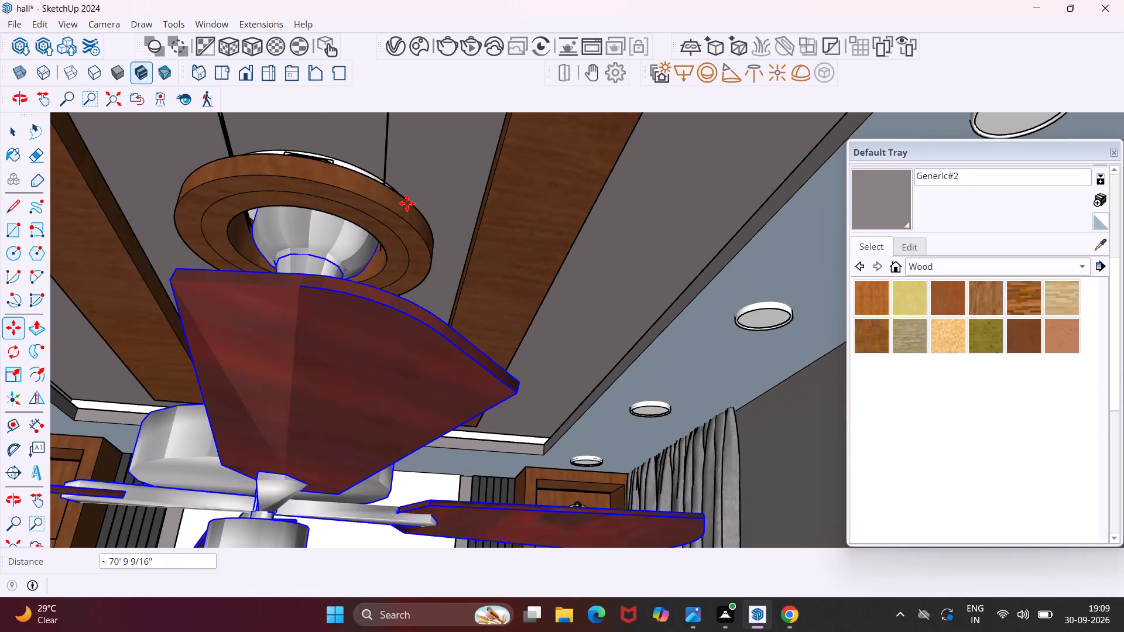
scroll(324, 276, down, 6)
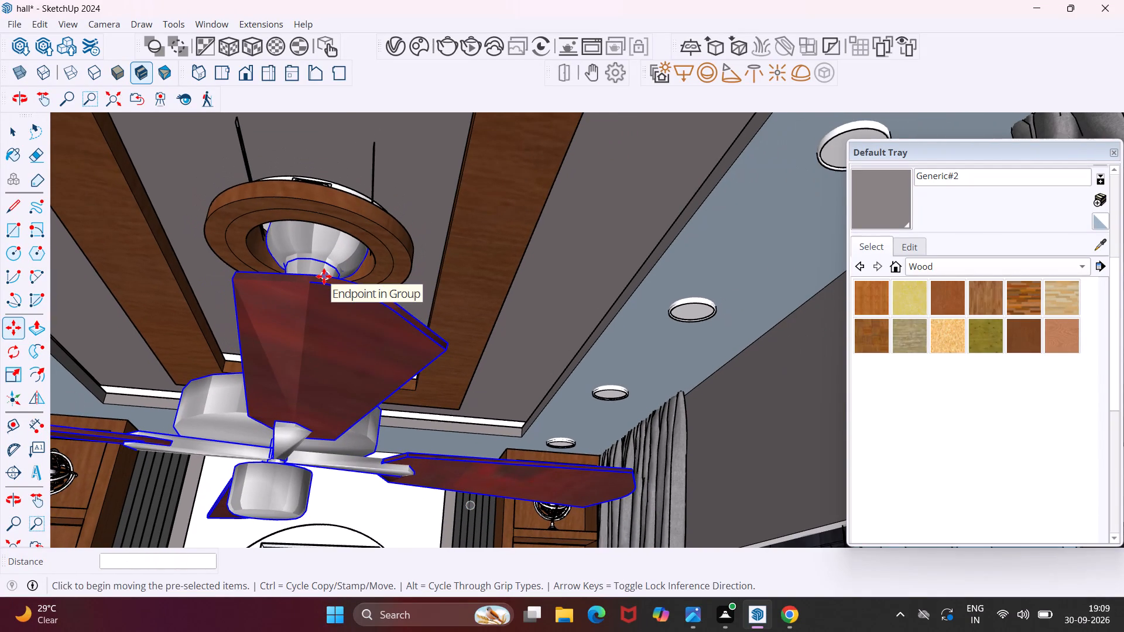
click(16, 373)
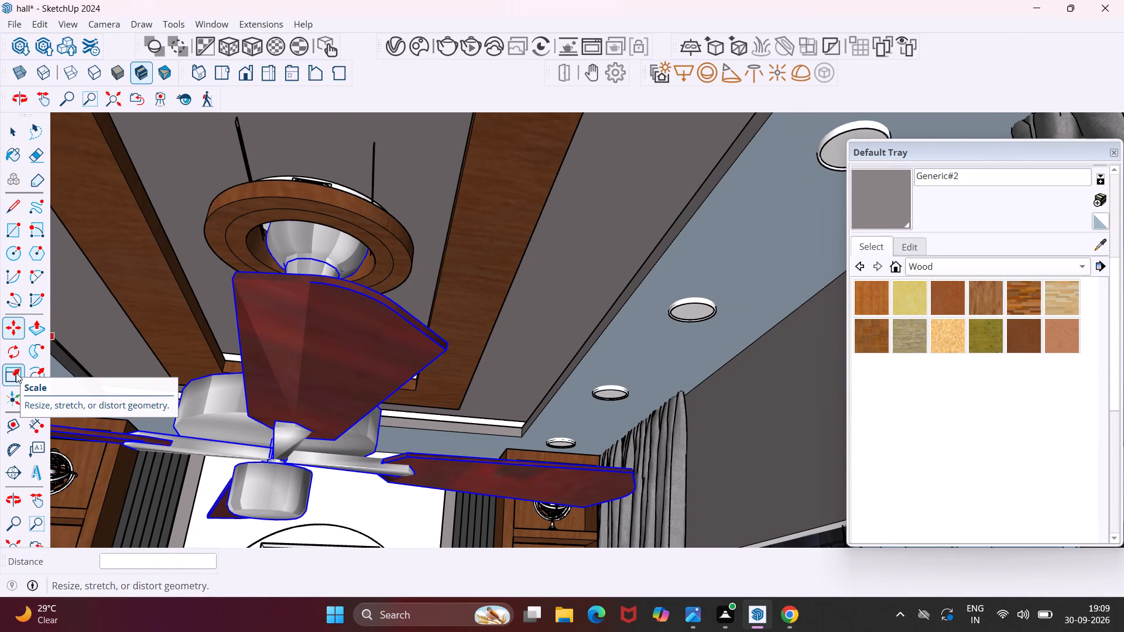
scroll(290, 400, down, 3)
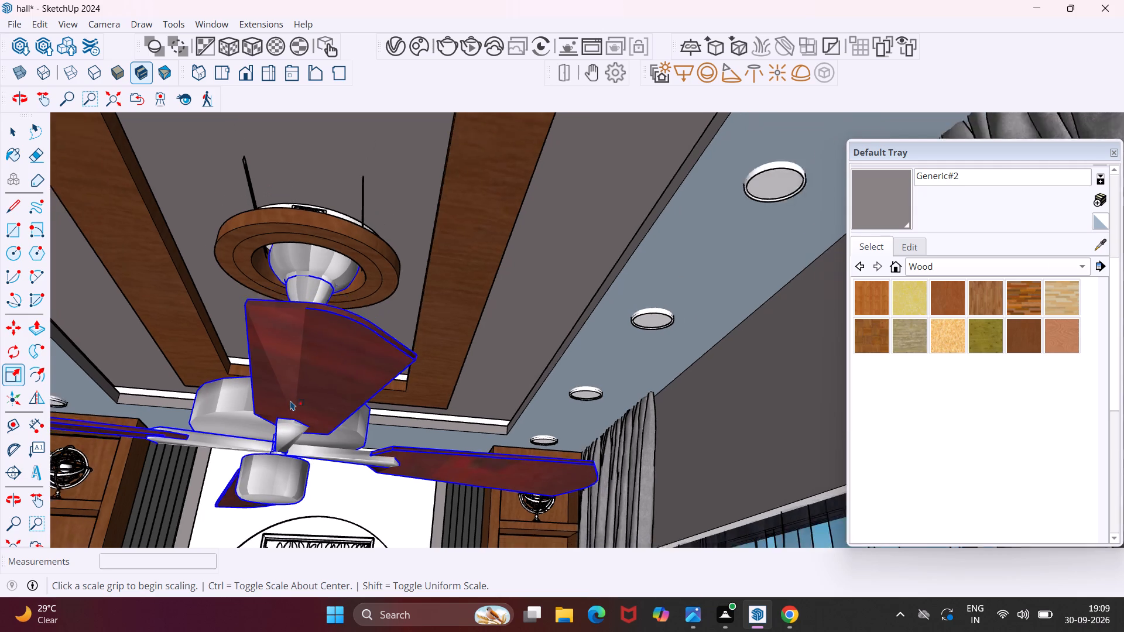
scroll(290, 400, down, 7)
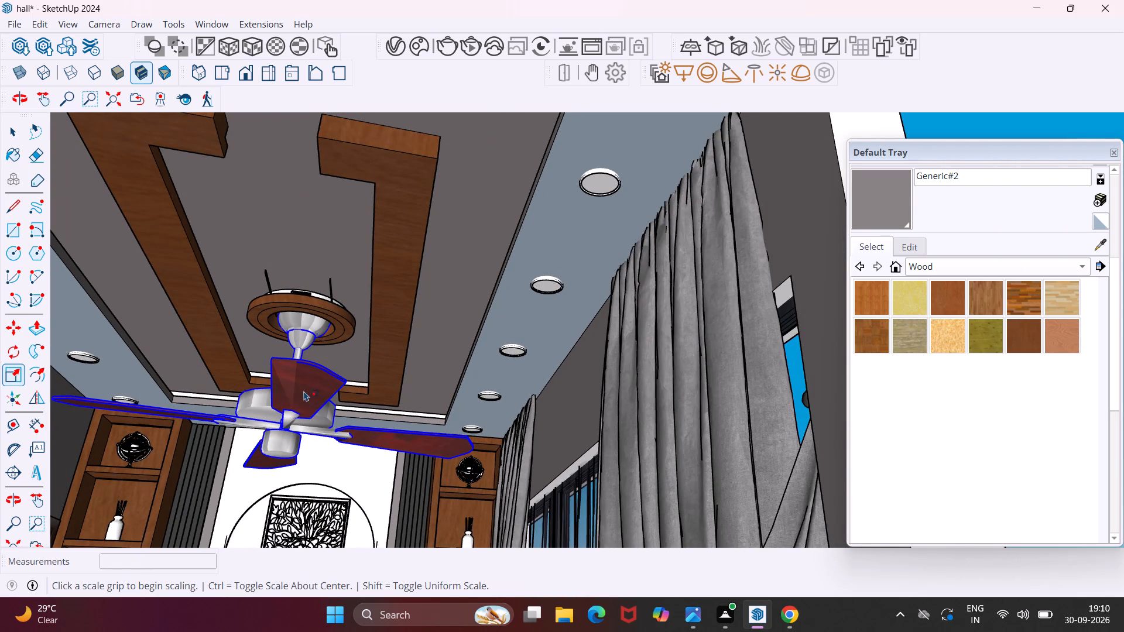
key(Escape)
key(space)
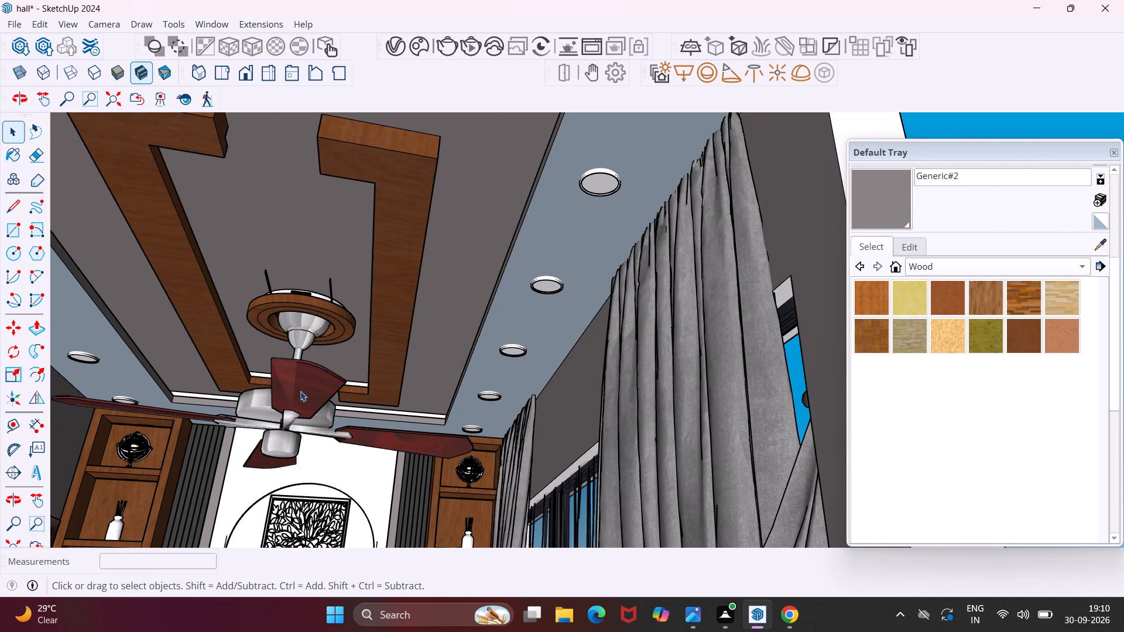
Open the ceiling fan group for editing.
double_click(299, 391)
double_click(299, 391)
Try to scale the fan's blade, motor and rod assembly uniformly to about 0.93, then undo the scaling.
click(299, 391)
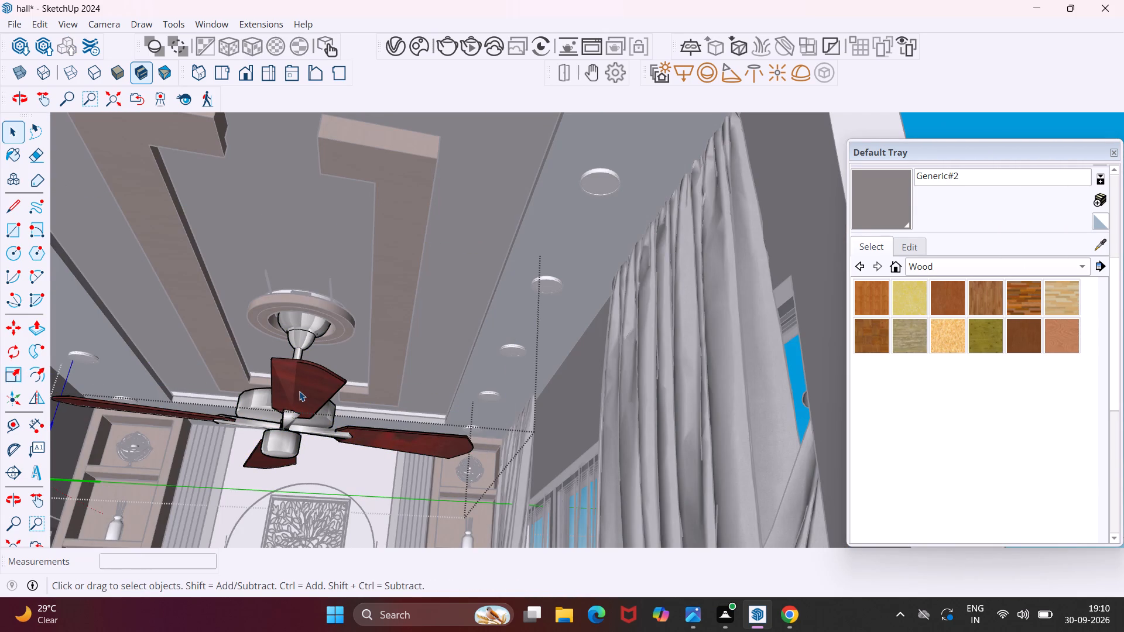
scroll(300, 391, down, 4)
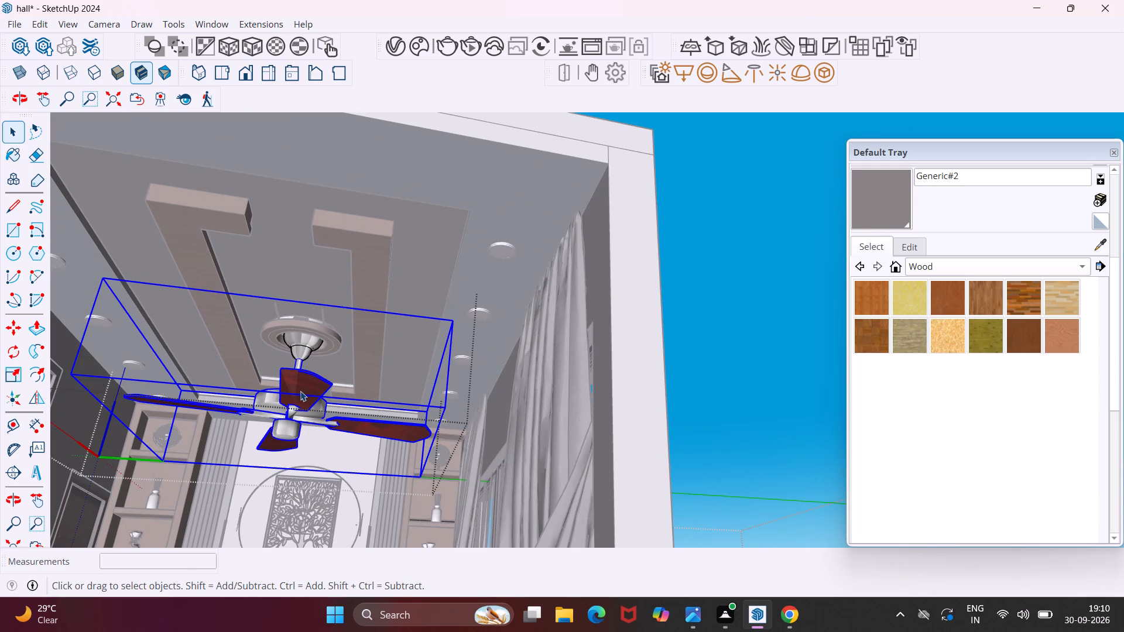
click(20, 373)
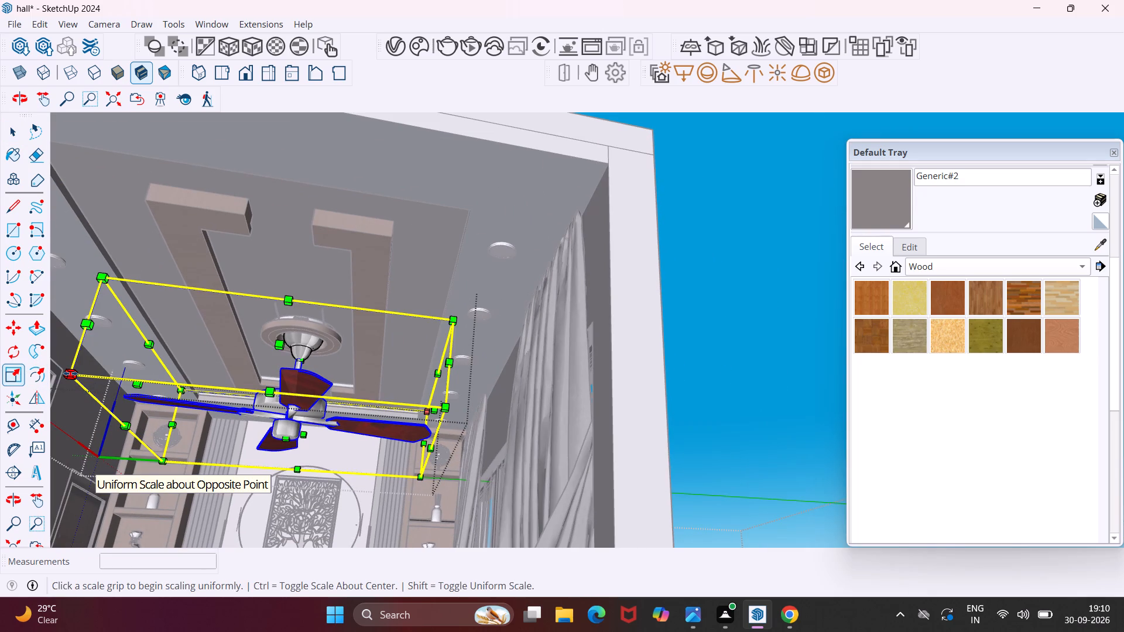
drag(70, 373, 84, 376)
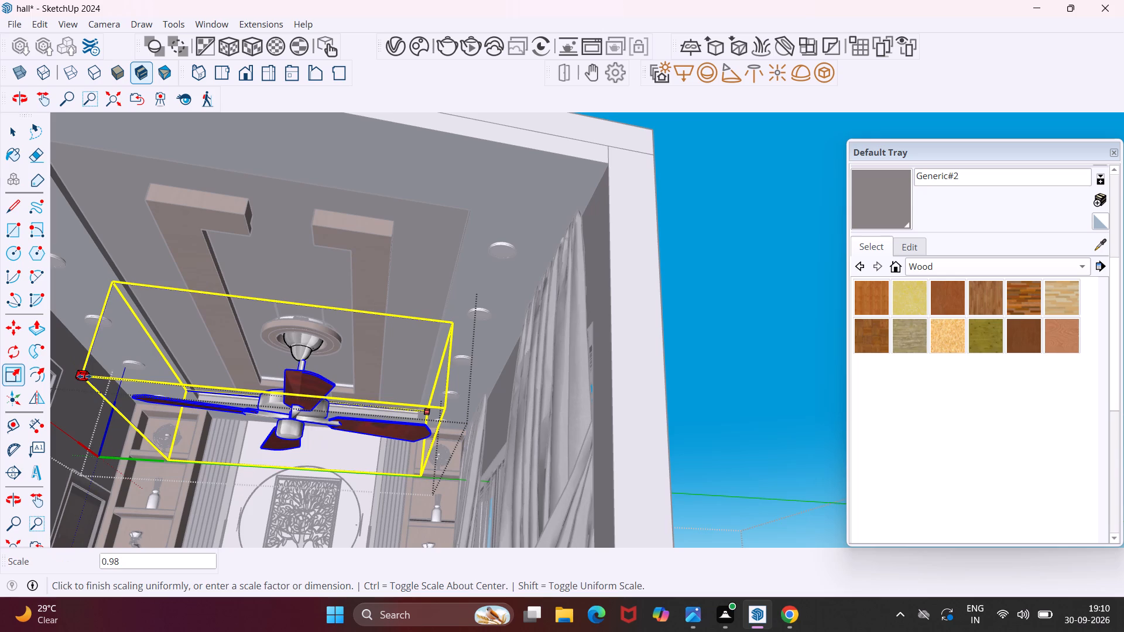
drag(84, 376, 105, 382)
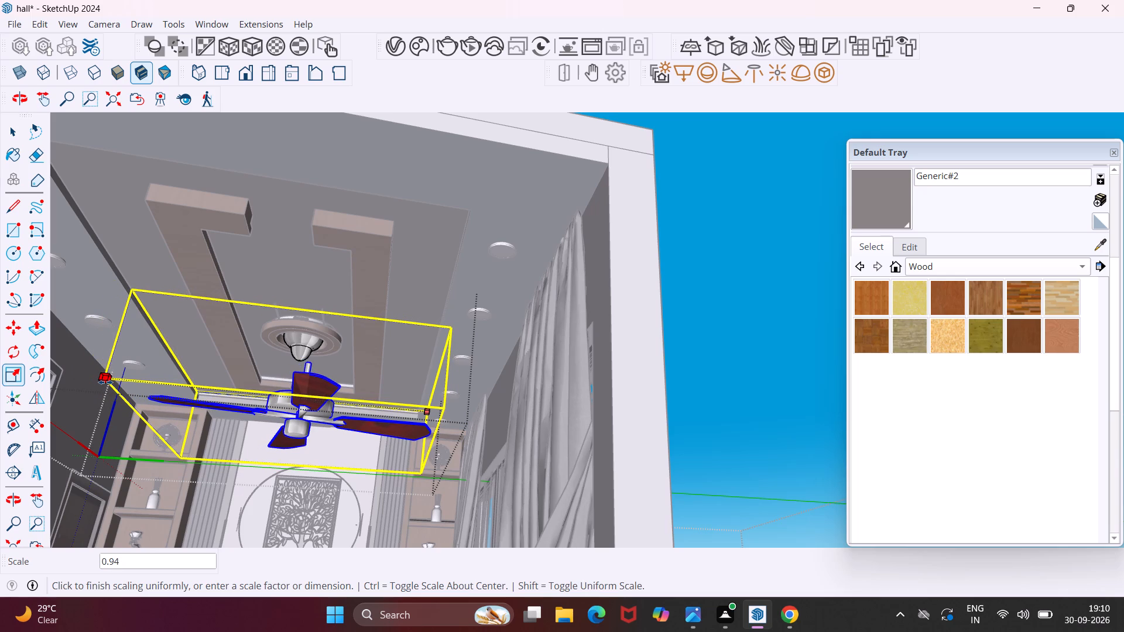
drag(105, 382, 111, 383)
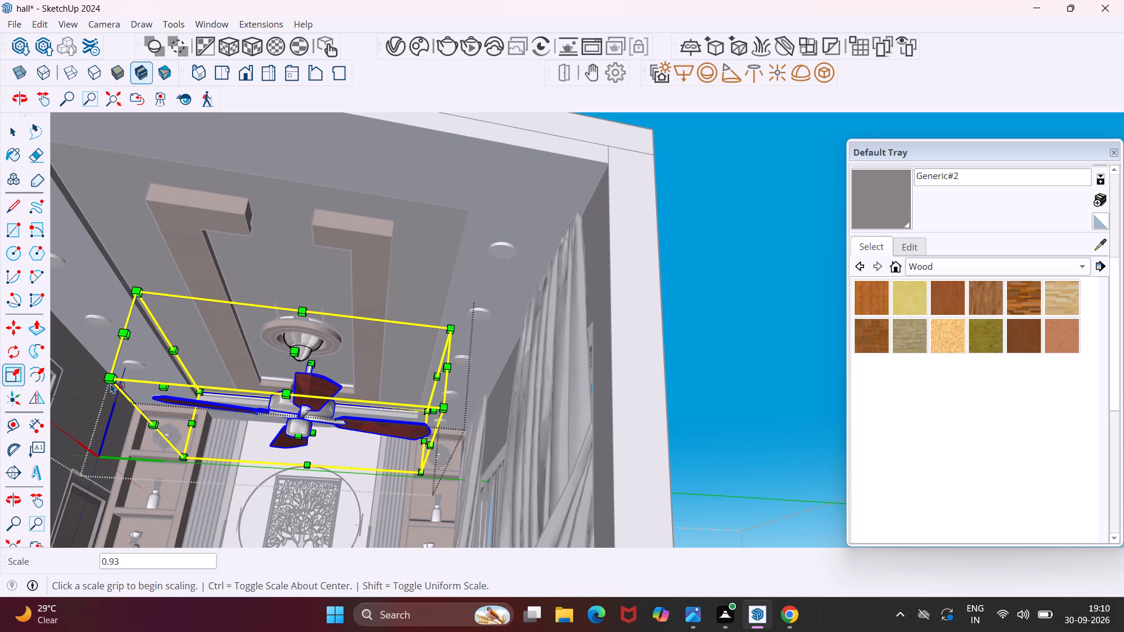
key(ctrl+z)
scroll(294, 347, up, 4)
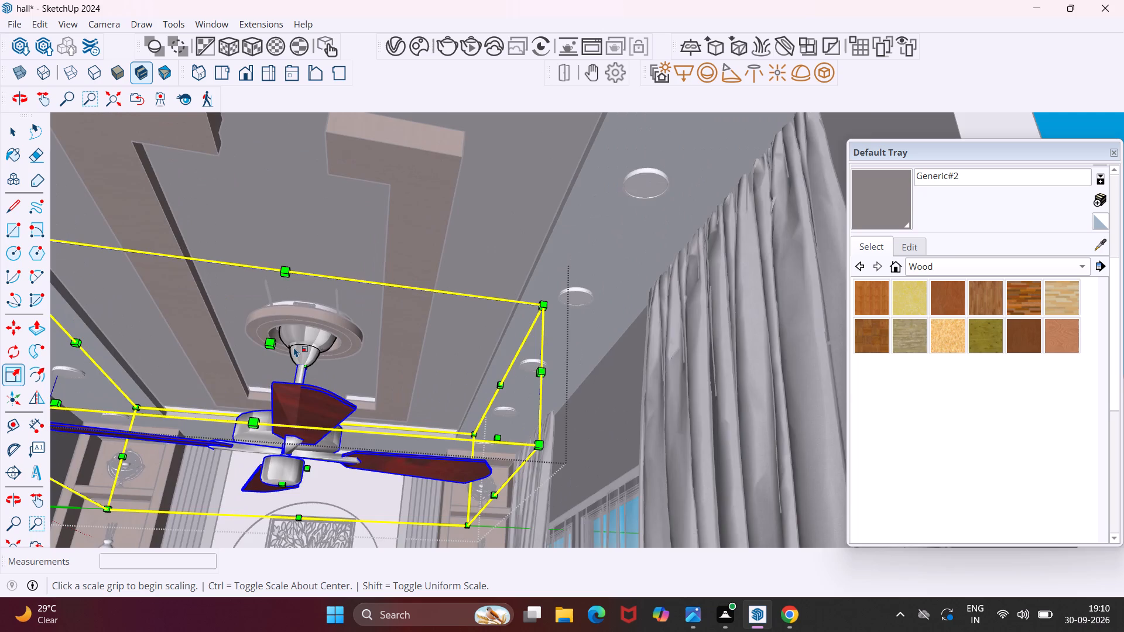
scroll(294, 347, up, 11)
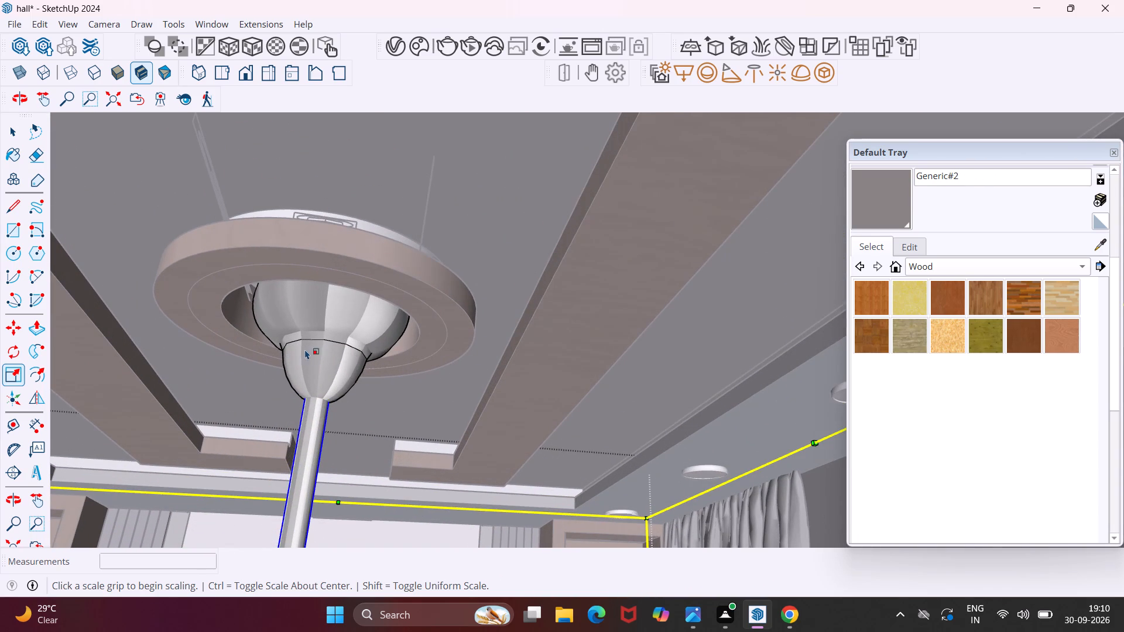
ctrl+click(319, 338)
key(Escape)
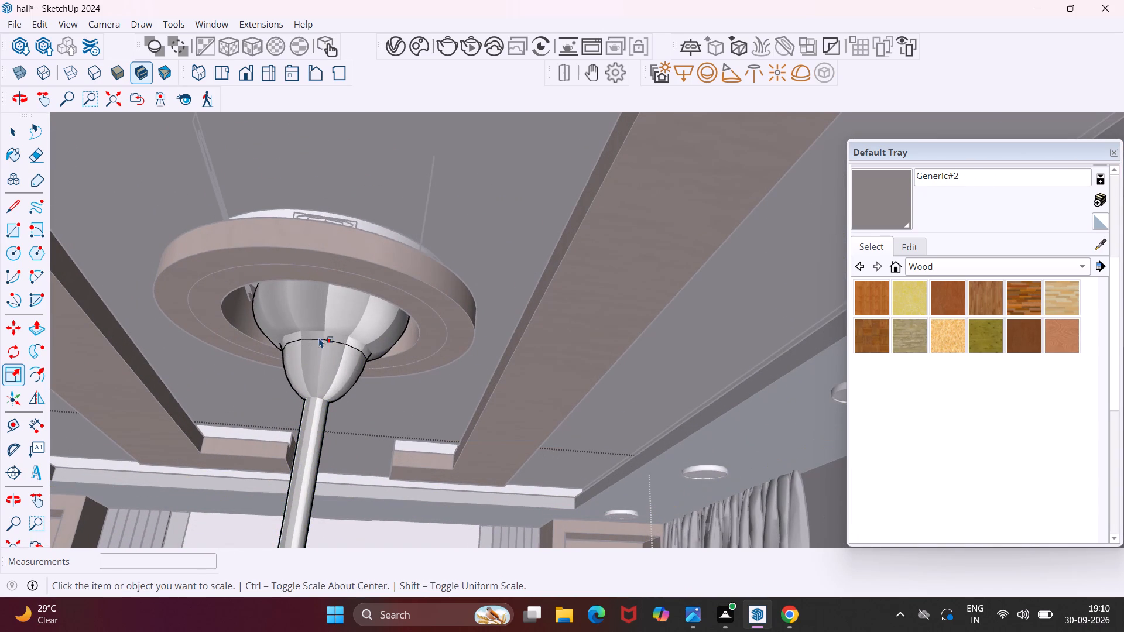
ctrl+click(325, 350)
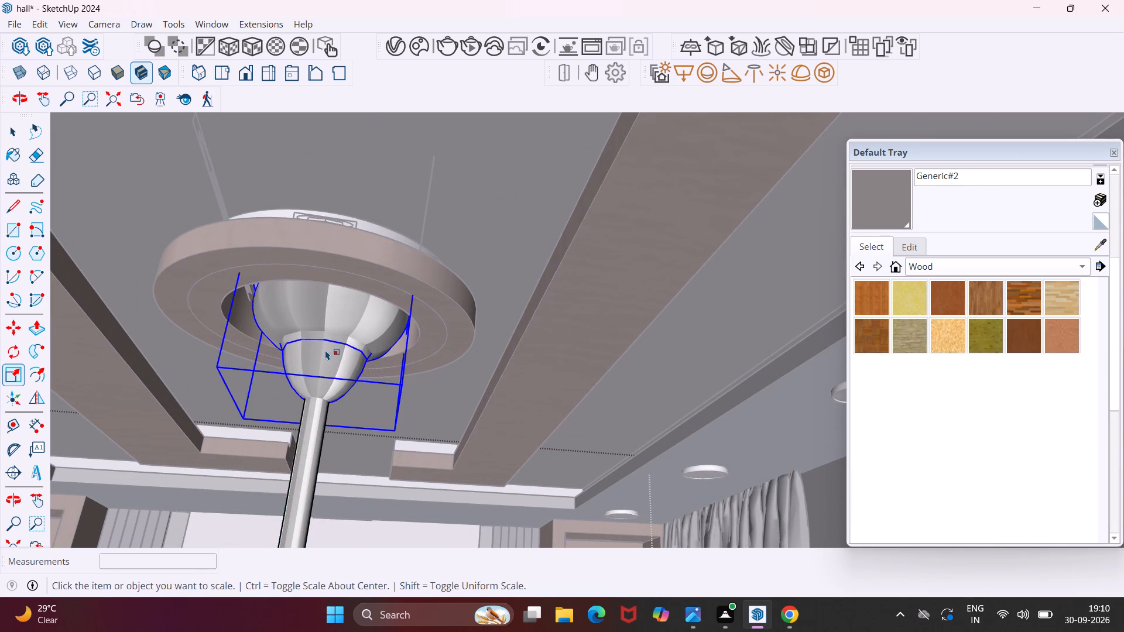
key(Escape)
Scale the fan's blade and rod assembly together with its top canopy uniformly to about 0.73.
key(space)
click(310, 435)
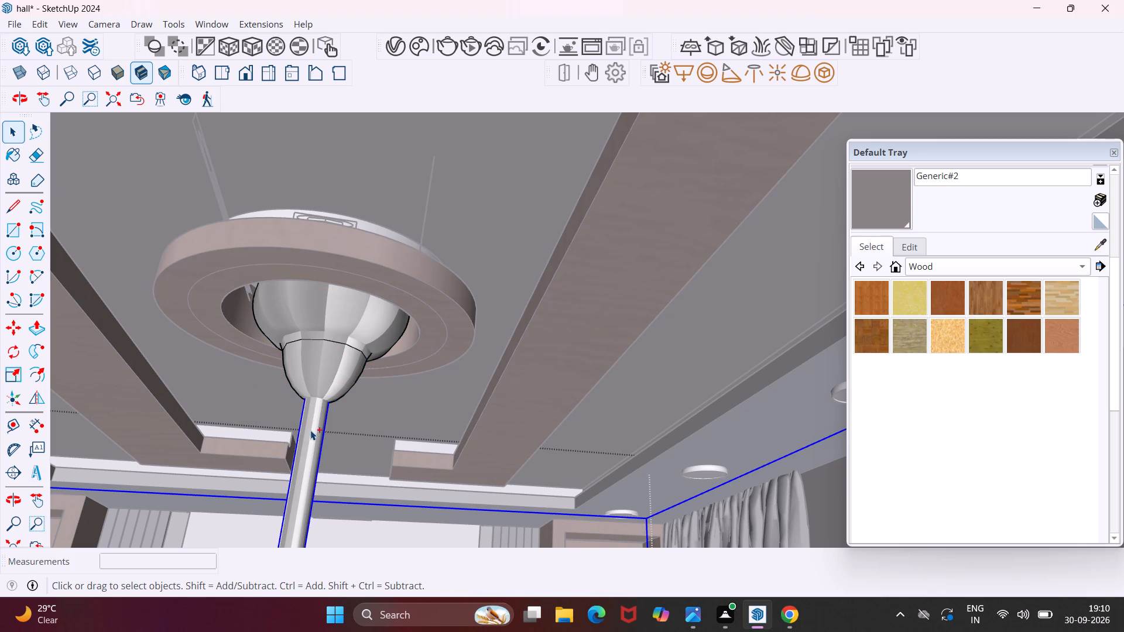
ctrl+click(318, 387)
ctrl+scroll(318, 387, down, 5)
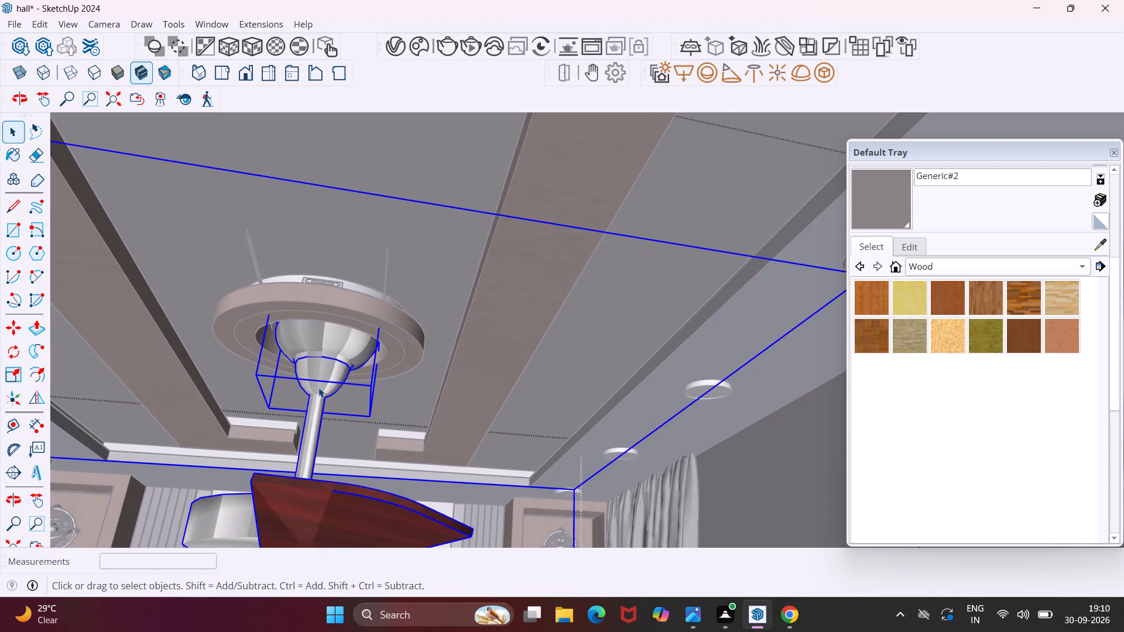
scroll(318, 387, down, 5)
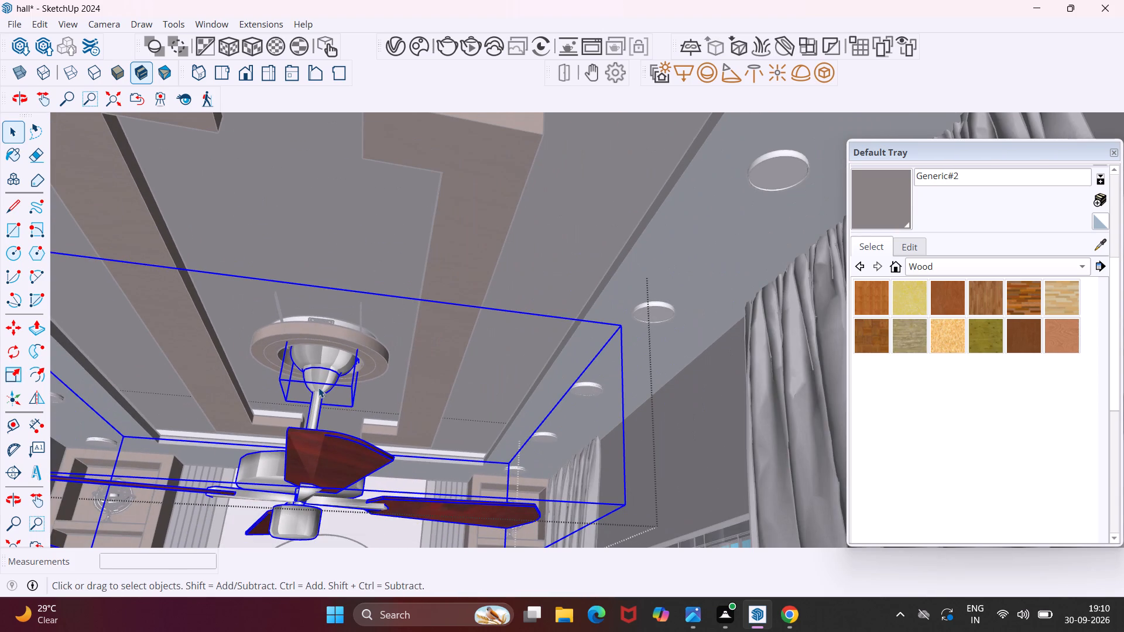
click(8, 373)
scroll(254, 397, down, 5)
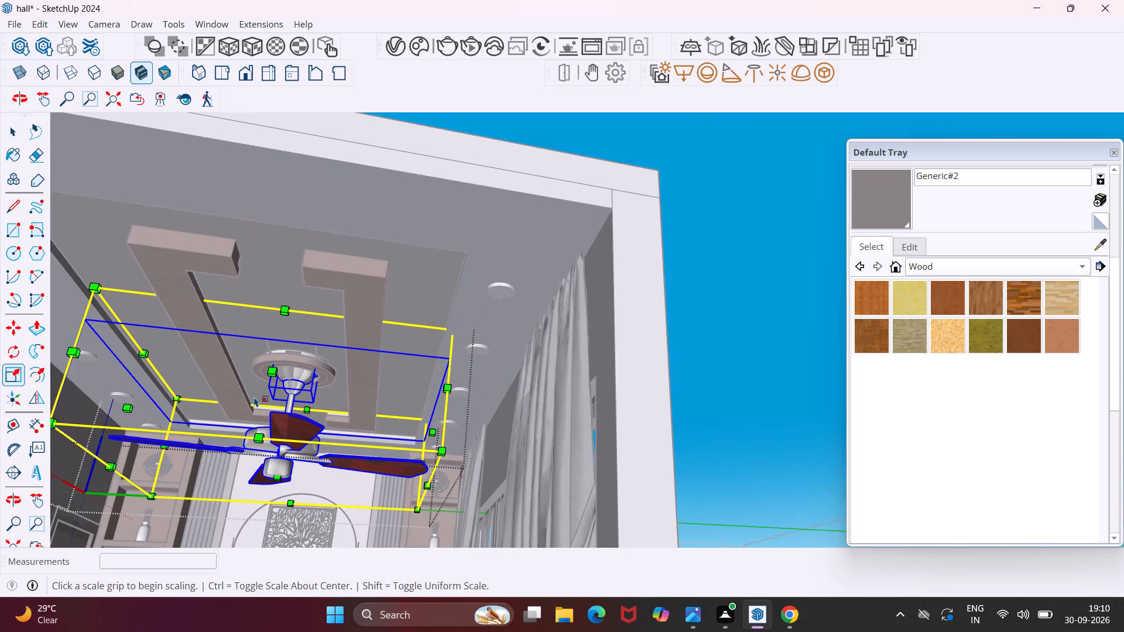
scroll(254, 397, down, 3)
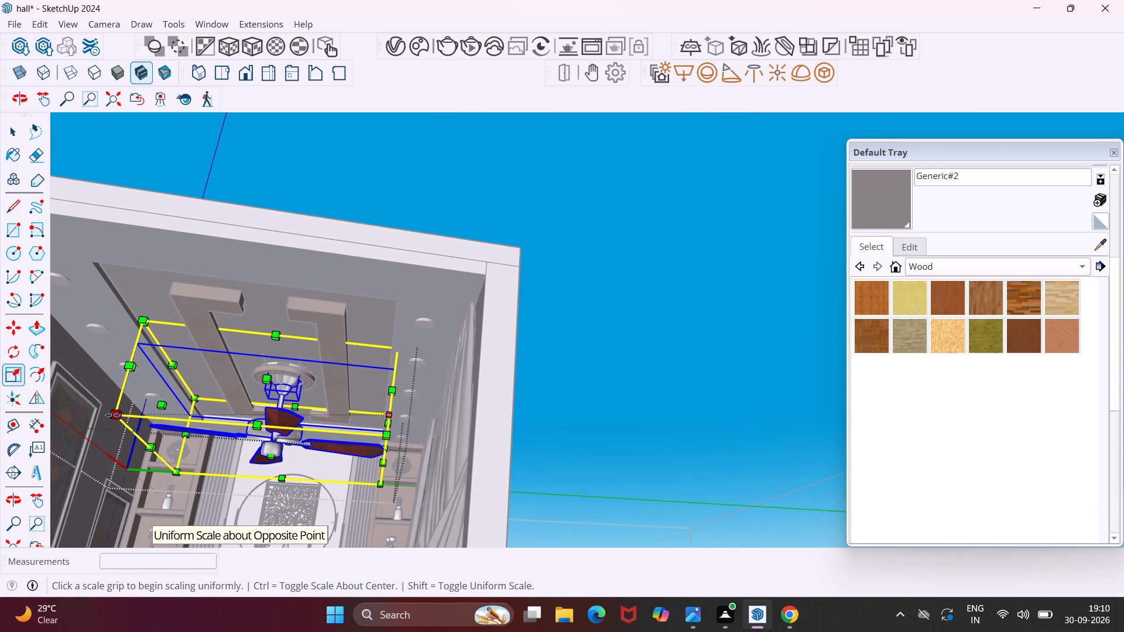
click(112, 415)
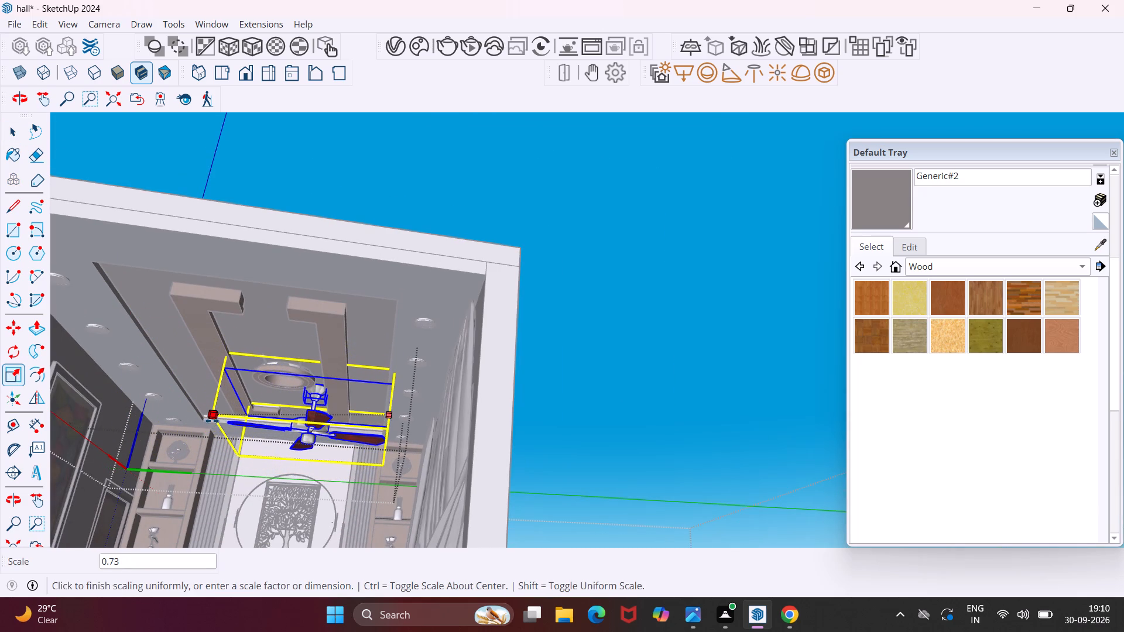
click(212, 421)
scroll(285, 425, up, 4)
middle_drag(286, 425, 290, 338)
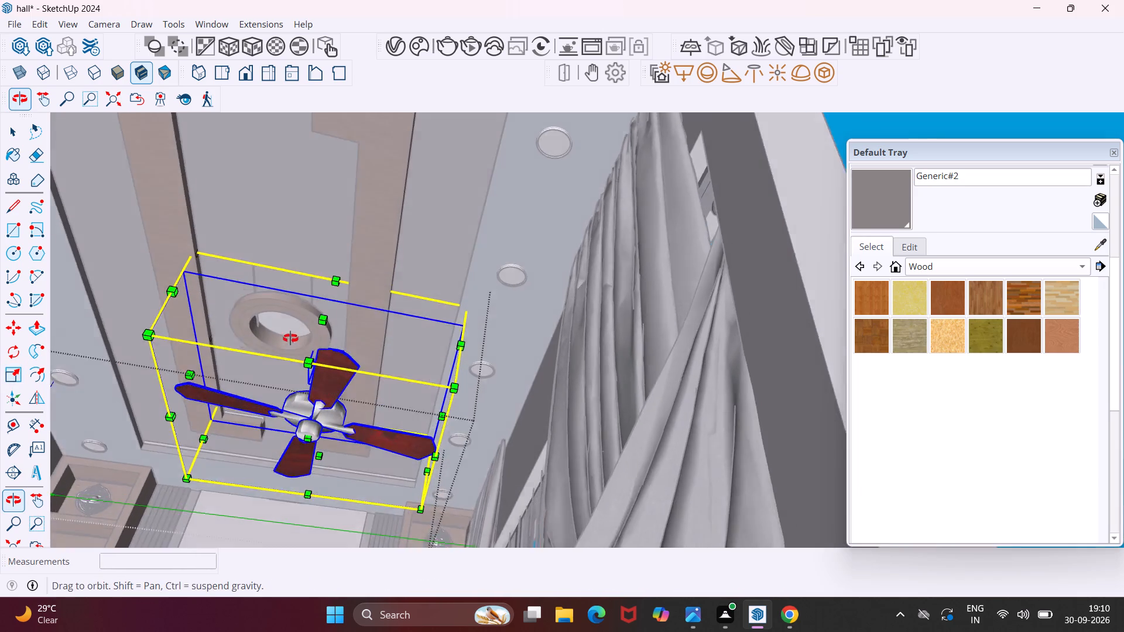
middle_drag(290, 338, 389, 368)
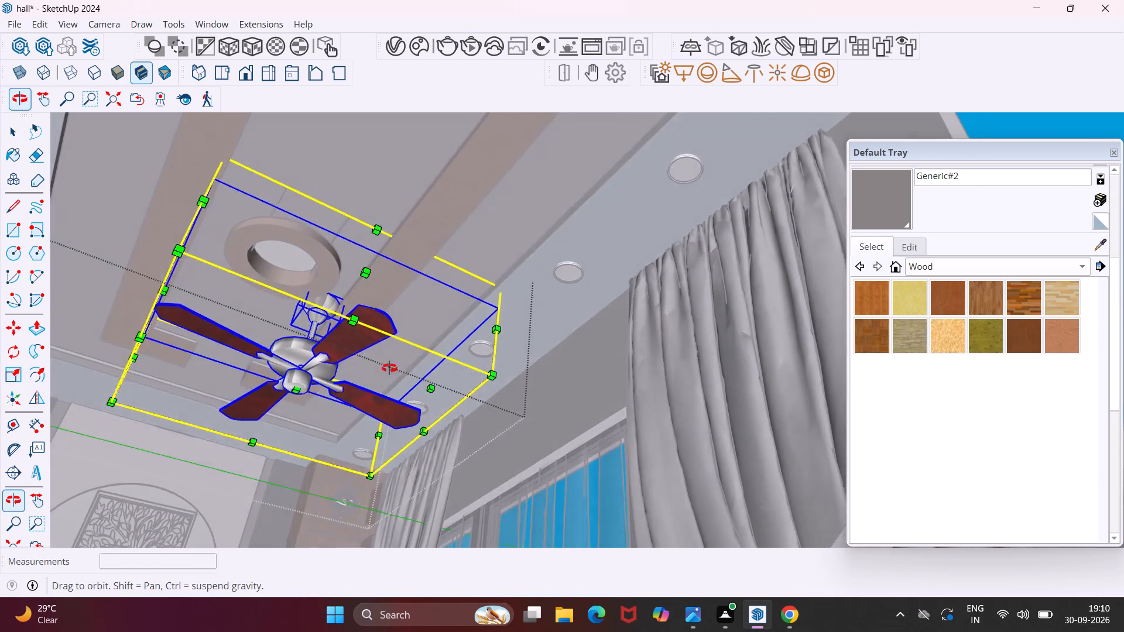
Move the scaled fan assembly about 5 13/16" along the green axis, then about 10 5/8" to bring its canopy inside the wooden ring.
middle_drag(389, 368, 386, 394)
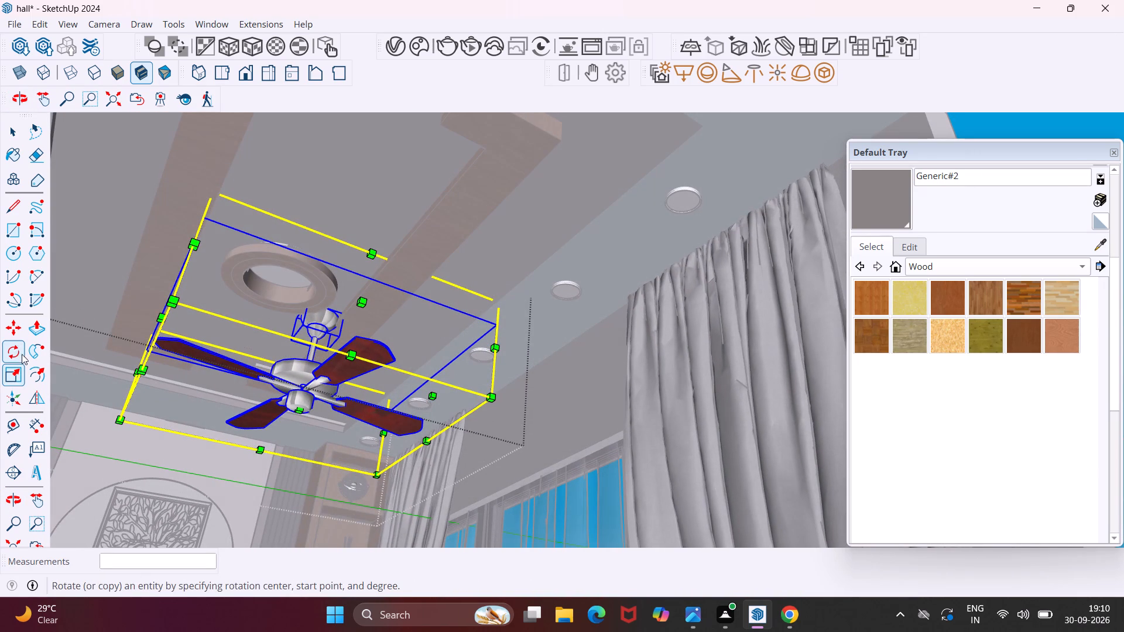
click(16, 337)
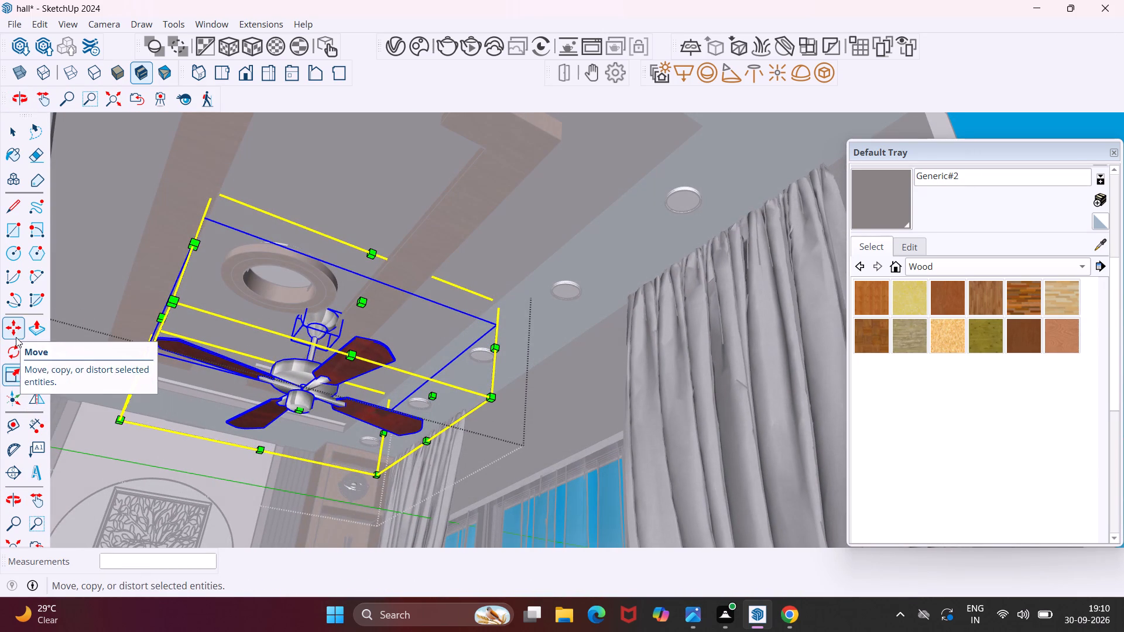
click(205, 218)
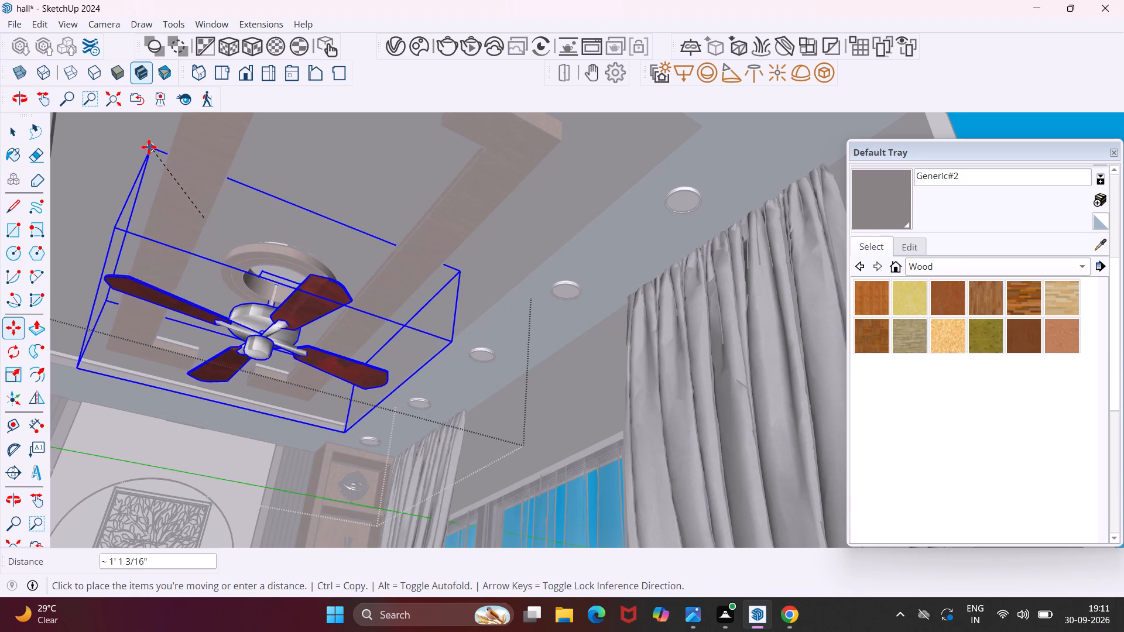
click(167, 199)
middle_drag(373, 314, 307, 300)
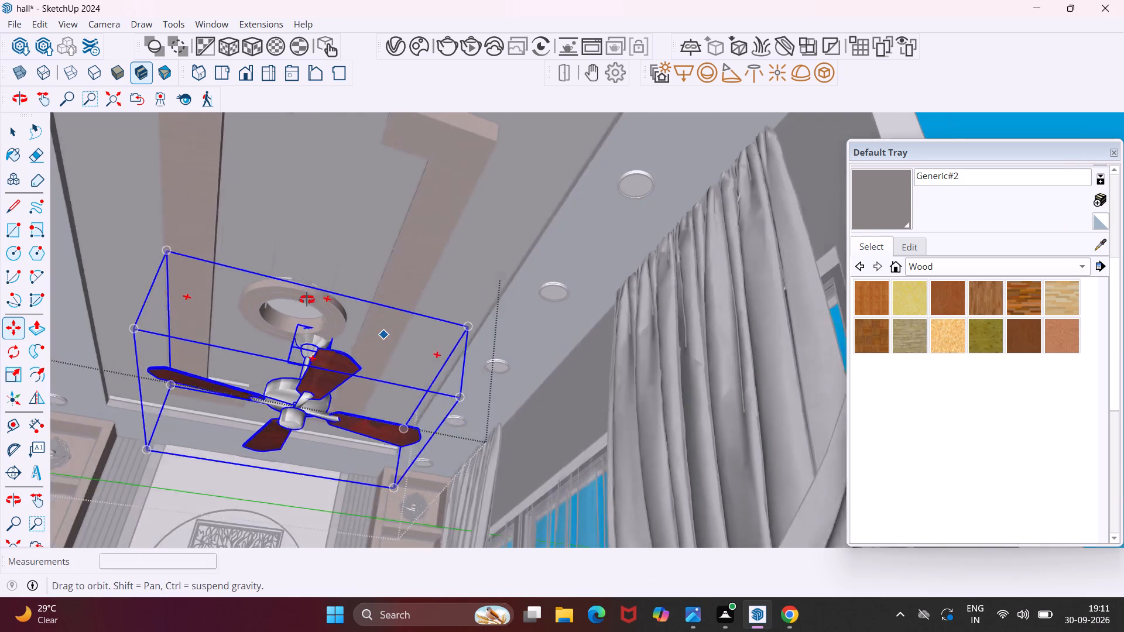
middle_drag(307, 300, 281, 296)
scroll(335, 342, up, 15)
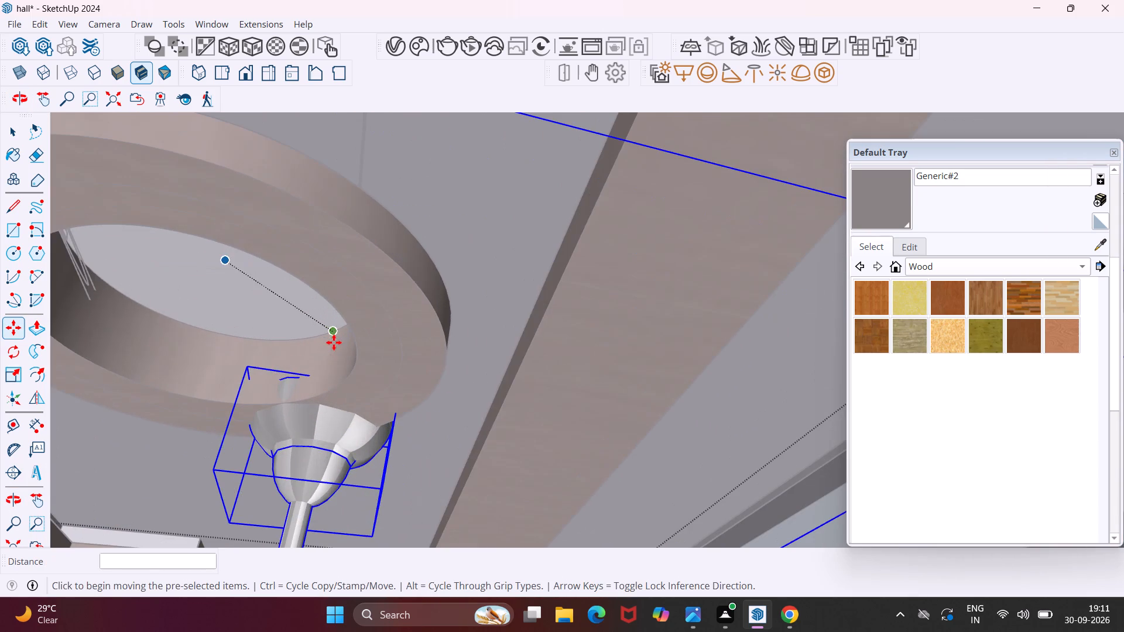
click(249, 366)
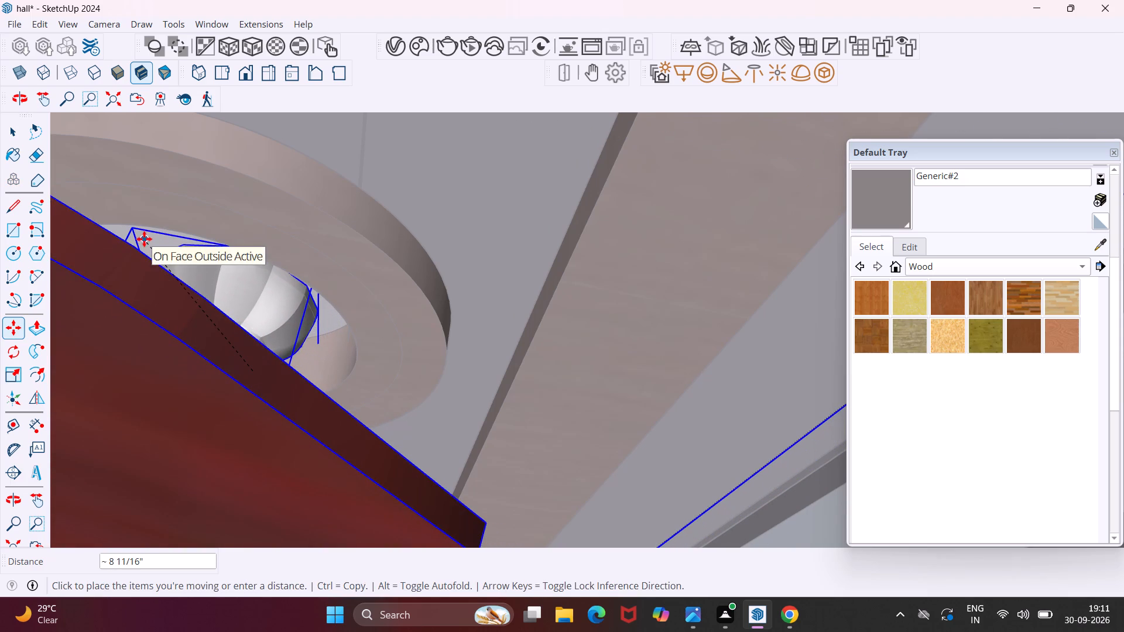
click(140, 235)
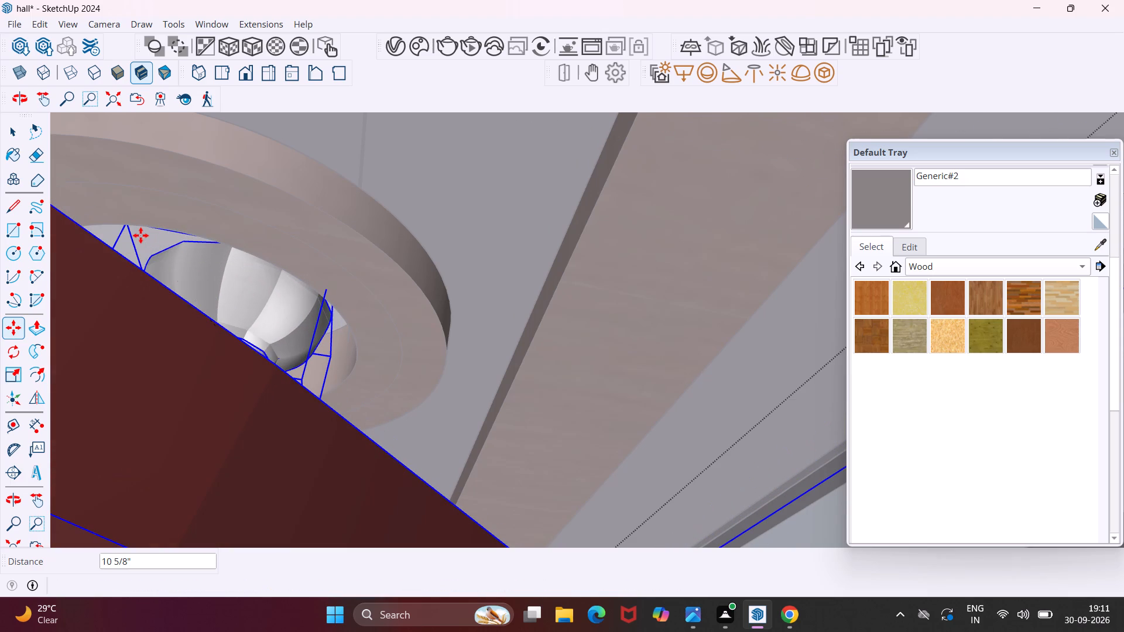
Shift the fan assembly about 4" to bring its canopy closer to the middle of the wooden ring's opening.
middle_drag(151, 248, 278, 238)
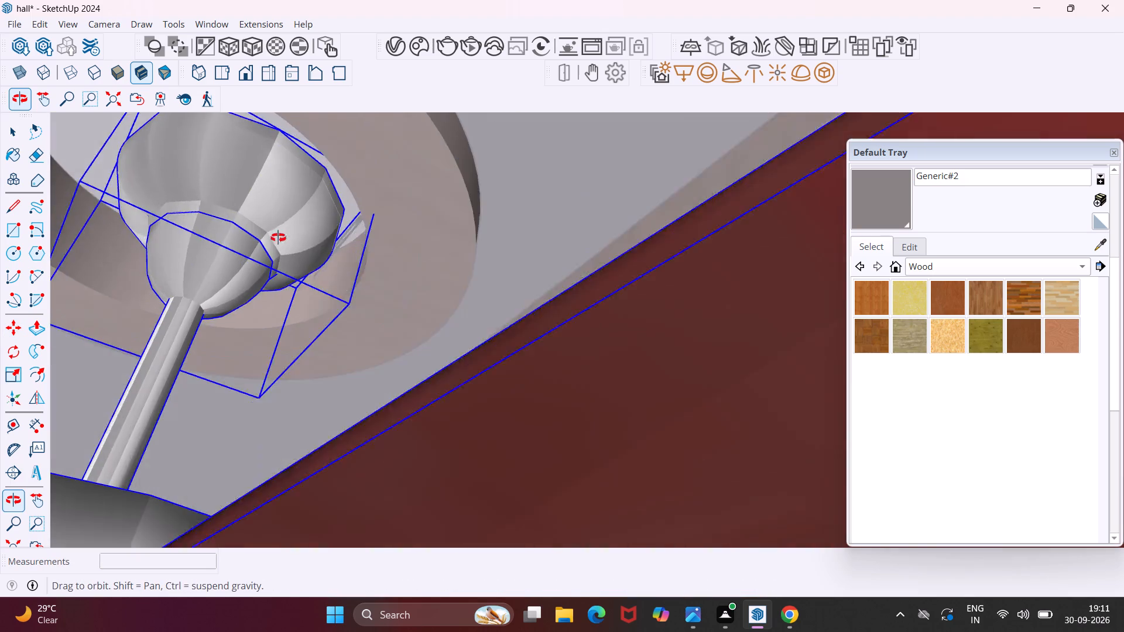
middle_drag(278, 238, 321, 244)
scroll(313, 236, down, 4)
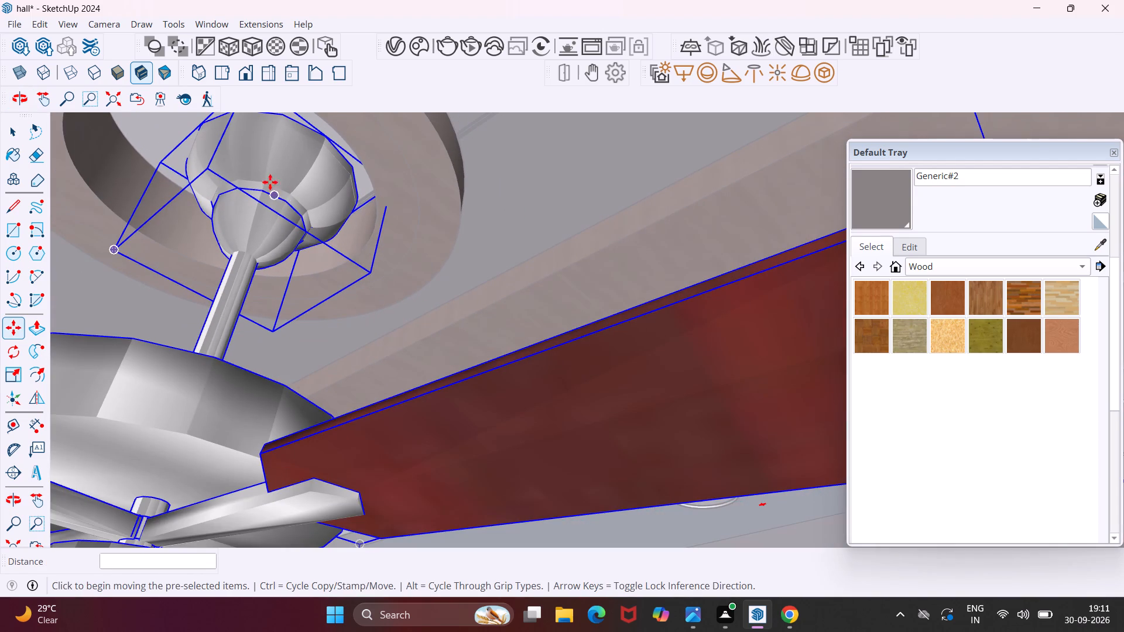
middle_drag(263, 167, 330, 216)
scroll(306, 190, down, 8)
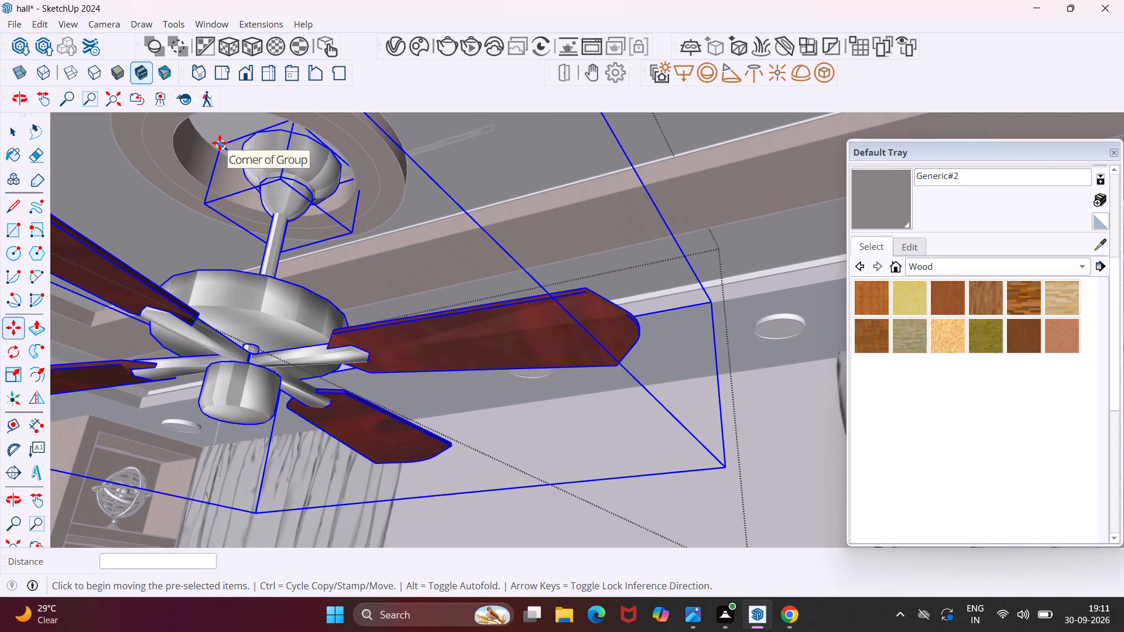
click(220, 143)
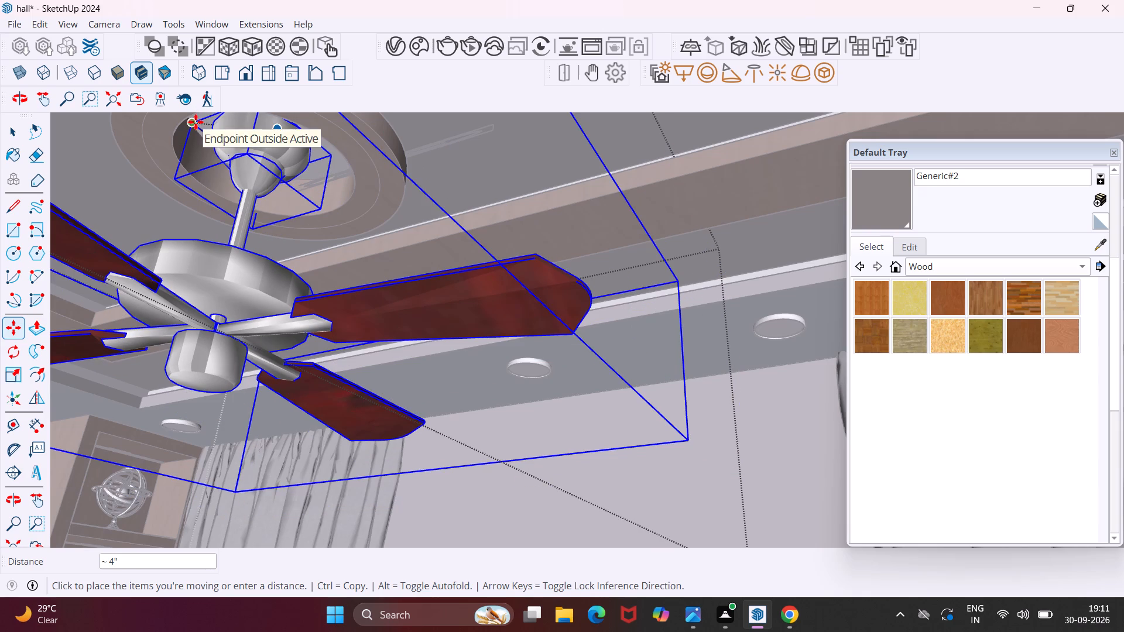
click(196, 122)
Nudge the fan assembly about 1 5/16" by its canopy's bounding corner to adjust its position within the ring's opening.
middle_drag(269, 139, 180, 119)
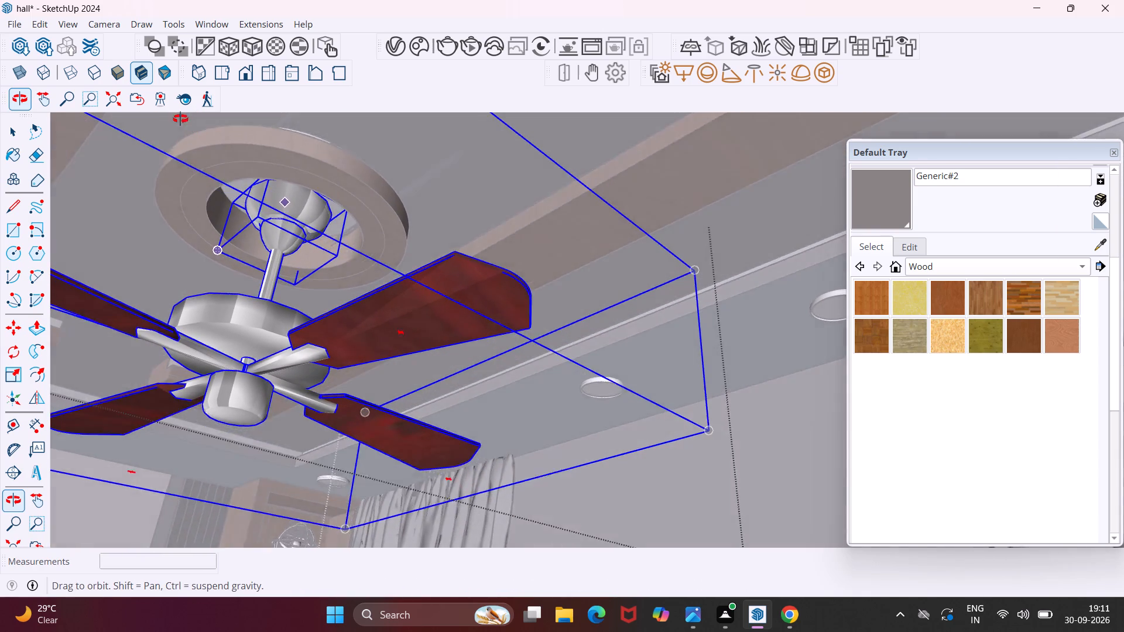
middle_drag(180, 119, 174, 106)
scroll(286, 248, up, 4)
middle_drag(282, 248, 269, 209)
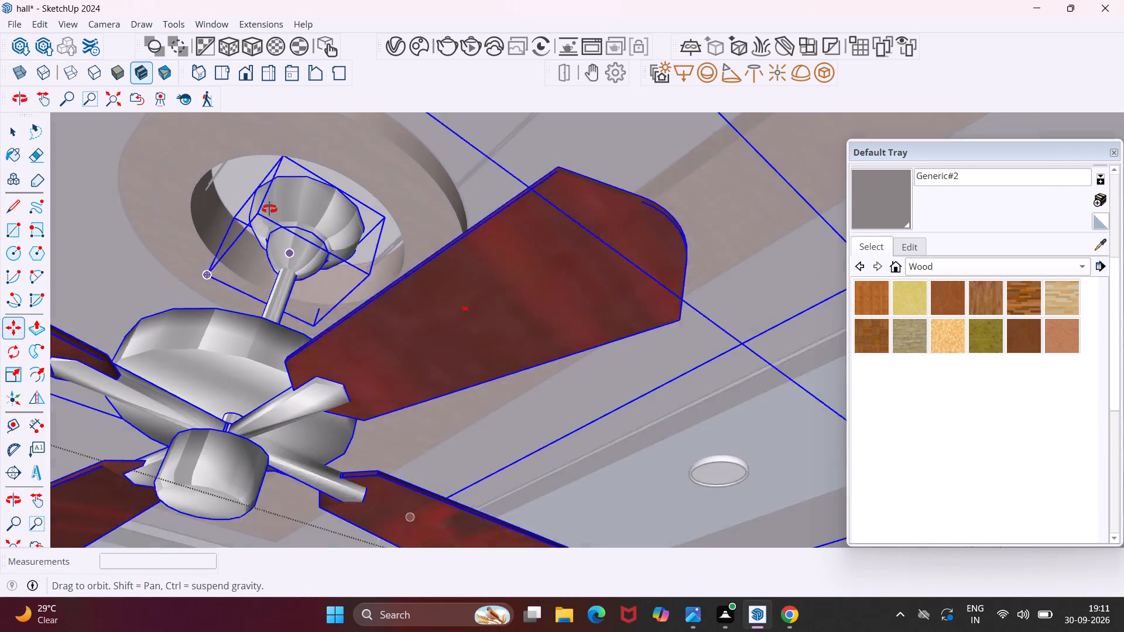
middle_drag(269, 209, 242, 144)
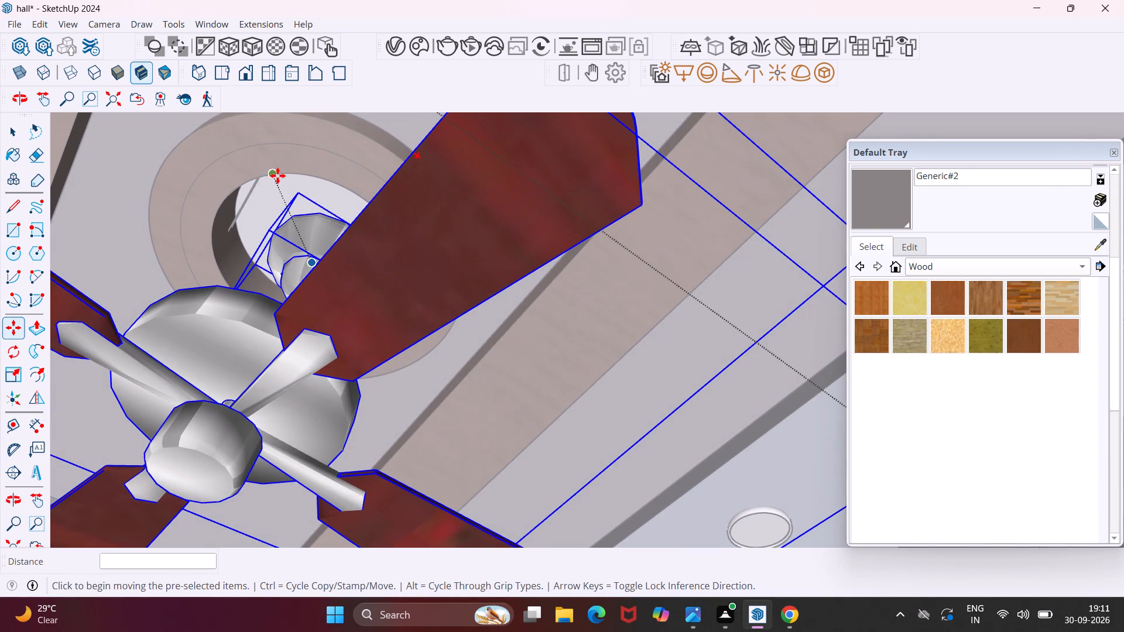
scroll(312, 190, up, 5)
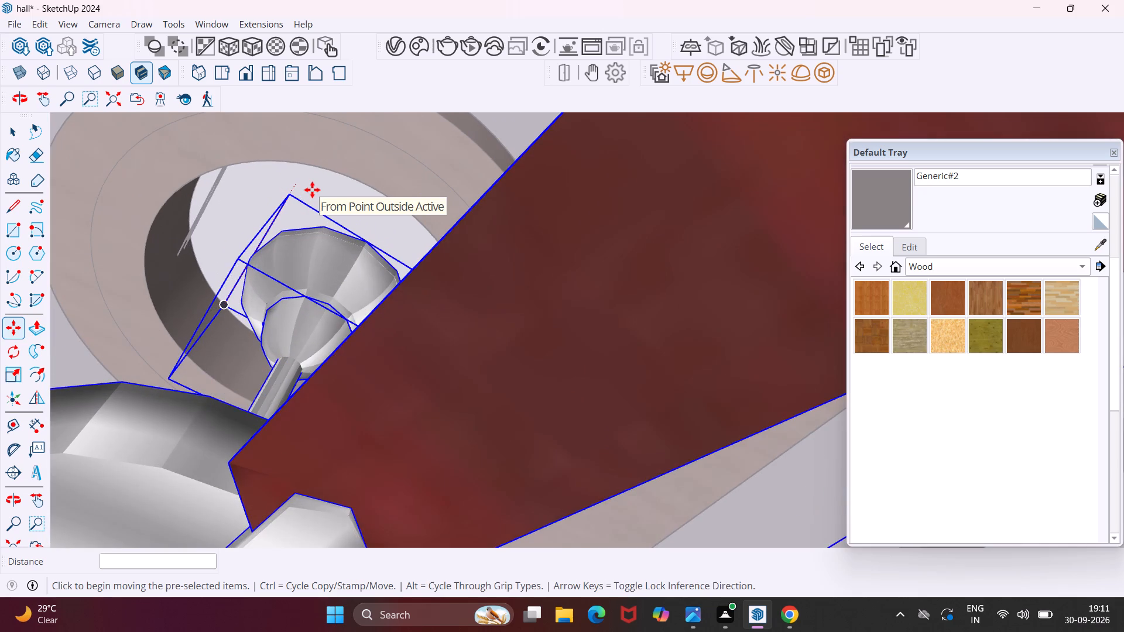
scroll(312, 190, up, 8)
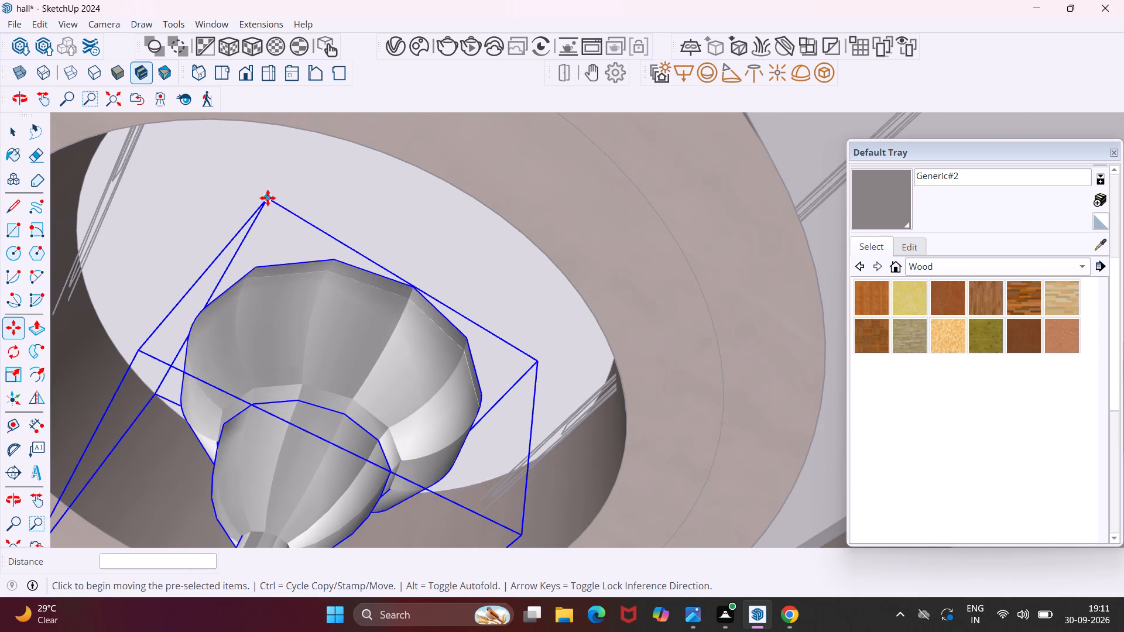
click(269, 198)
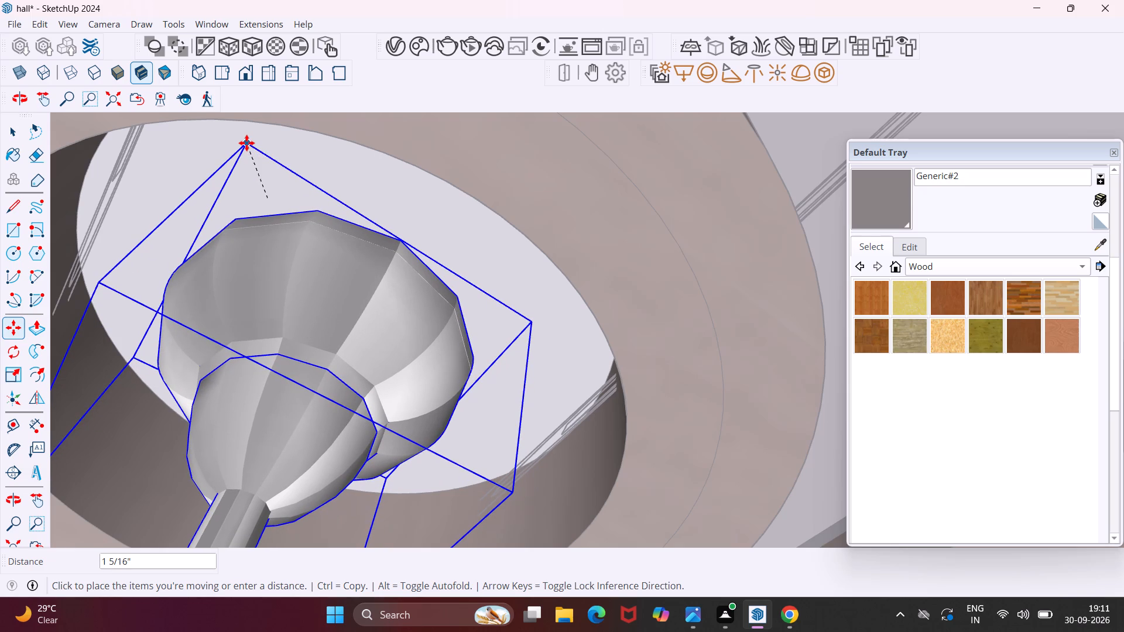
click(246, 143)
Scale the fan's blade, motor and rod assembly together with its canopy uniformly to about 0.76.
scroll(285, 215, down, 3)
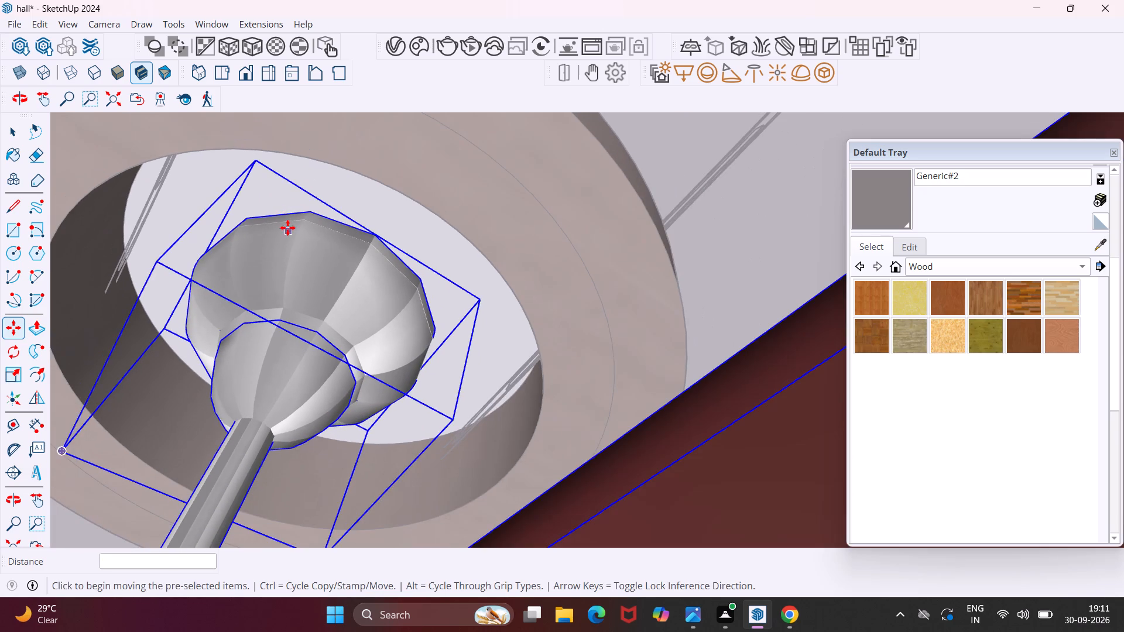
middle_drag(287, 228, 325, 252)
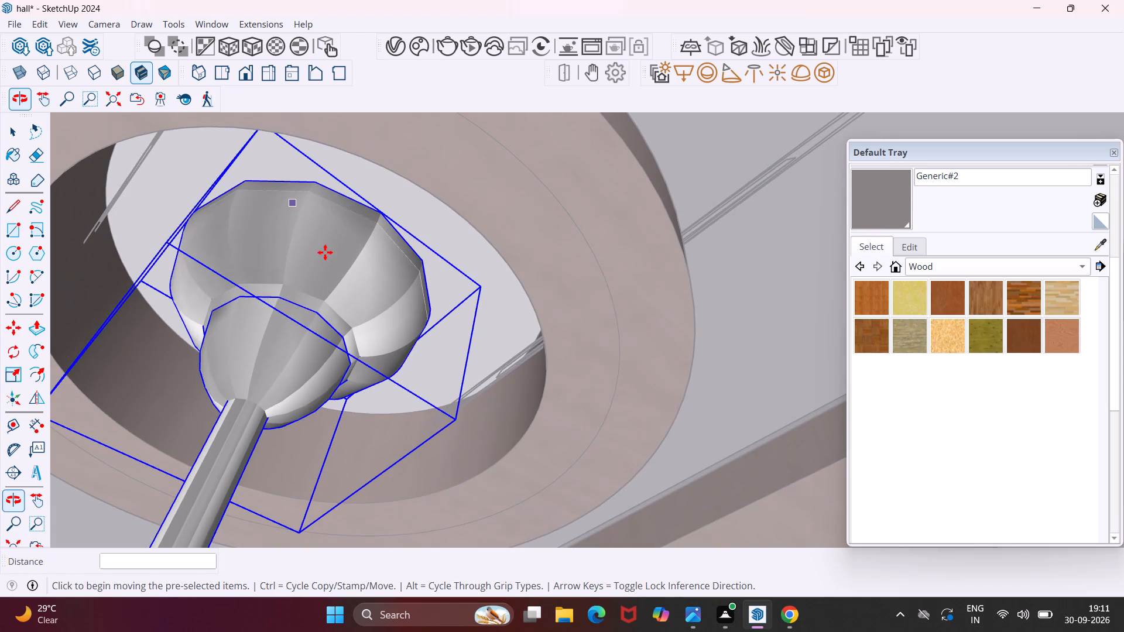
scroll(324, 252, down, 8)
middle_drag(309, 273, 306, 276)
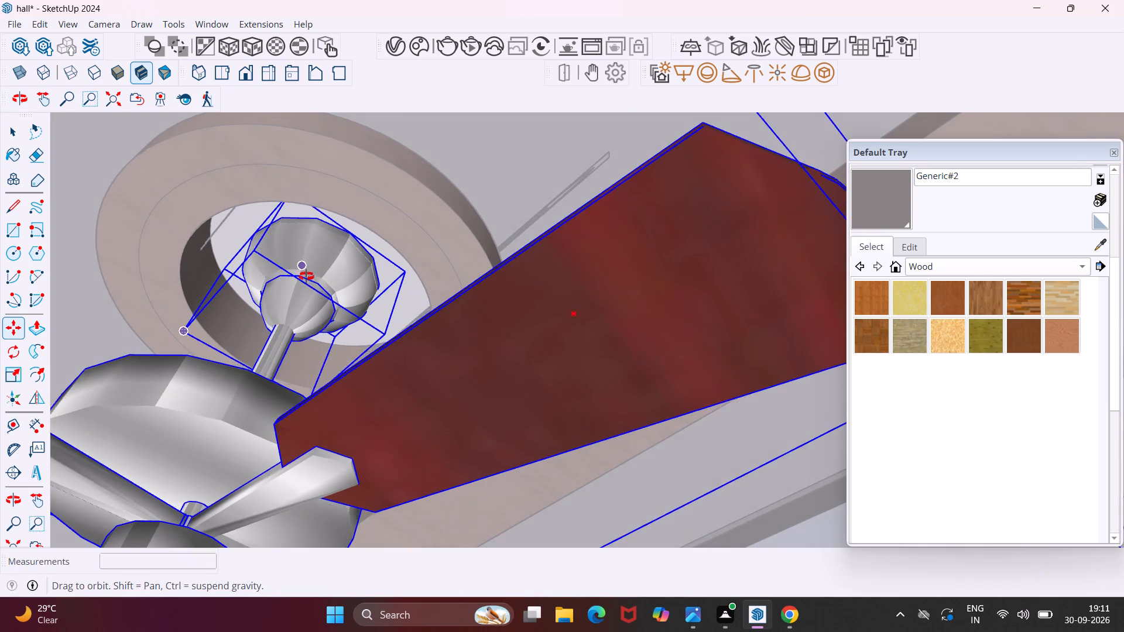
middle_drag(306, 276, 289, 327)
scroll(289, 327, down, 8)
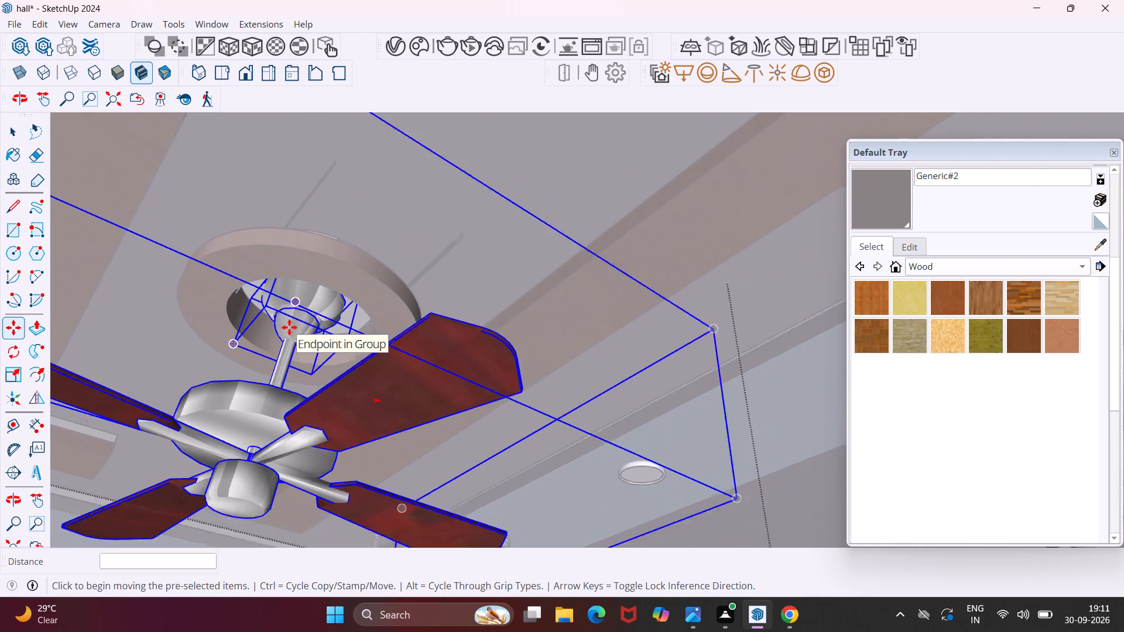
middle_drag(310, 324, 273, 390)
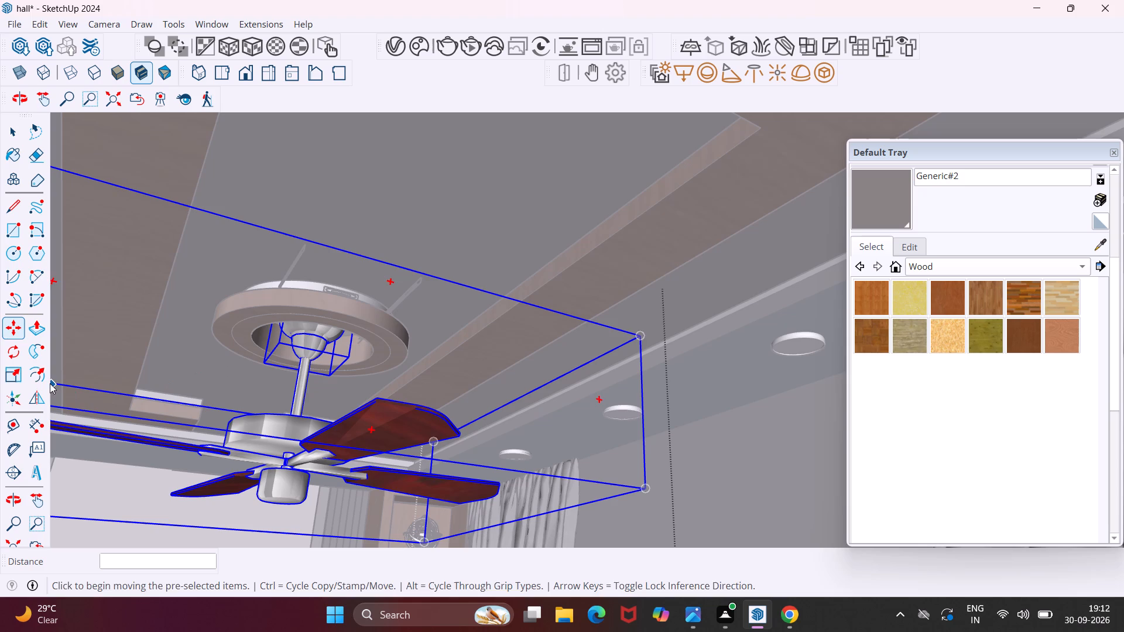
click(24, 373)
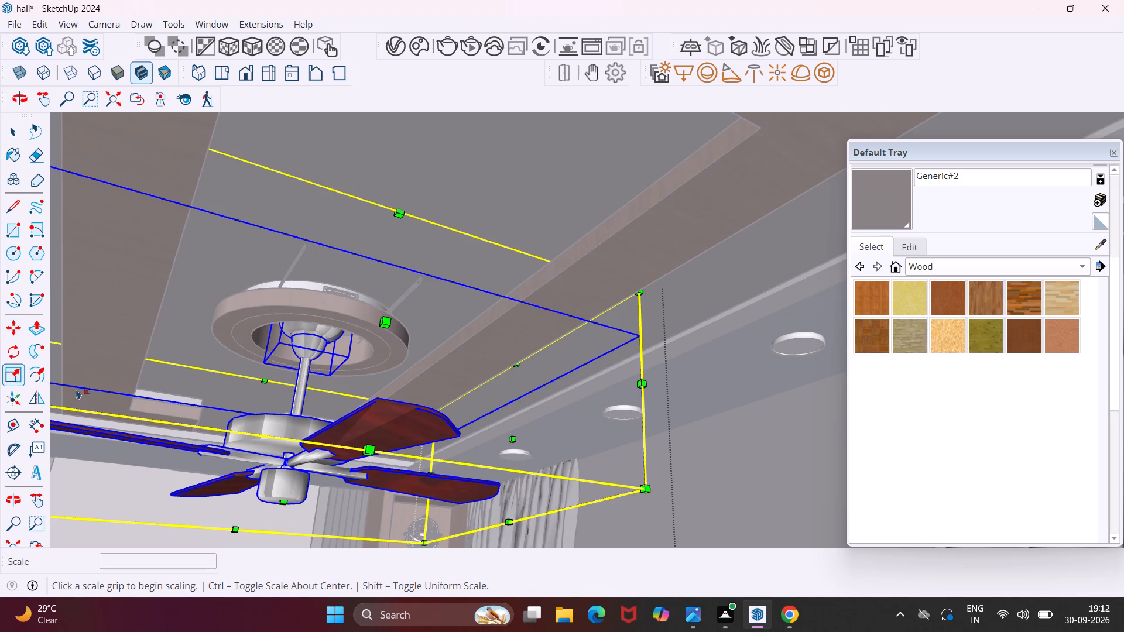
scroll(398, 465, down, 3)
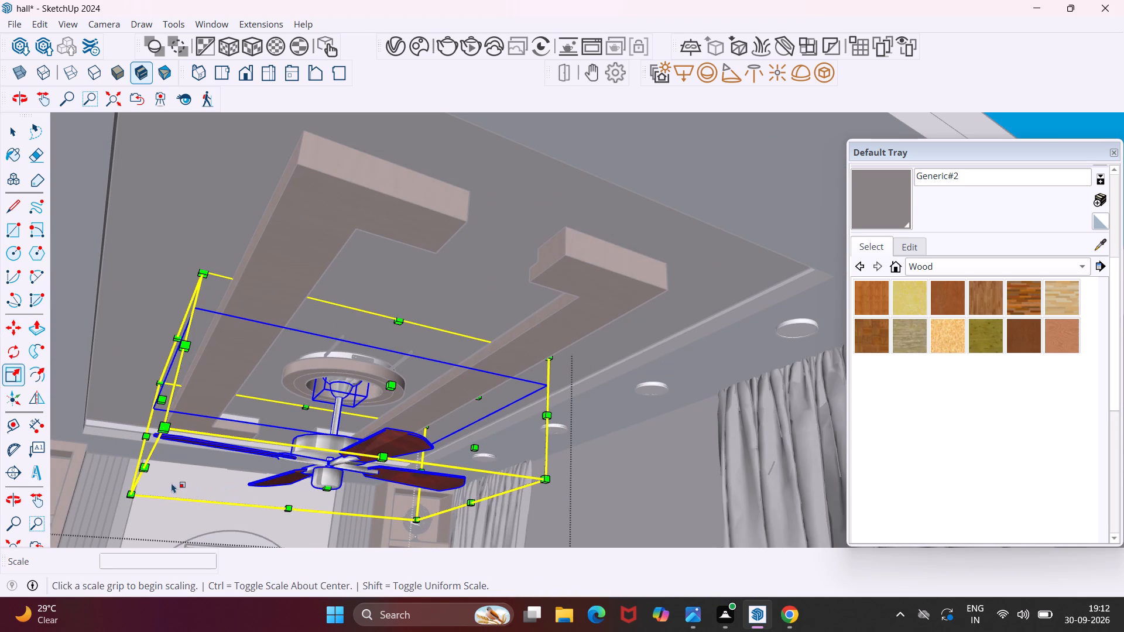
click(165, 427)
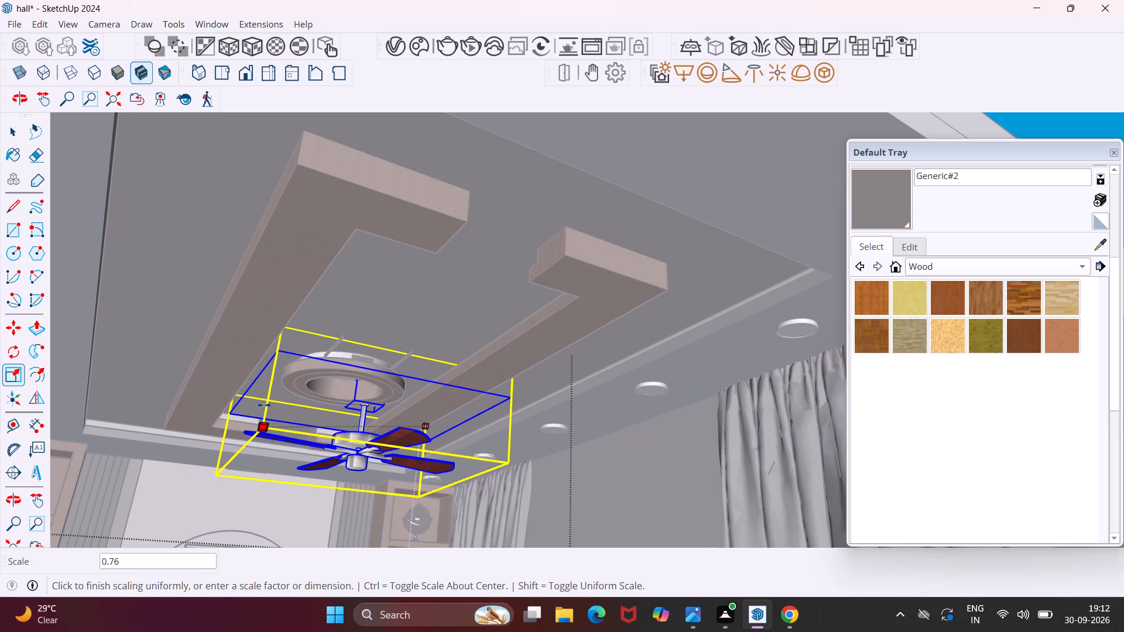
click(264, 405)
Move the resized fan assembly about 1' 2" to bring its canopy back up inside the wooden ring.
scroll(376, 413, up, 5)
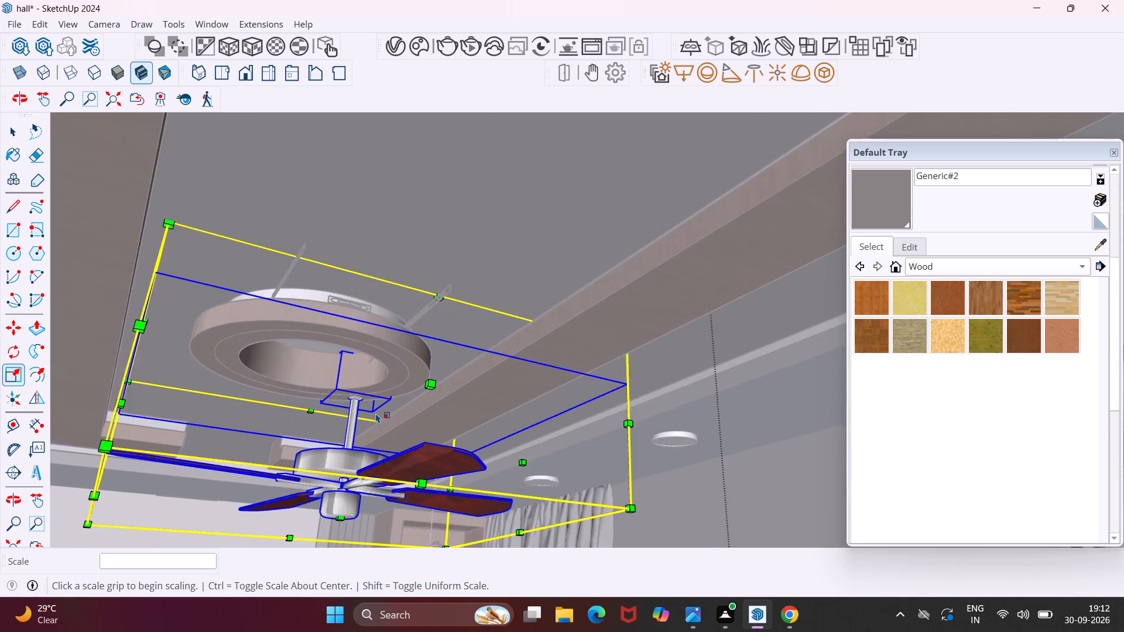
scroll(376, 413, up, 4)
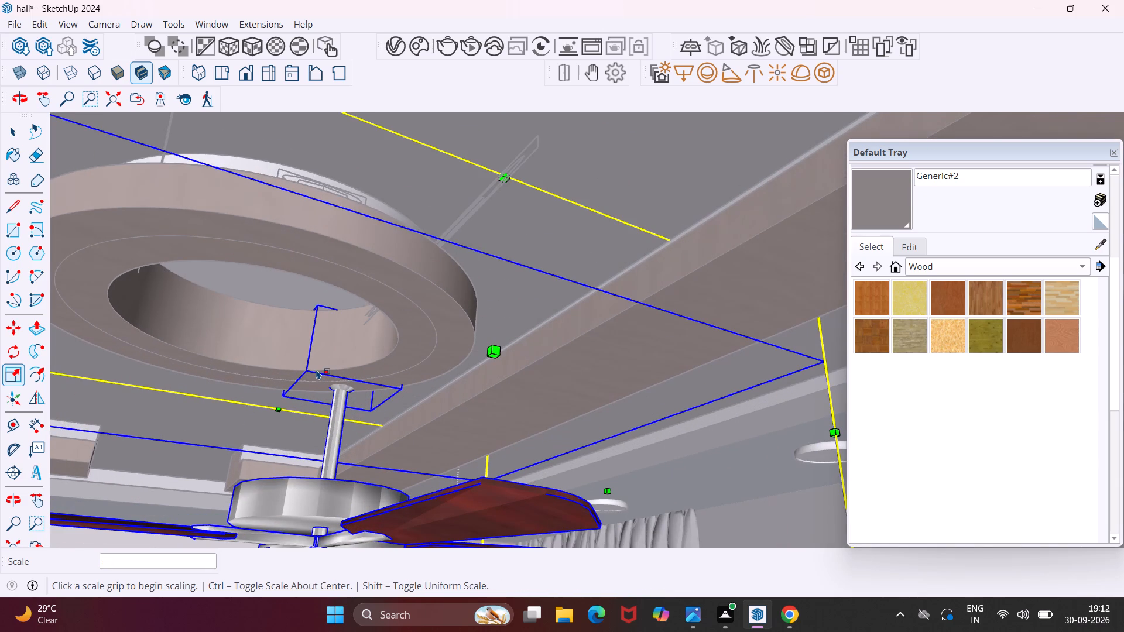
key(m)
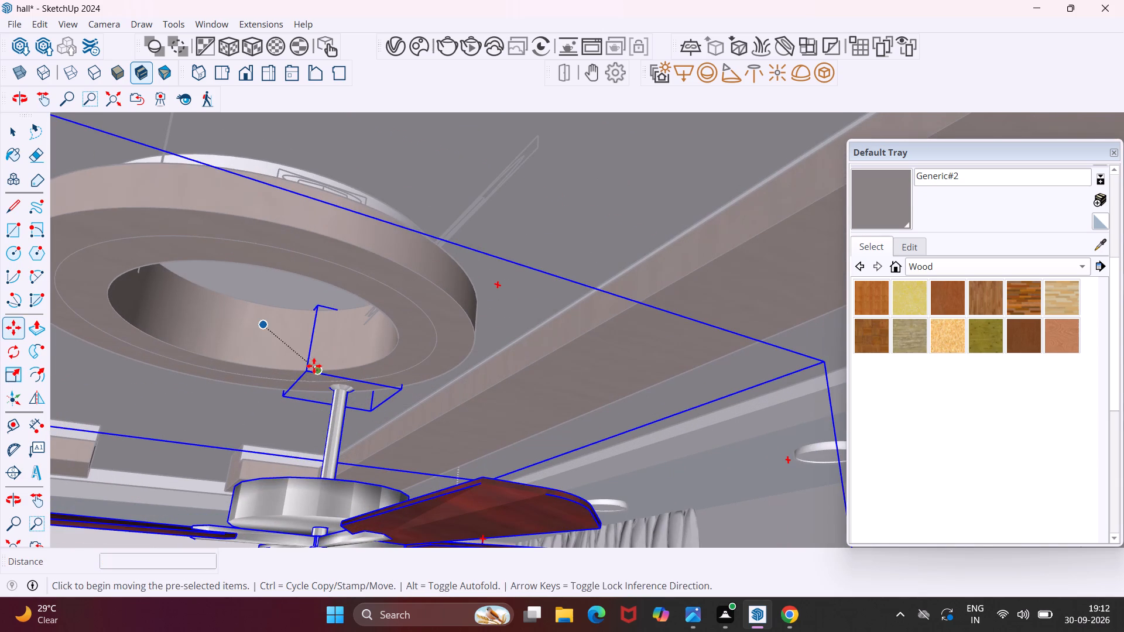
click(318, 310)
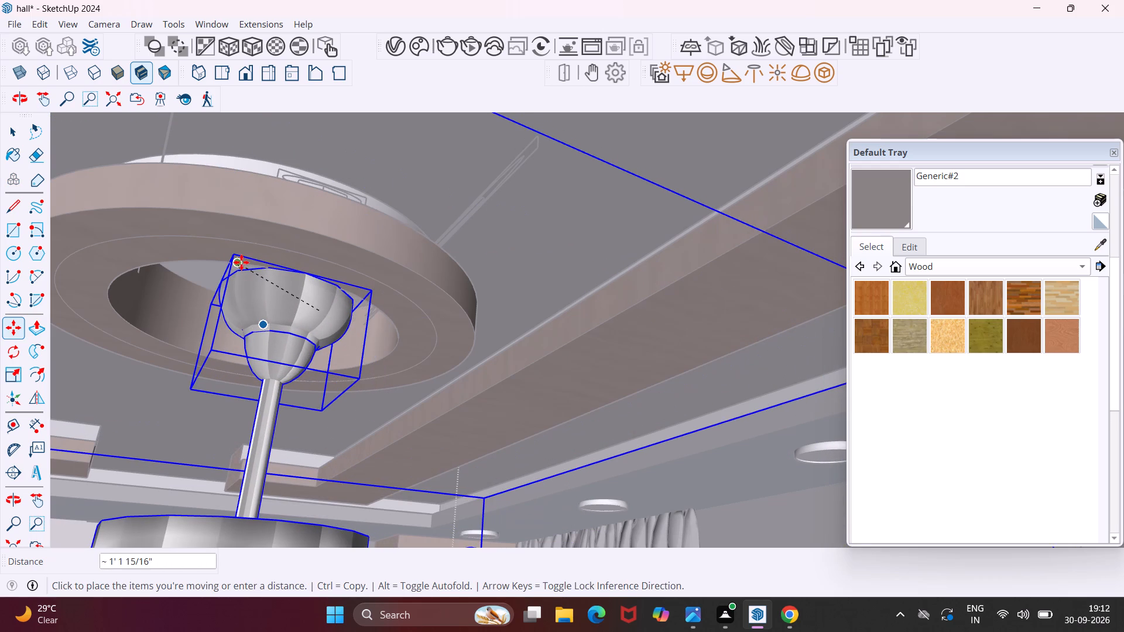
click(228, 260)
Shift the fan assembly about 6" within the wooden ring's opening, viewed from below, and clear the selection.
middle_drag(260, 304, 212, 60)
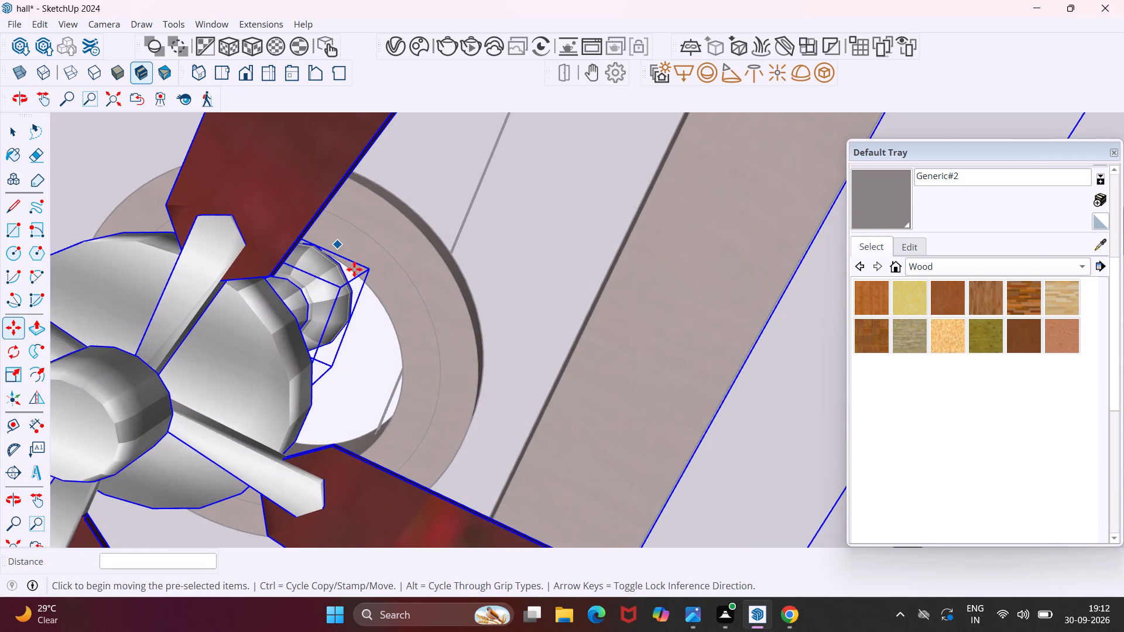
scroll(330, 365, up, 15)
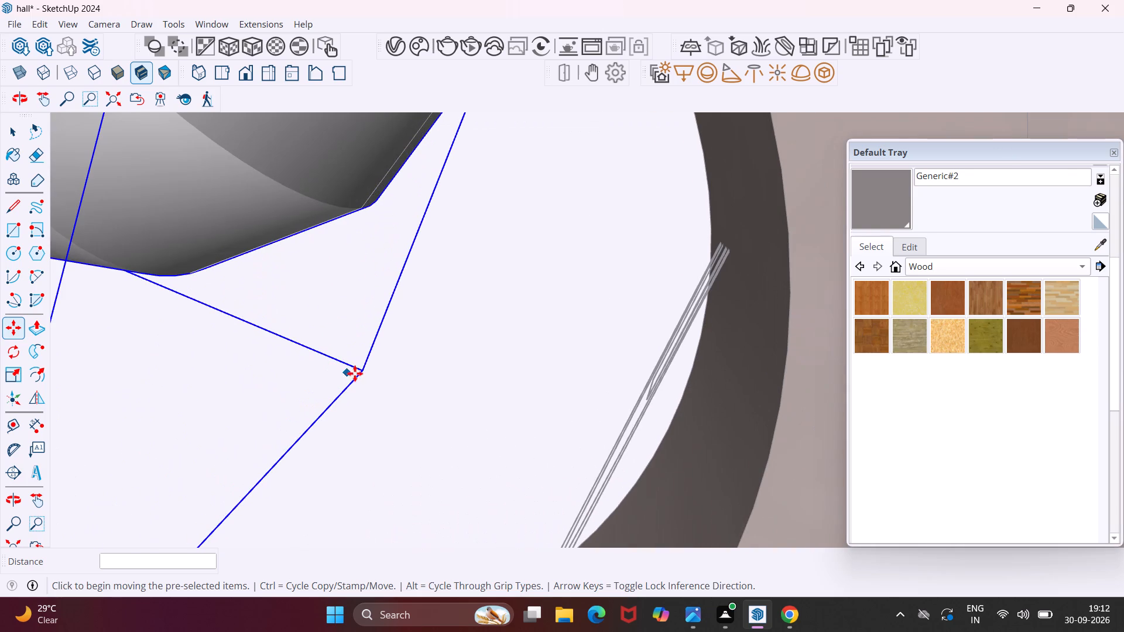
click(362, 369)
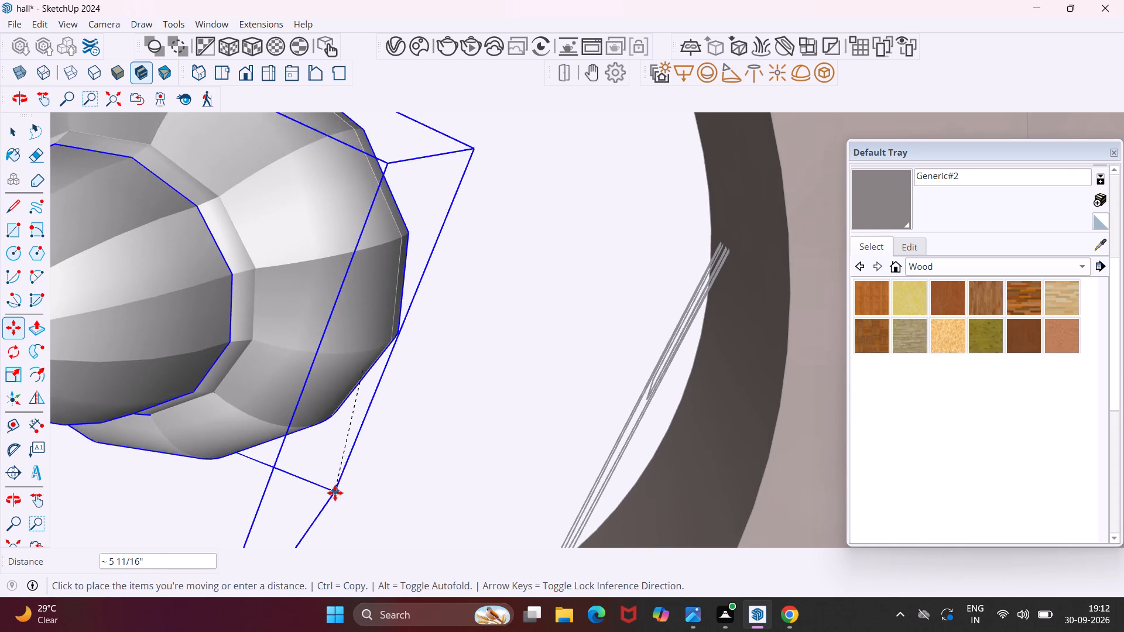
click(330, 509)
scroll(325, 481, down, 5)
middle_drag(284, 428, 378, 547)
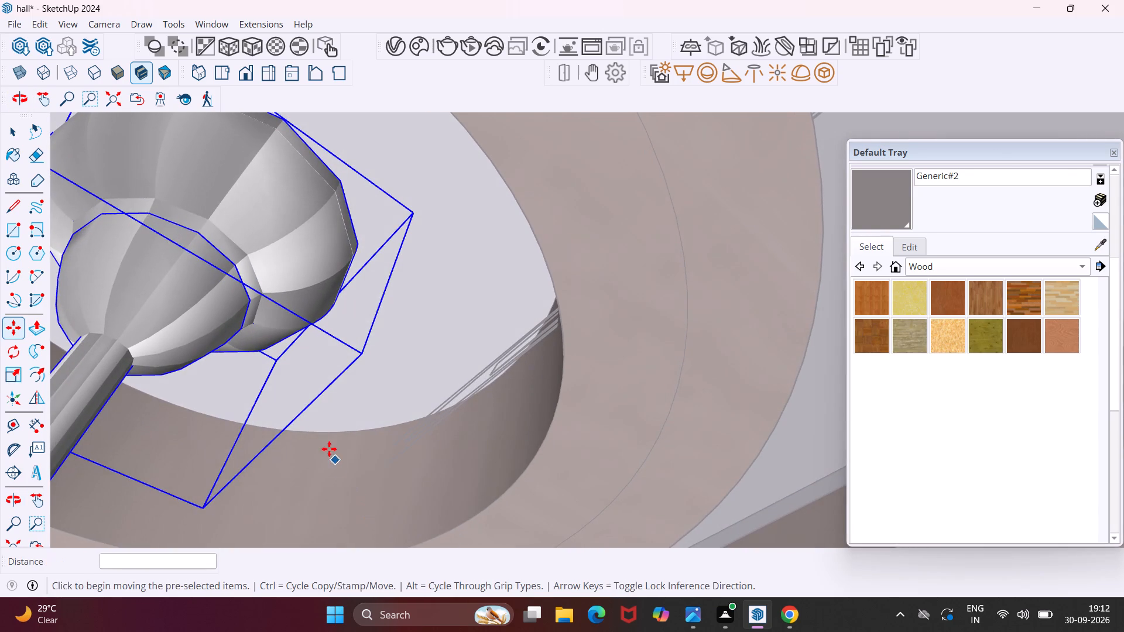
scroll(315, 417, down, 5)
middle_drag(217, 283, 260, 400)
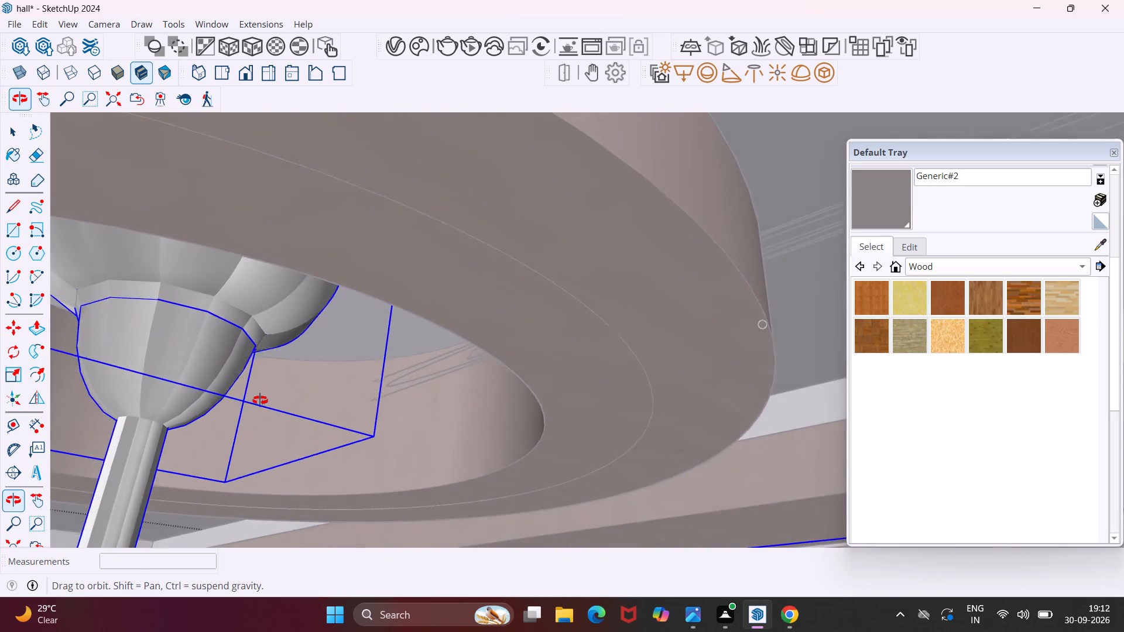
middle_drag(260, 400, 321, 427)
middle_drag(321, 427, 315, 367)
key(Escape)
key(space)
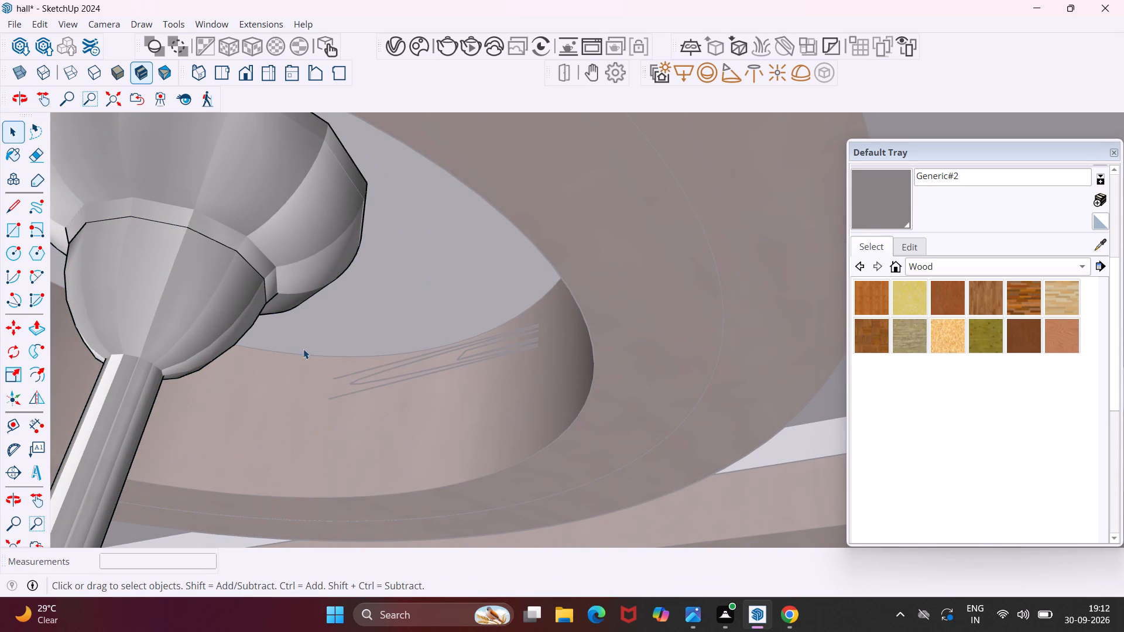
Scale the fan's ceiling canopy on its own uniformly to about 0.76.
click(264, 267)
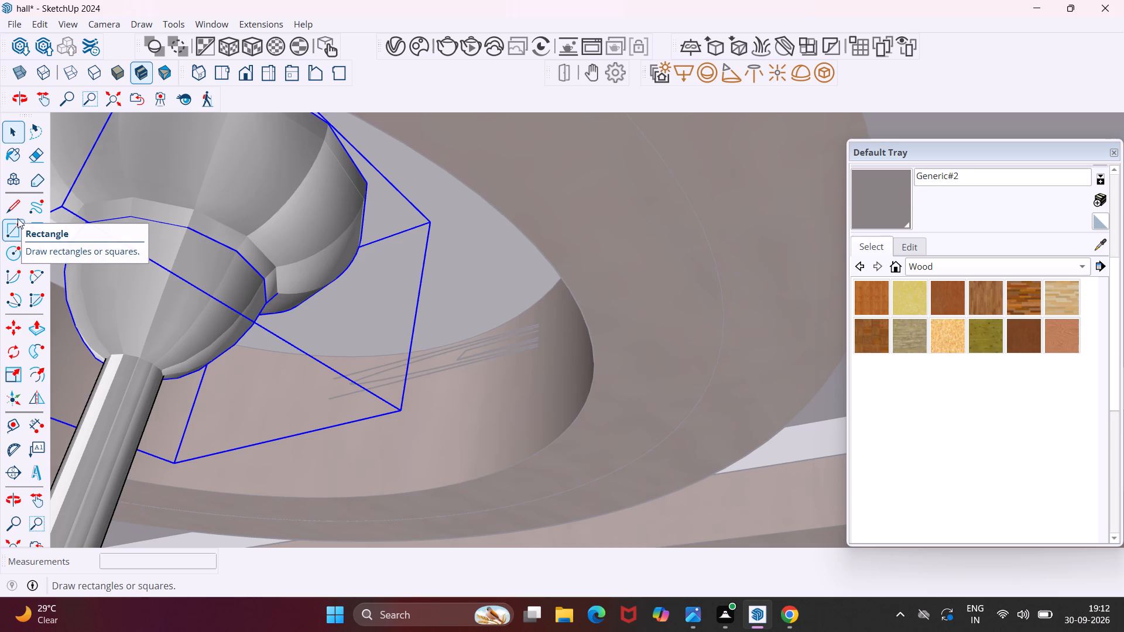
click(16, 383)
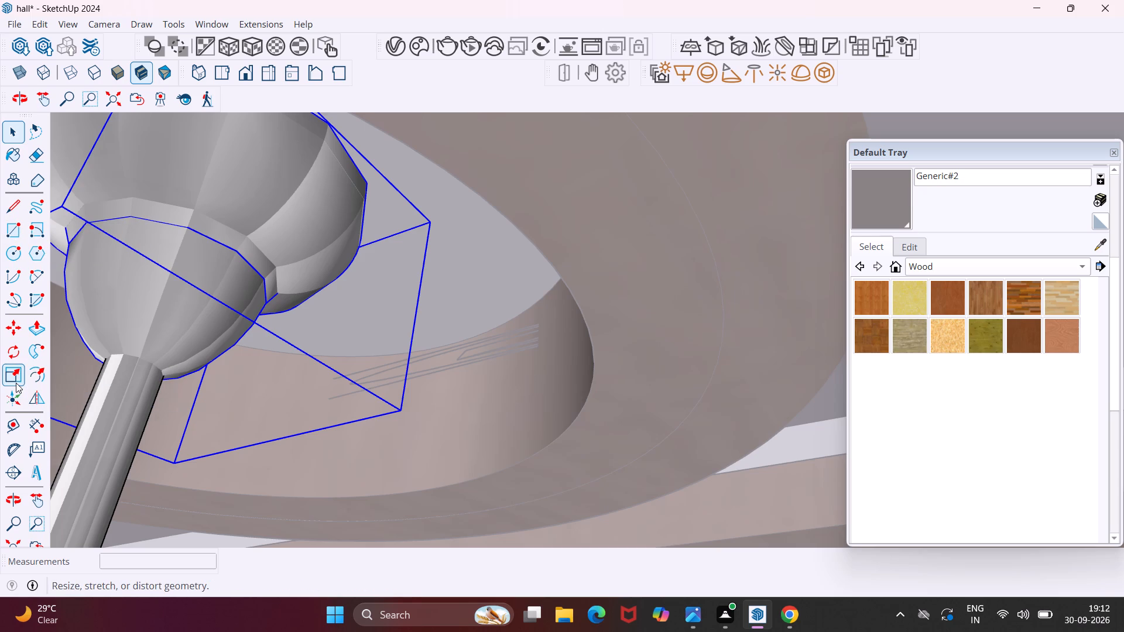
click(307, 342)
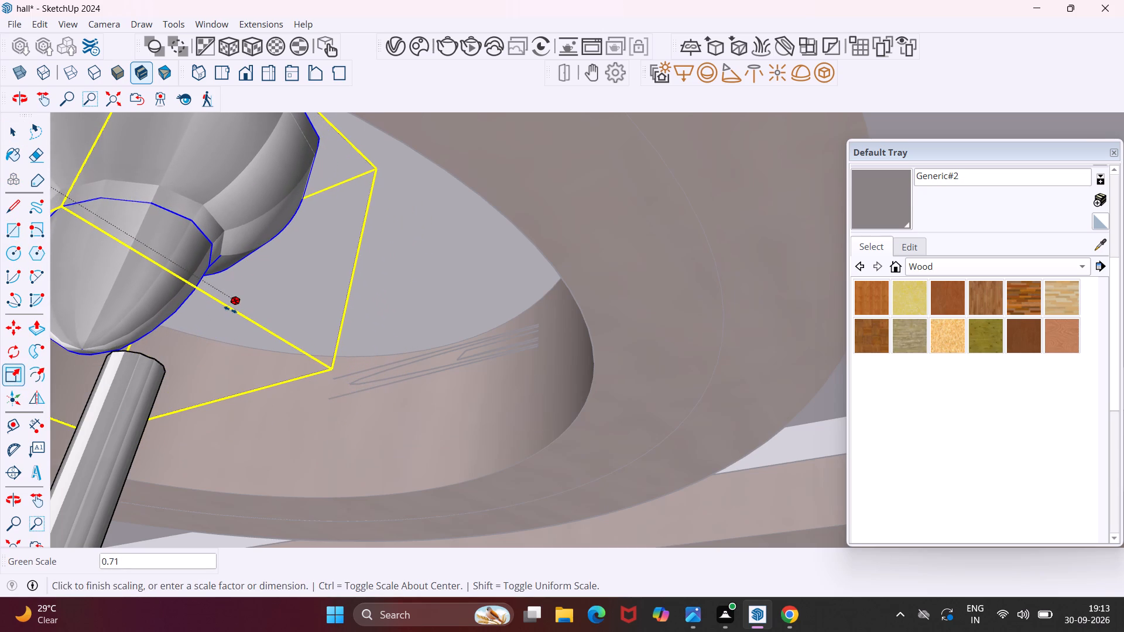
key(Escape)
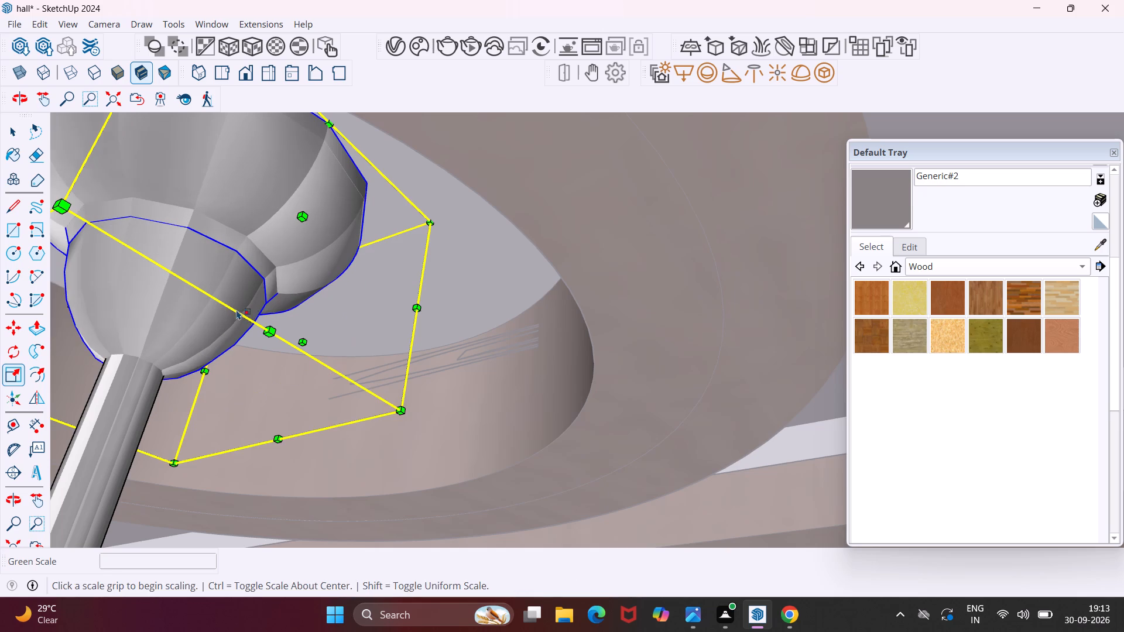
click(398, 412)
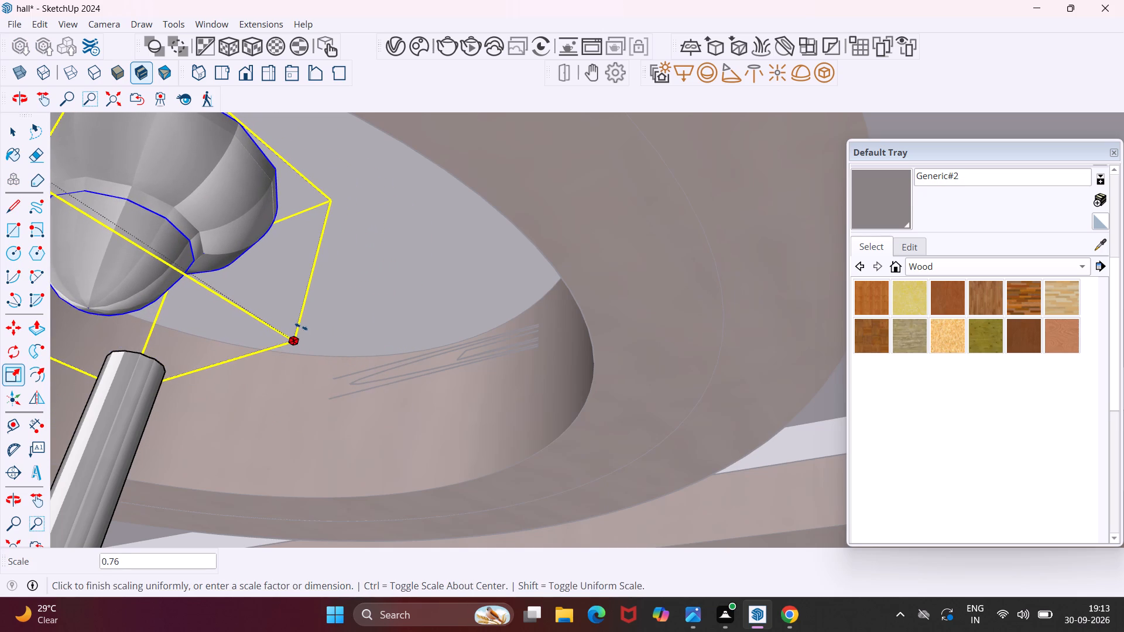
click(297, 323)
Move the fan's blade, motor and rod assembly about 3 3/8" towards the underside of the resized canopy.
scroll(310, 323, down, 4)
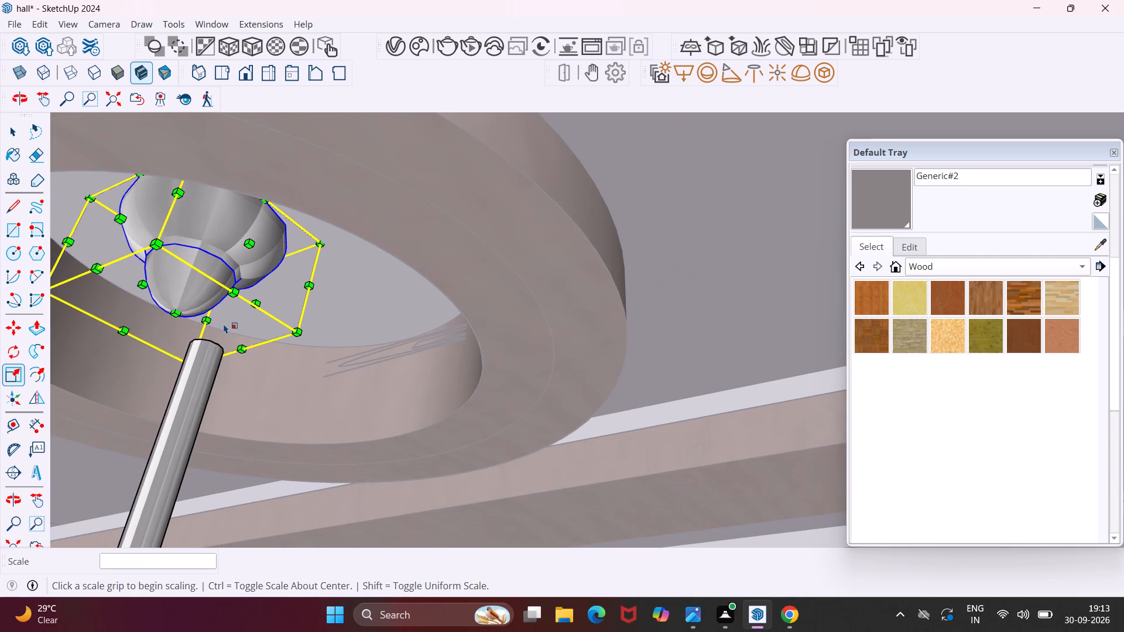
middle_drag(173, 301, 263, 359)
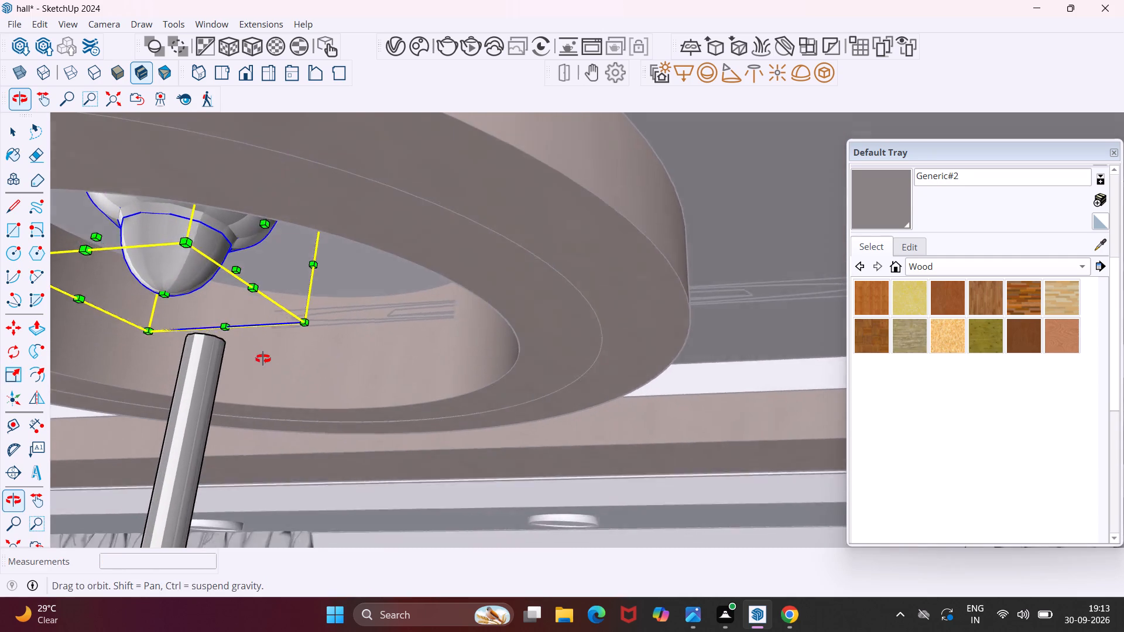
middle_drag(263, 359, 283, 364)
key(Escape)
key(space)
click(215, 352)
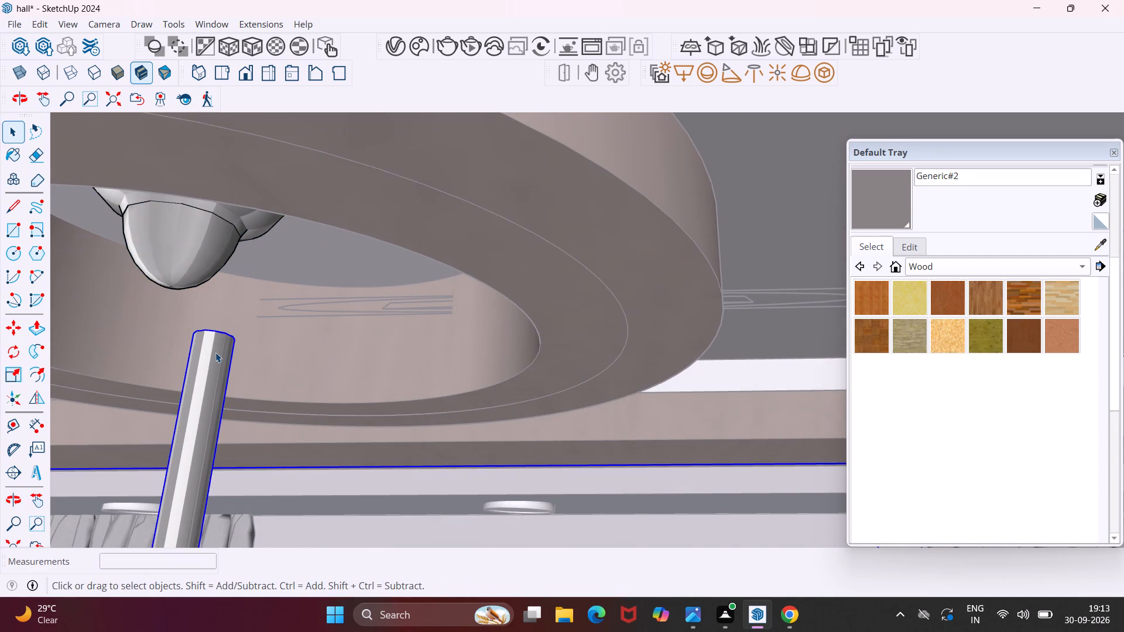
key(m)
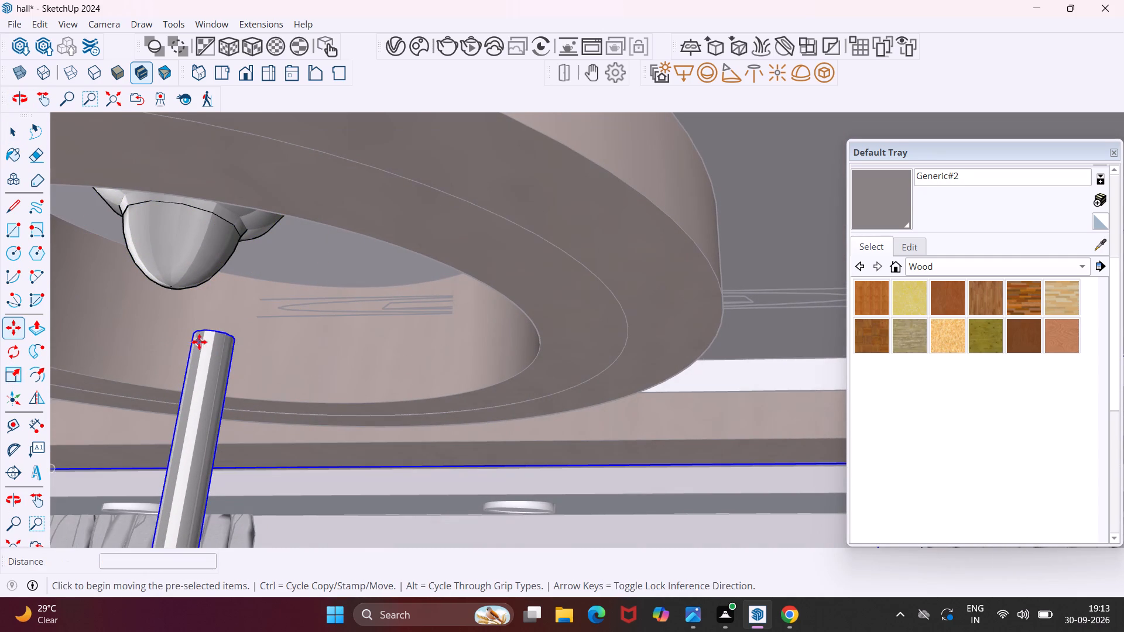
click(193, 333)
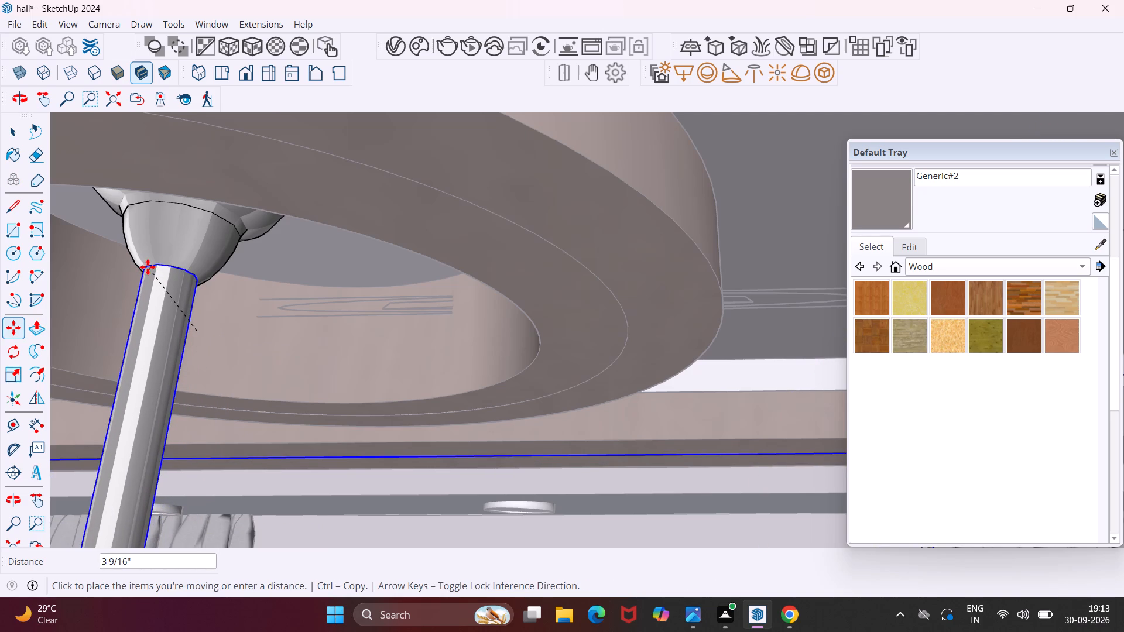
scroll(147, 266, up, 14)
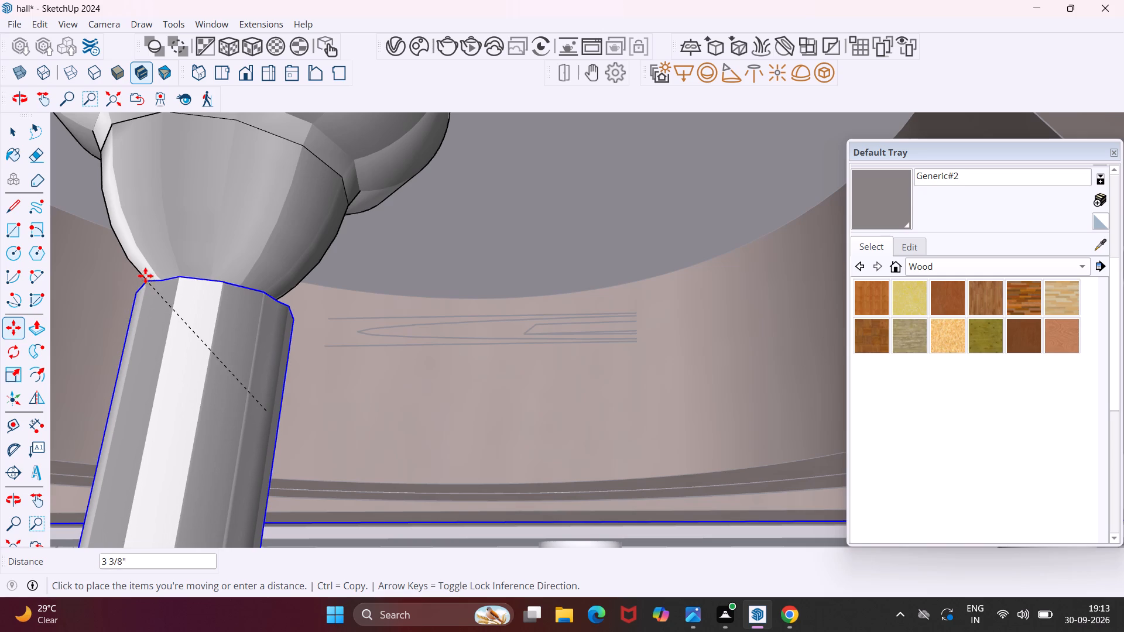
click(143, 270)
Raise the blade, motor and rod assembly about 3 1/4" so the rod's top meets the canopy's underside.
middle_drag(240, 264, 212, 296)
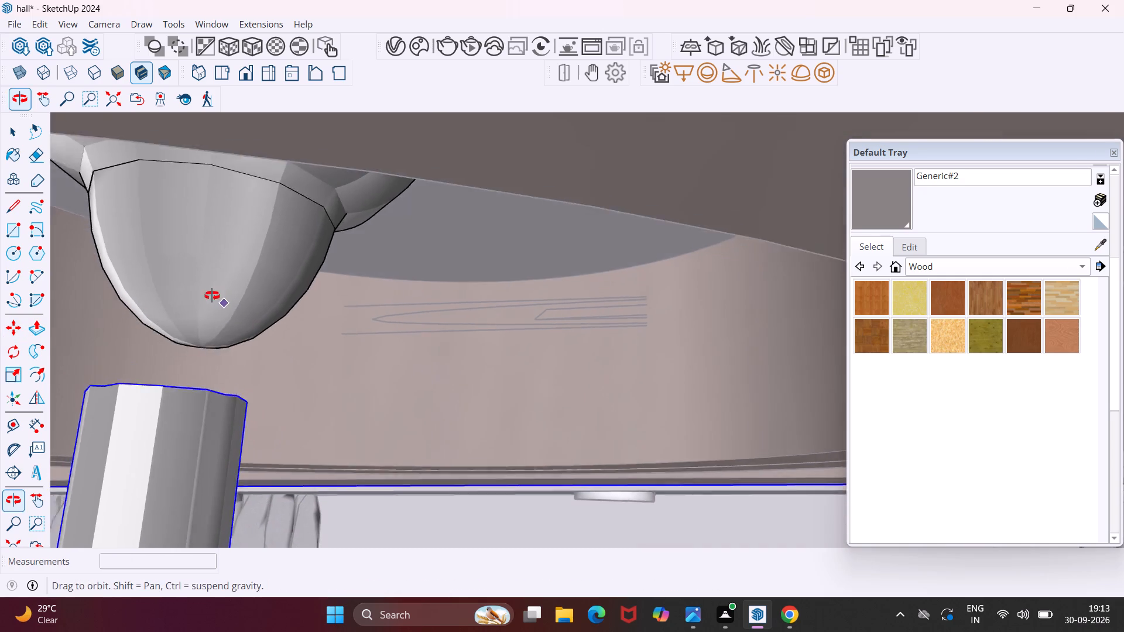
middle_drag(212, 296, 211, 296)
click(215, 438)
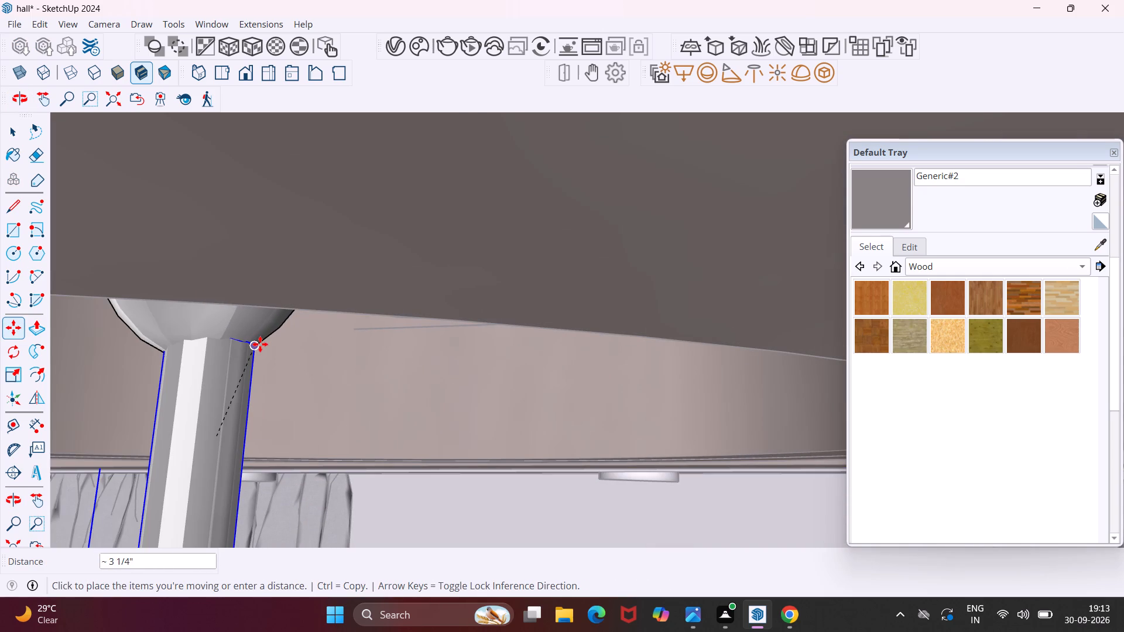
click(262, 344)
Nudge the blade, motor and rod assembly about 3/16" to centre the rod under the canopy, and clear the selection.
middle_drag(258, 344, 210, 325)
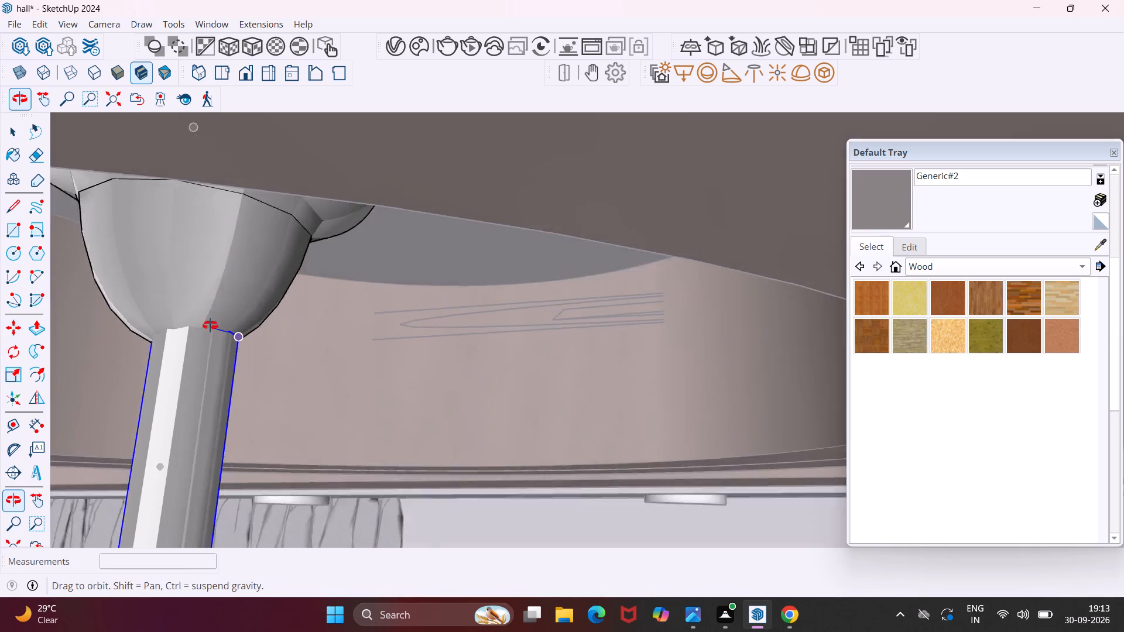
middle_drag(210, 325, 118, 304)
scroll(148, 349, up, 5)
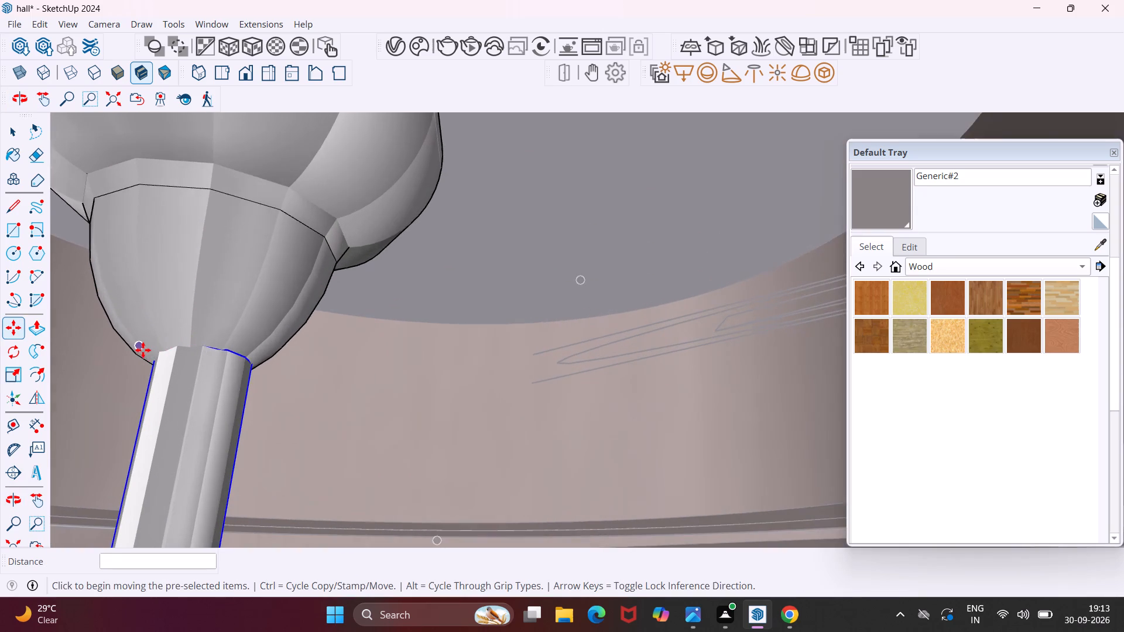
scroll(143, 350, up, 8)
click(167, 375)
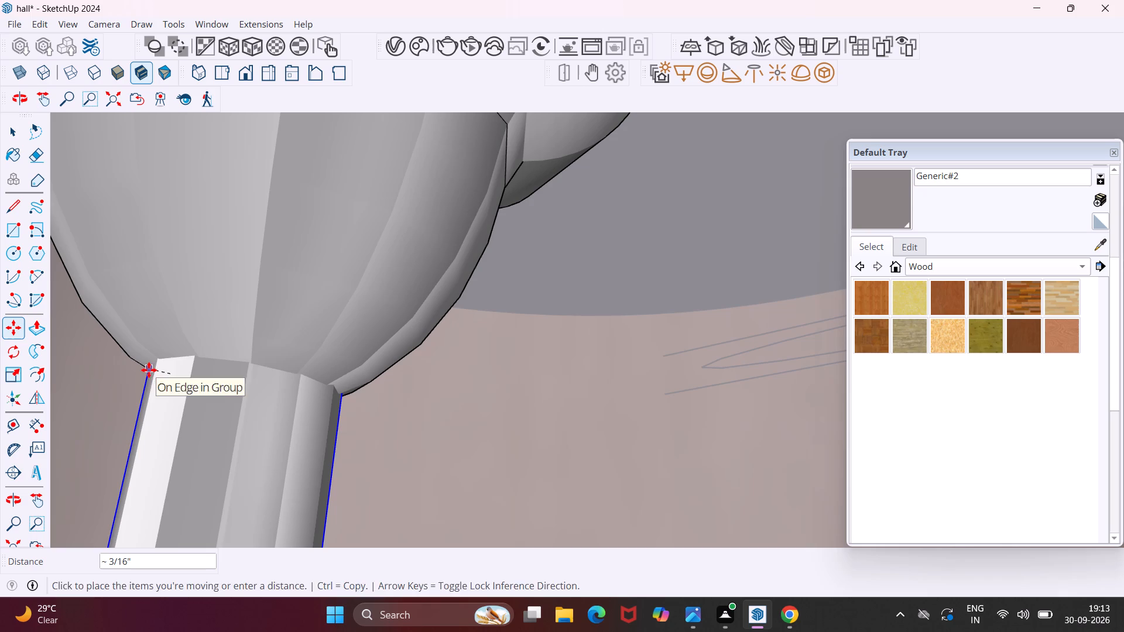
click(149, 370)
scroll(198, 317, down, 13)
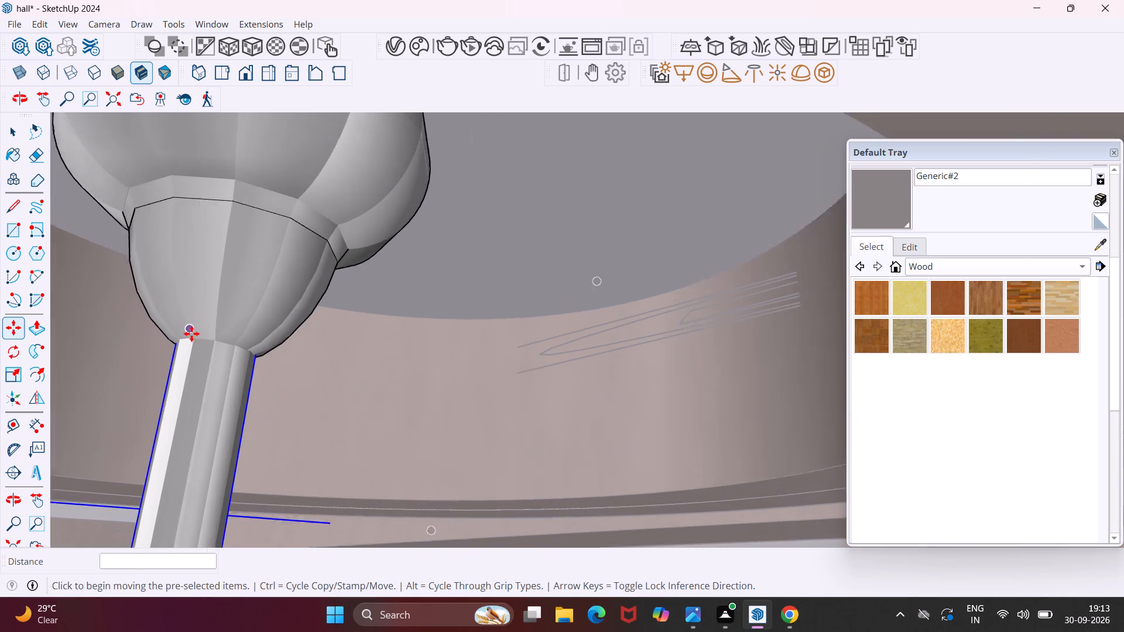
scroll(191, 334, down, 6)
middle_drag(176, 343, 142, 296)
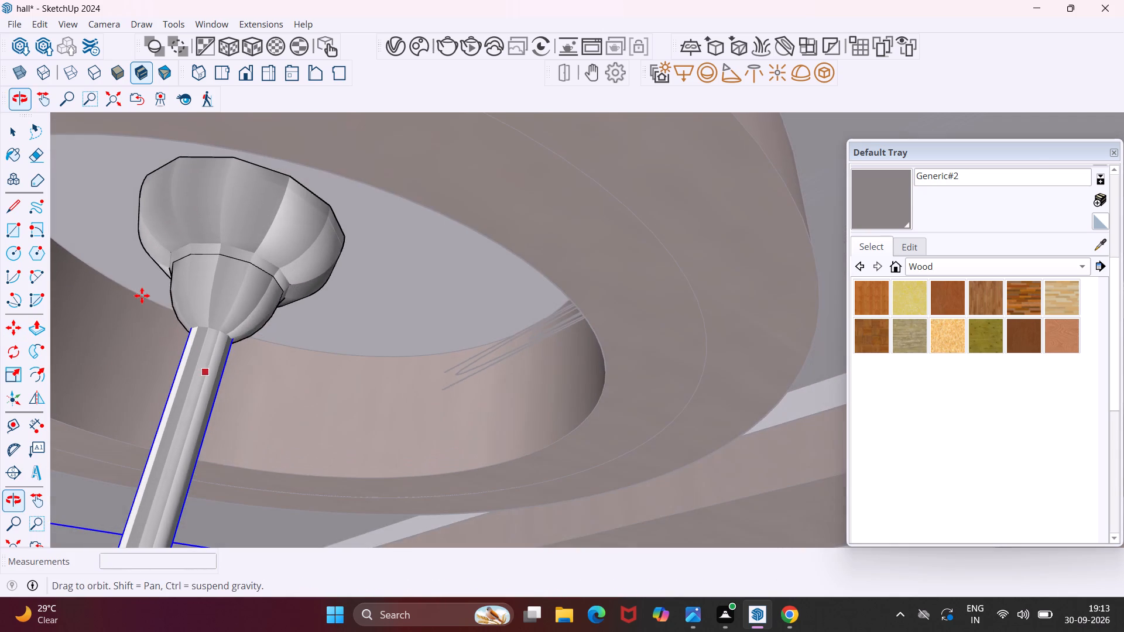
scroll(142, 296, down, 13)
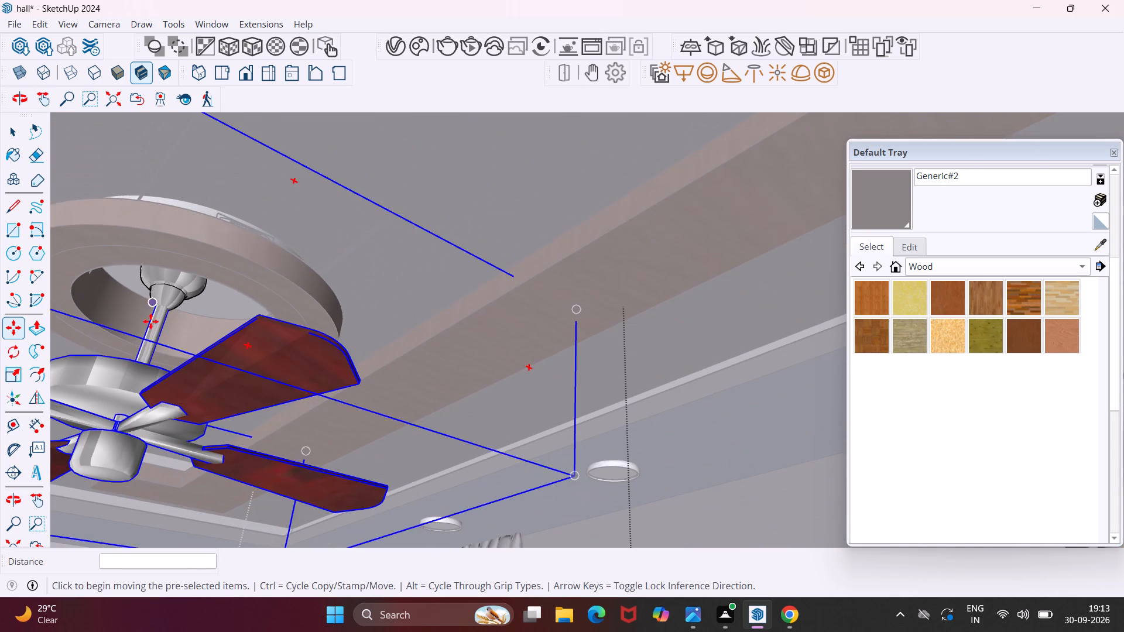
scroll(142, 356, down, 15)
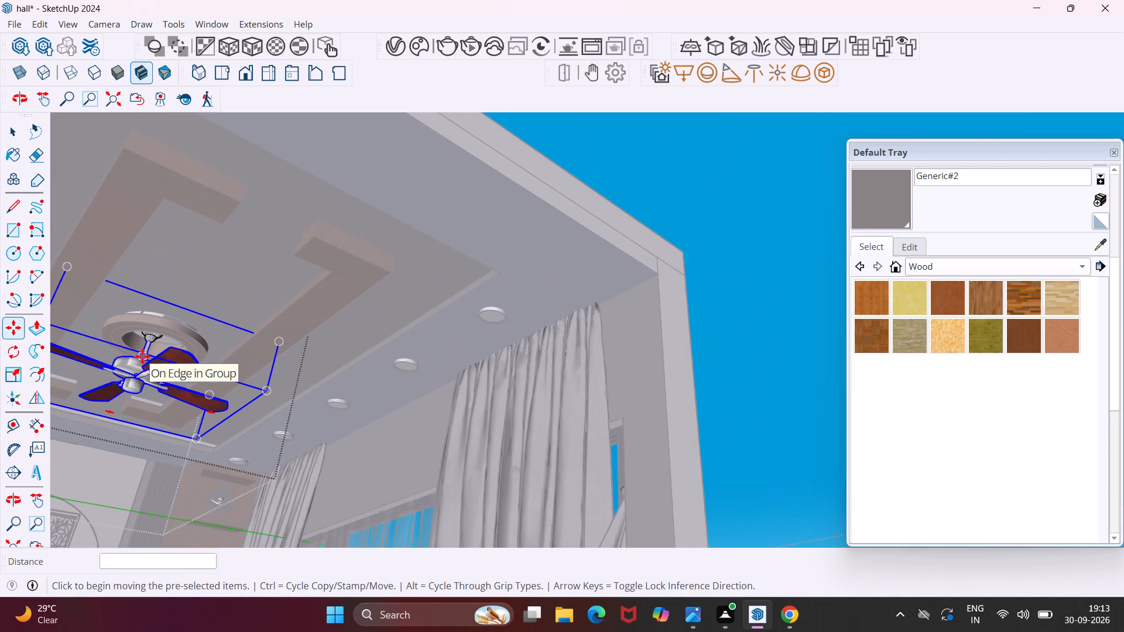
scroll(143, 367, down, 10)
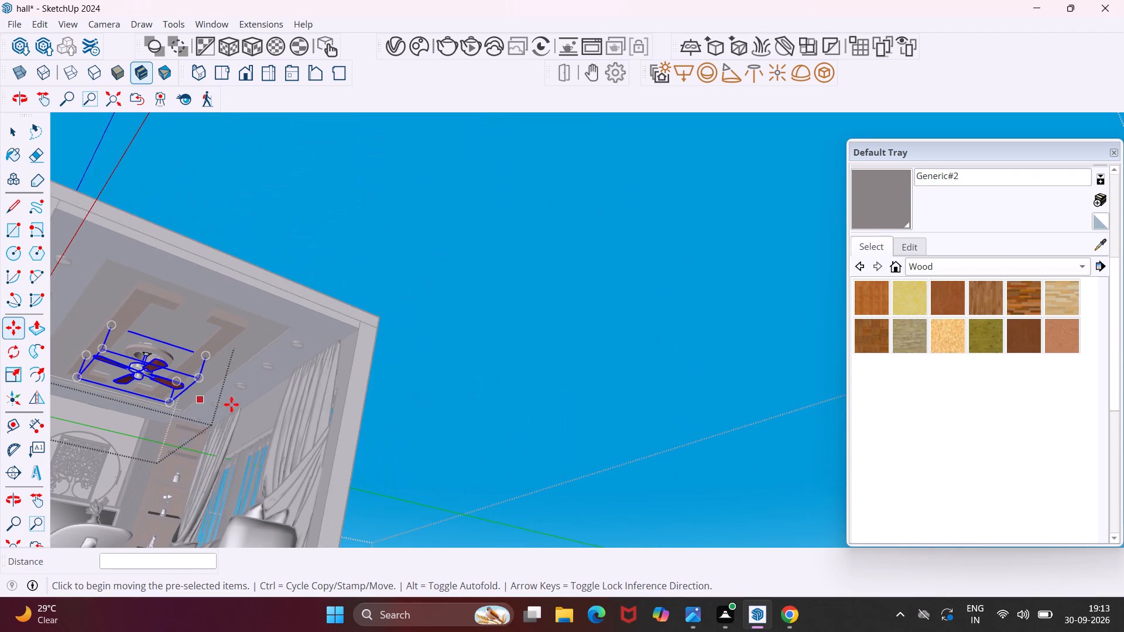
key(Escape)
key(space)
click(512, 472)
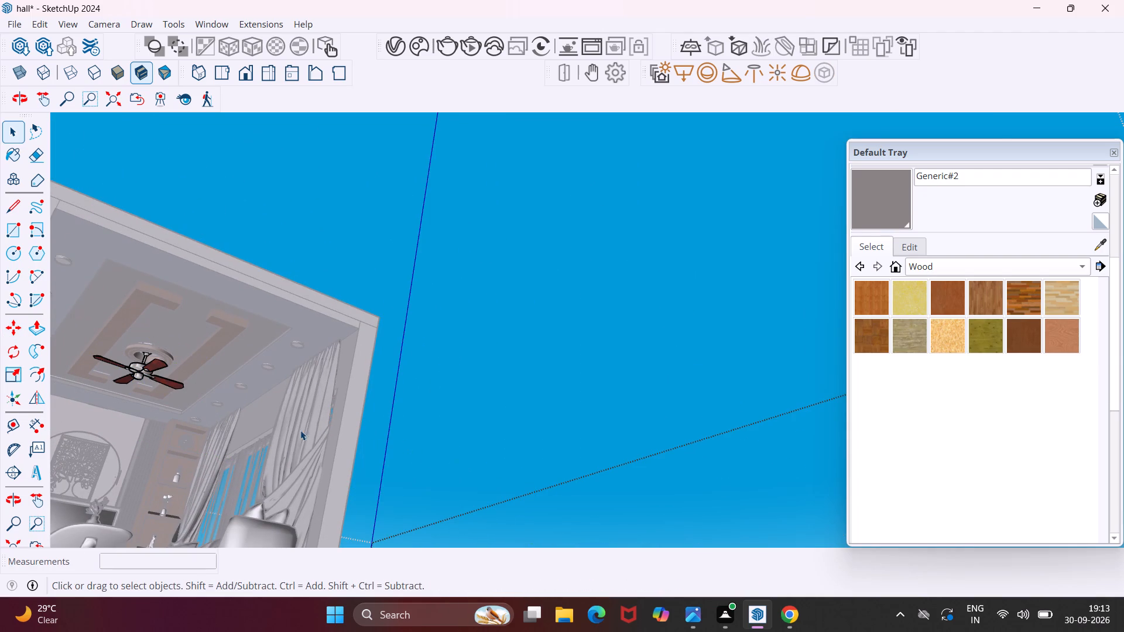
Examine the fitted ceiling fan within the wooden ring and against the whole room, from close up and from outside.
scroll(165, 376, down, 1)
middle_drag(164, 376, 128, 418)
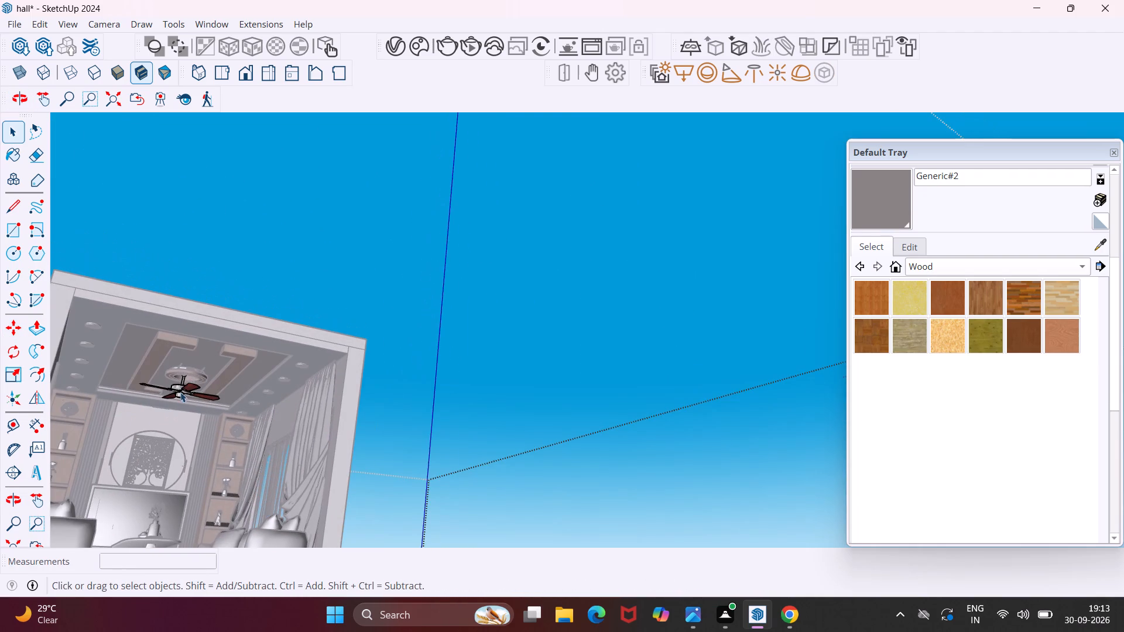
scroll(180, 391, up, 17)
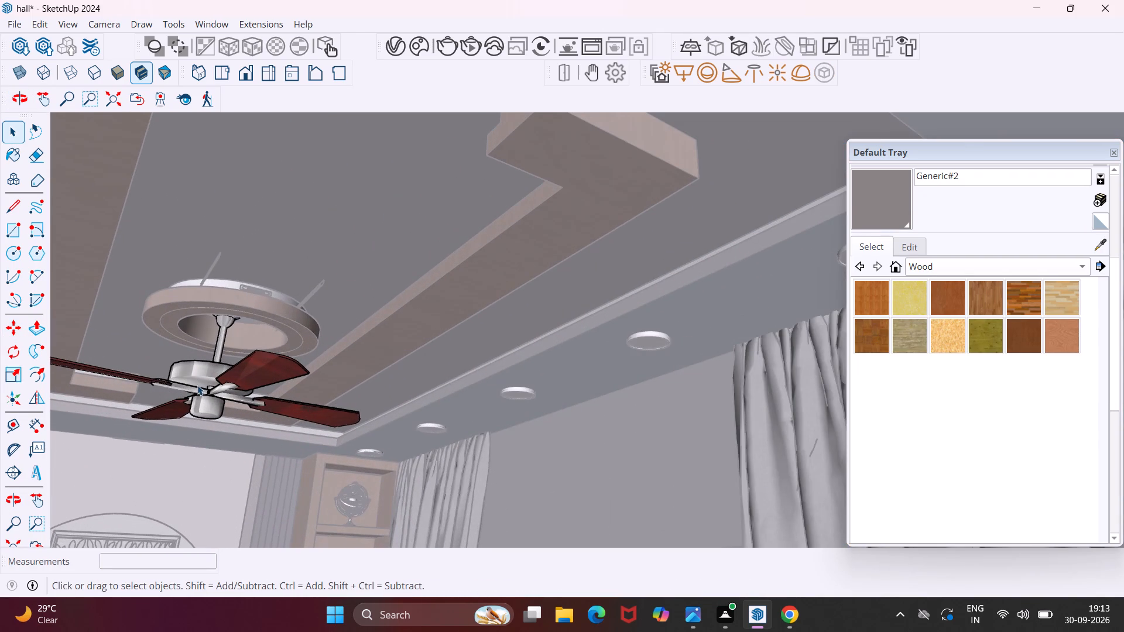
middle_drag(197, 384, 159, 409)
scroll(161, 405, down, 8)
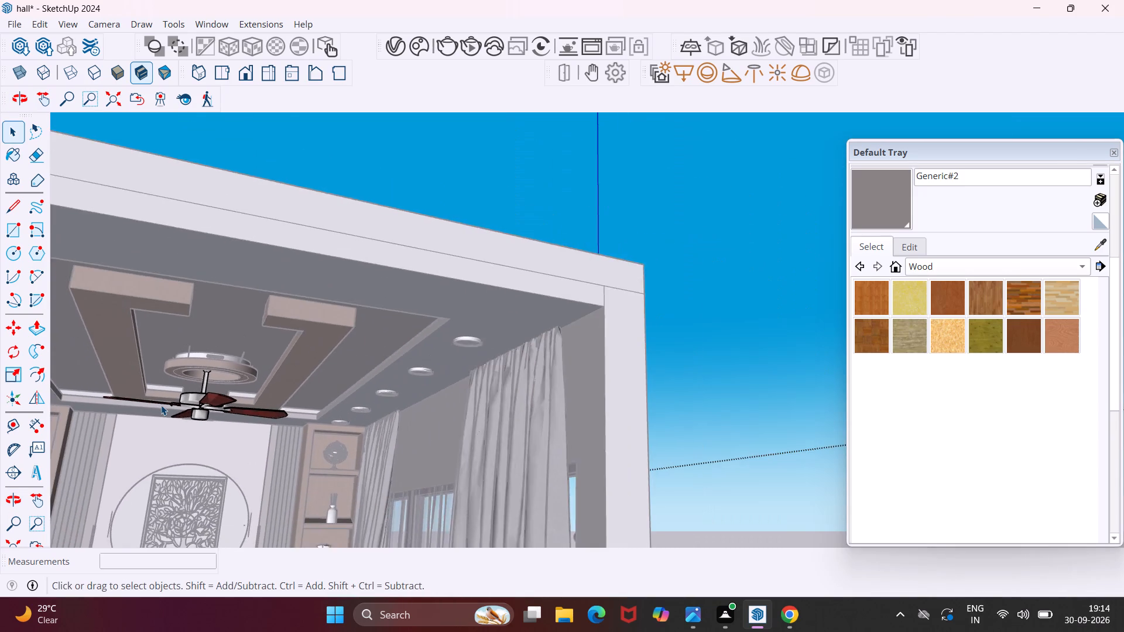
scroll(161, 404, down, 19)
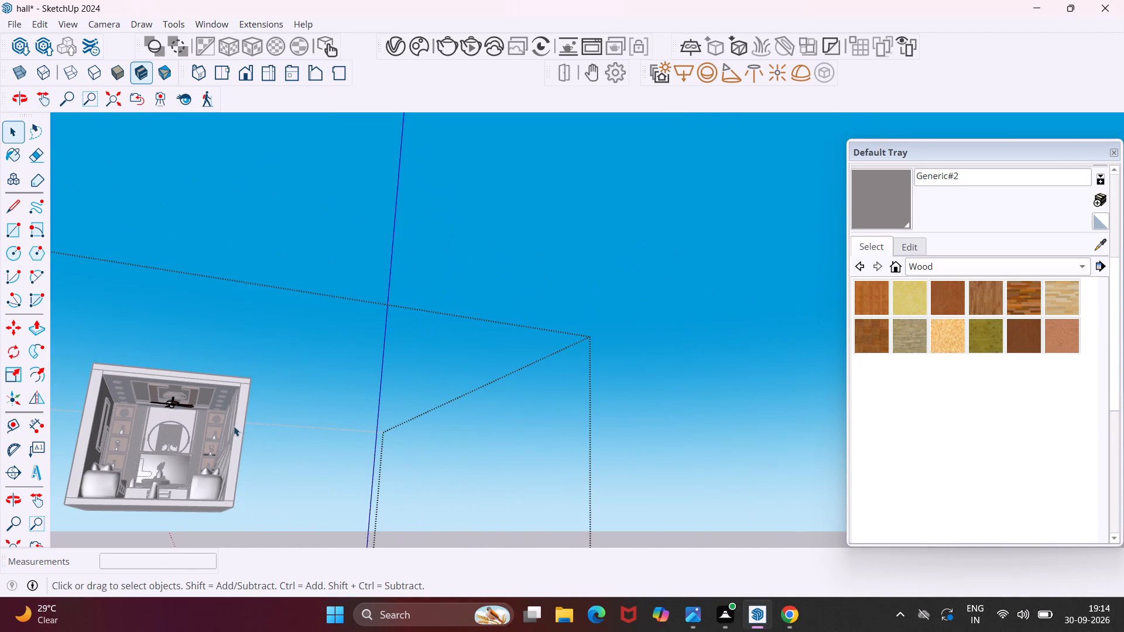
click(313, 458)
click(311, 465)
key(Escape)
key(space)
scroll(172, 407, up, 3)
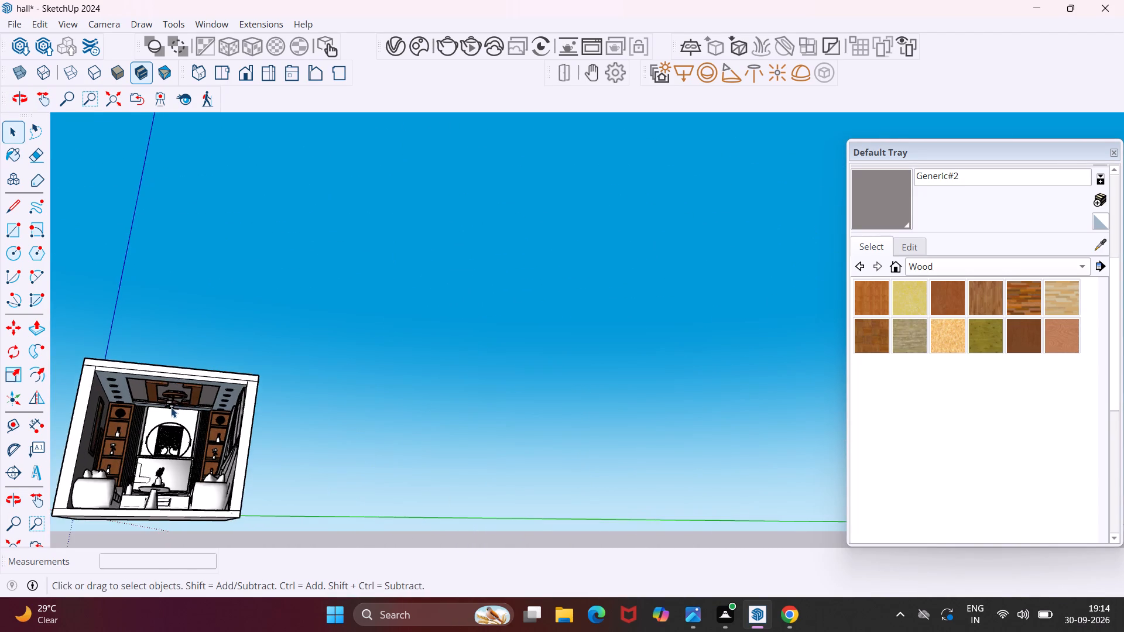
scroll(171, 407, up, 13)
middle_drag(199, 361, 170, 417)
scroll(170, 417, up, 1)
scroll(170, 417, down, 10)
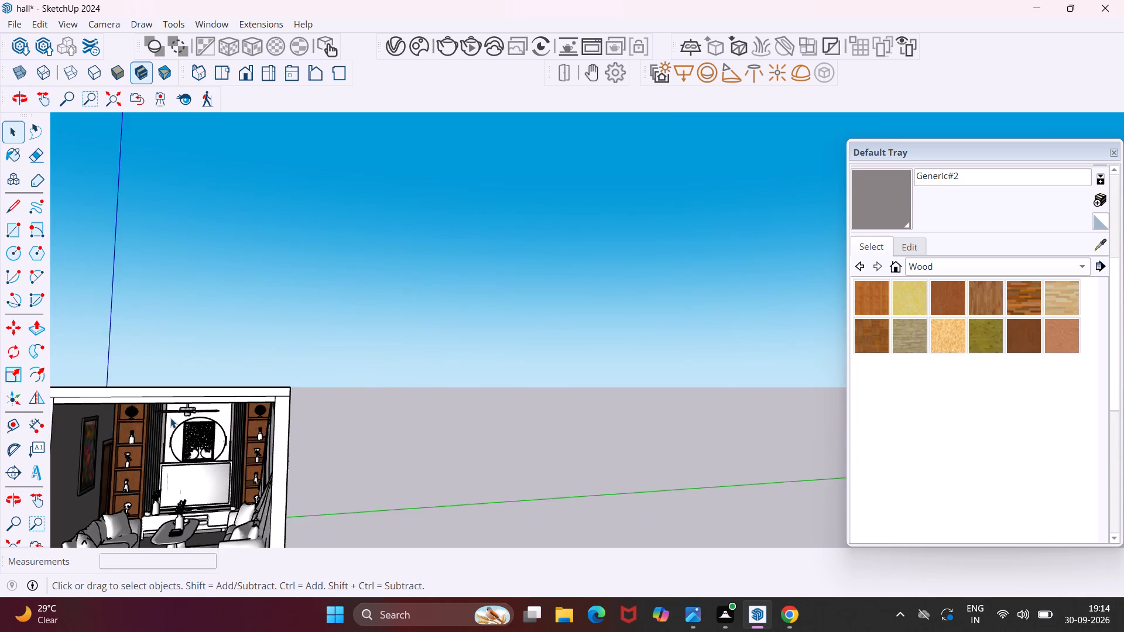
scroll(170, 418, down, 3)
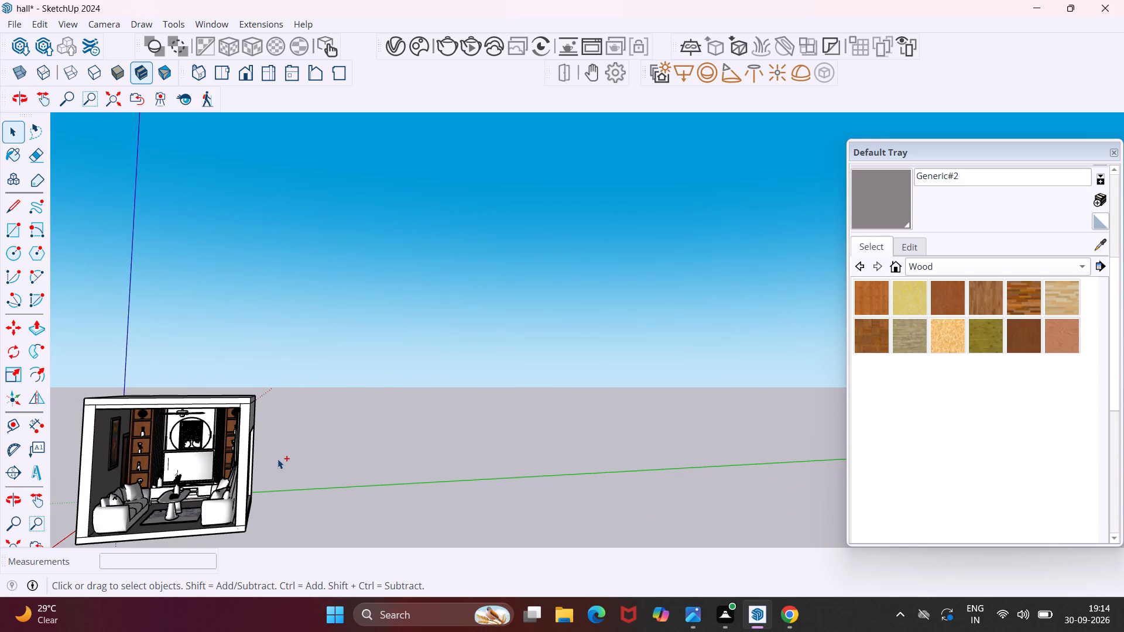
Save the hall model.
key(ctrl+s)
Recentre the view on the whole room and examine it through its open front.
middle_drag(67, 472, 94, 478)
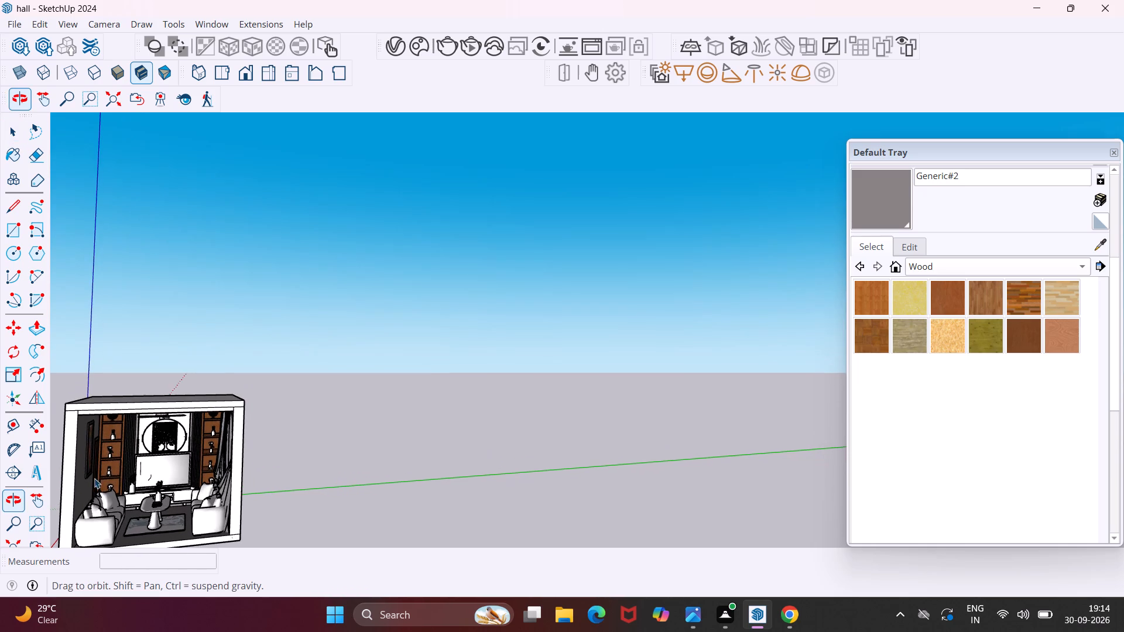
click(52, 94)
drag(309, 461, 518, 445)
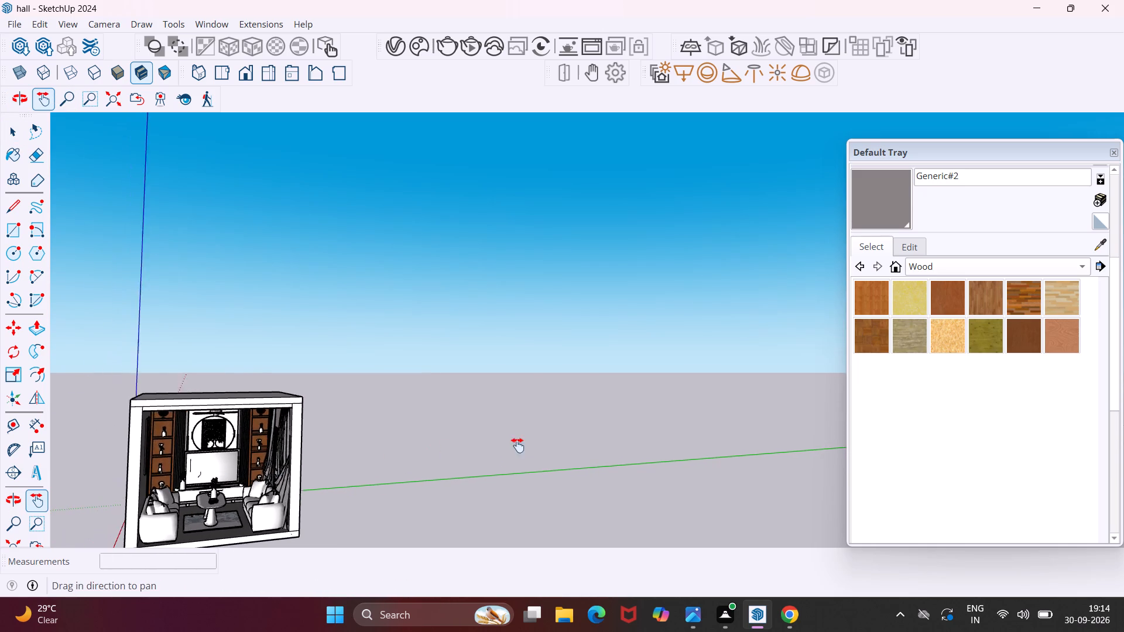
drag(518, 445, 638, 421)
drag(368, 513, 472, 449)
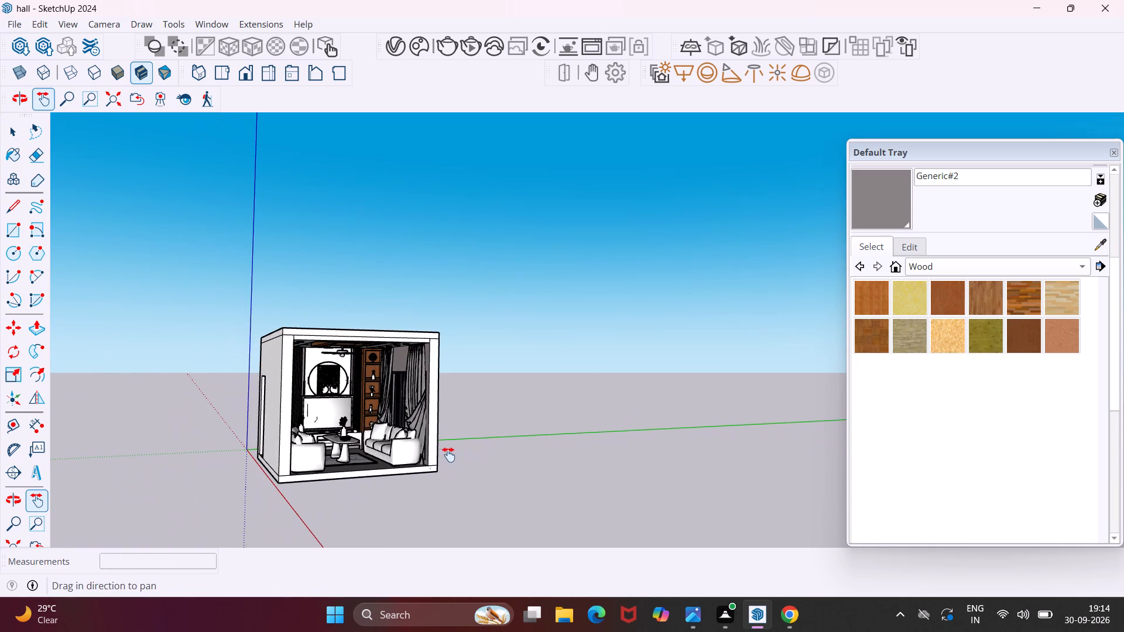
middle_drag(442, 455, 334, 485)
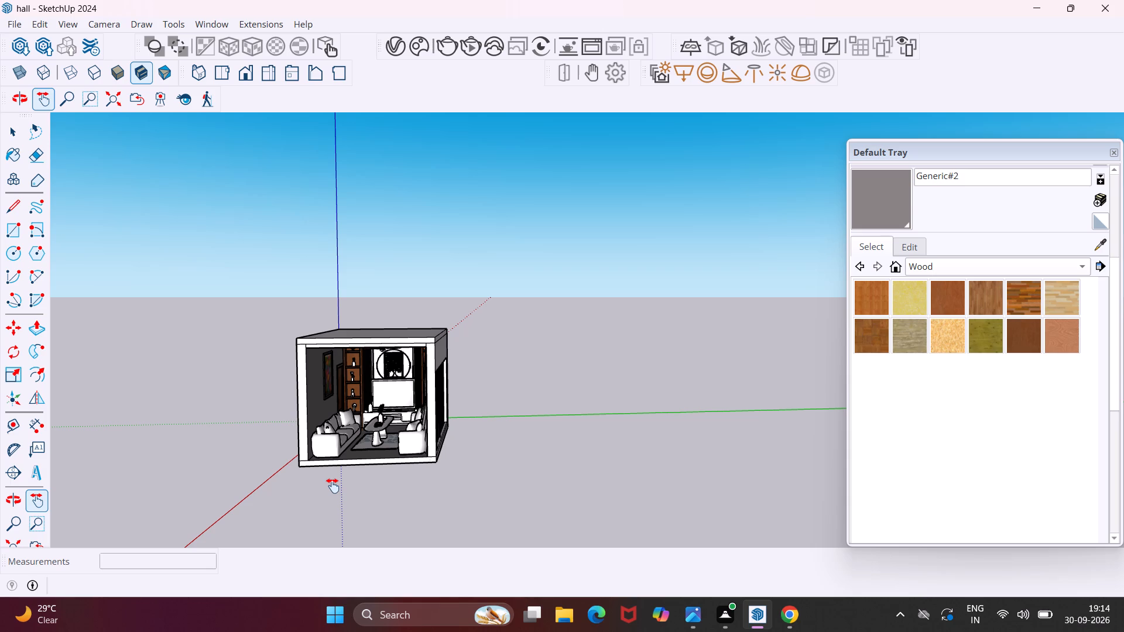
Push/Pull the front end face of the wall with the painting outward about 4' 3 7/16".
key(Escape)
key(space)
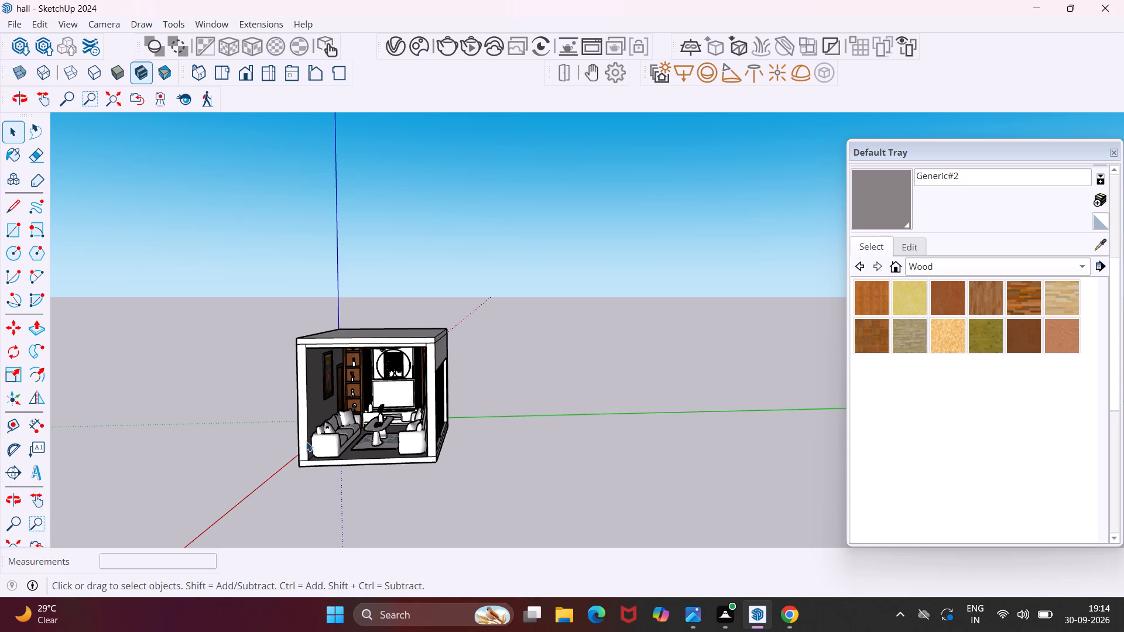
scroll(304, 424, up, 8)
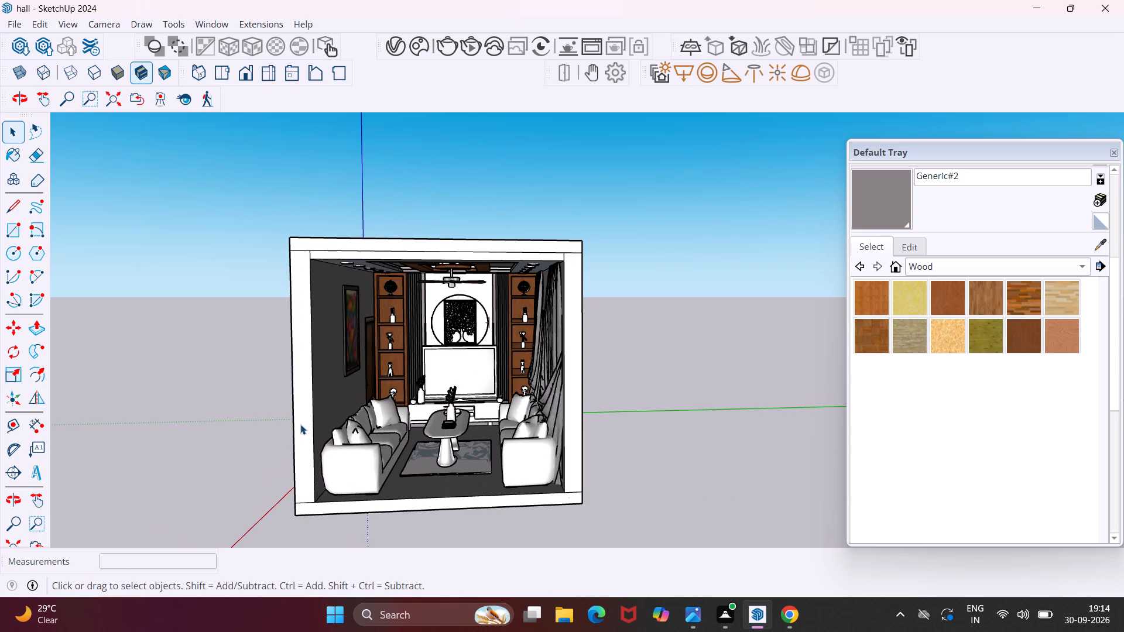
ctrl+click(300, 424)
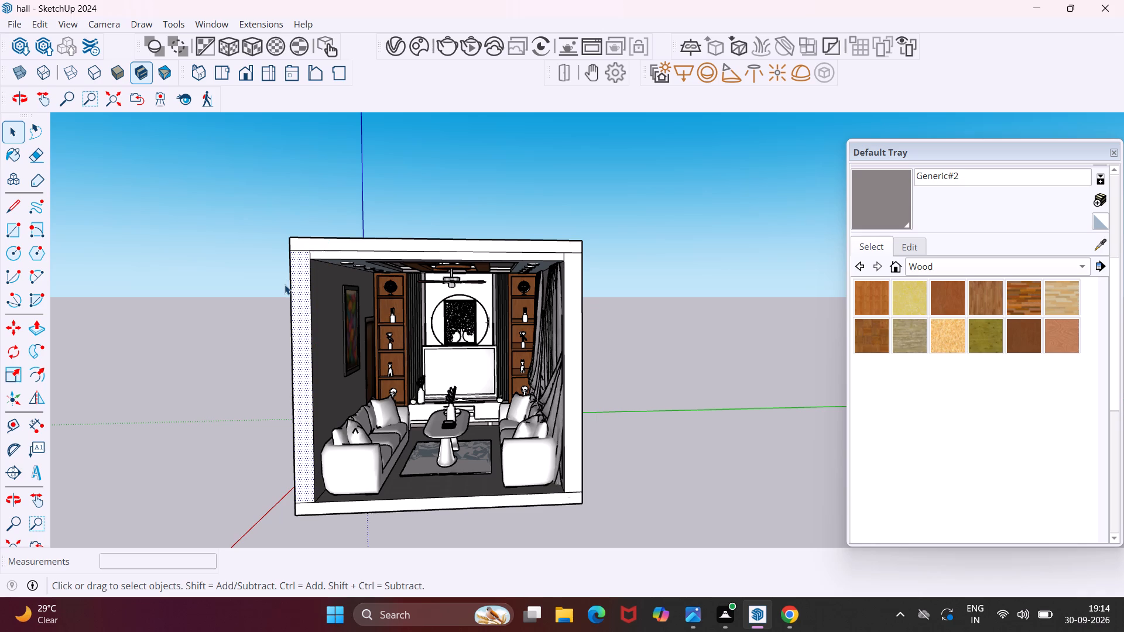
key(p)
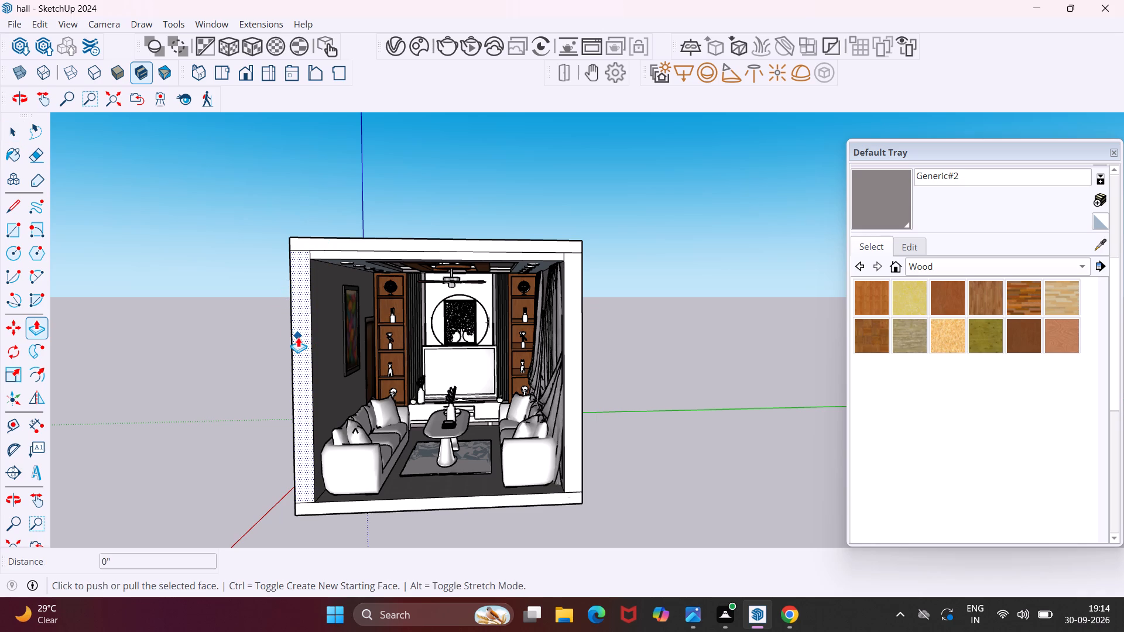
click(298, 337)
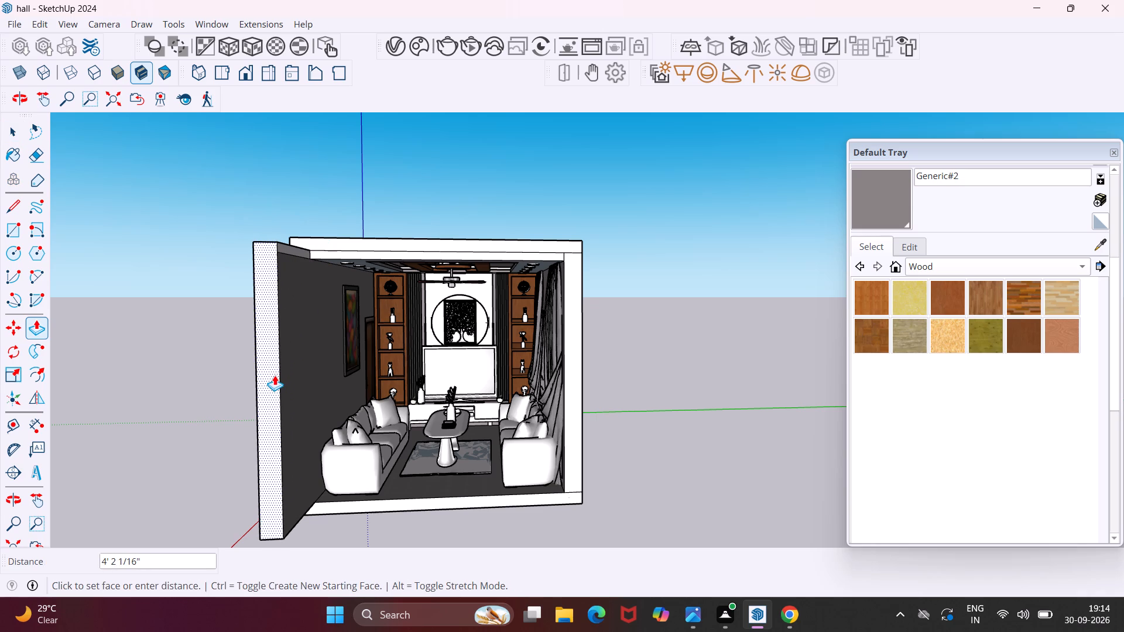
click(275, 375)
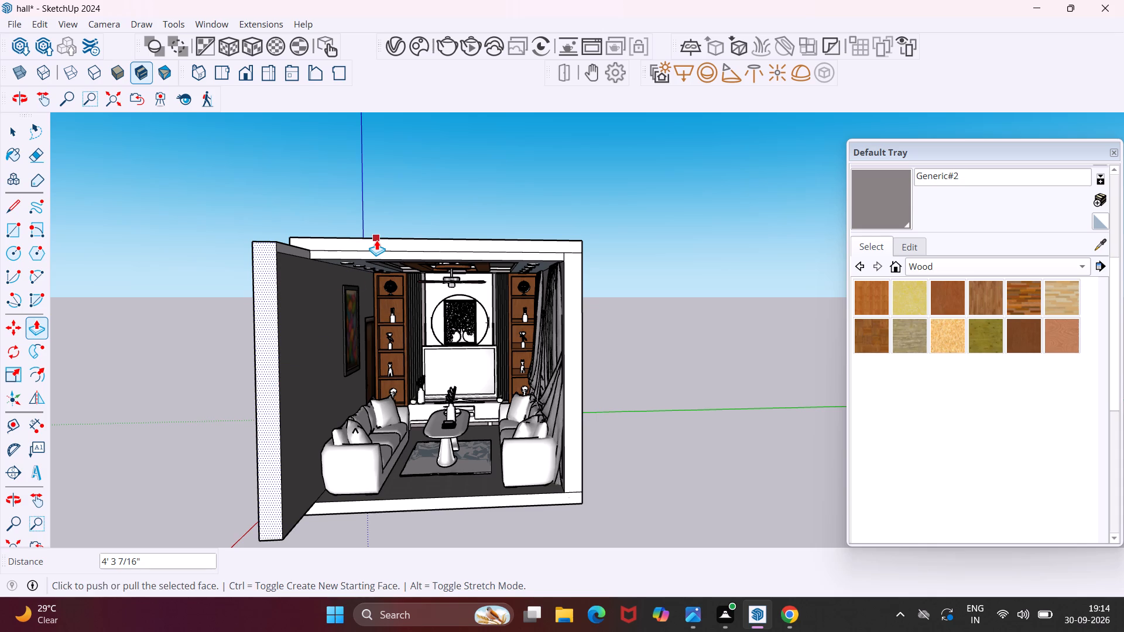
key(Escape)
key(space)
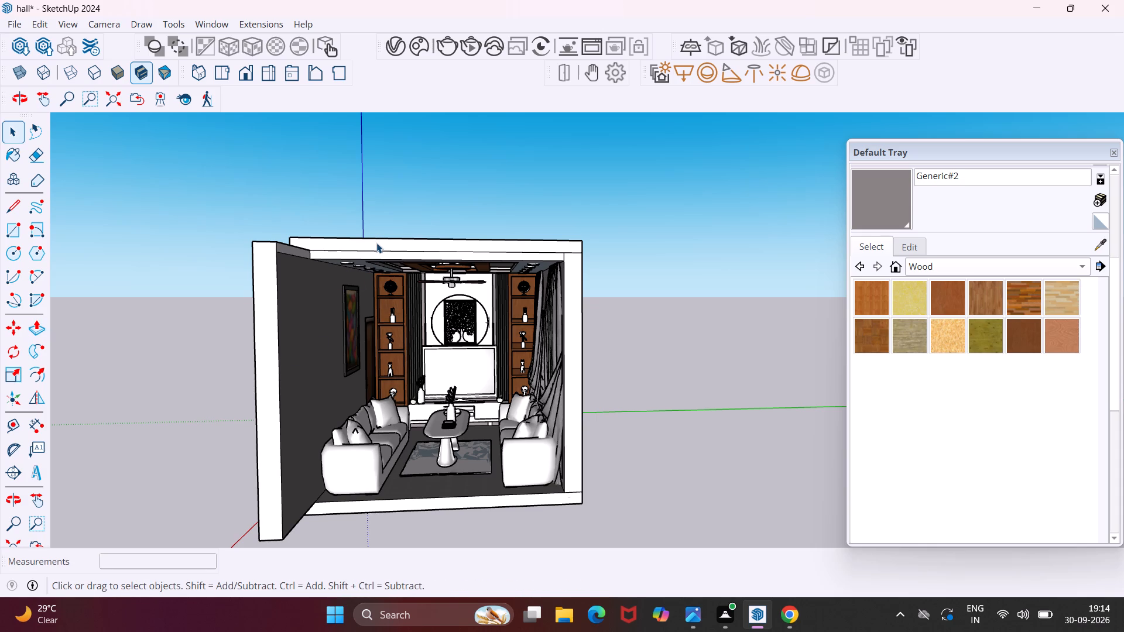
Extend the roof slab's front face outward 4' 3 7/16", flush with the lengthened painting wall.
click(376, 243)
key(p)
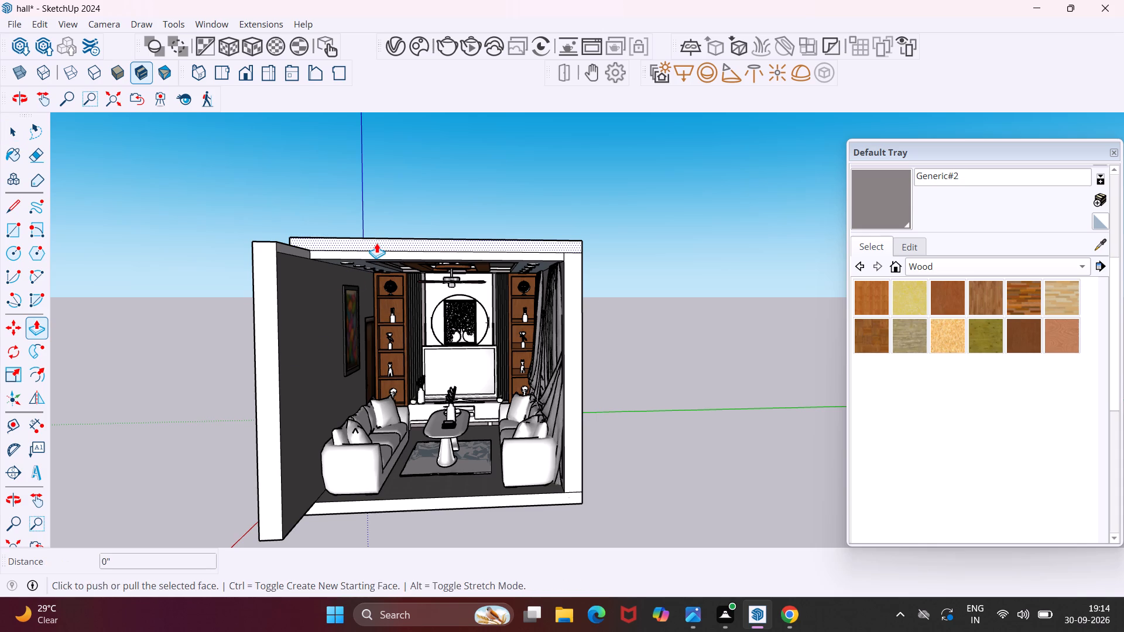
click(375, 239)
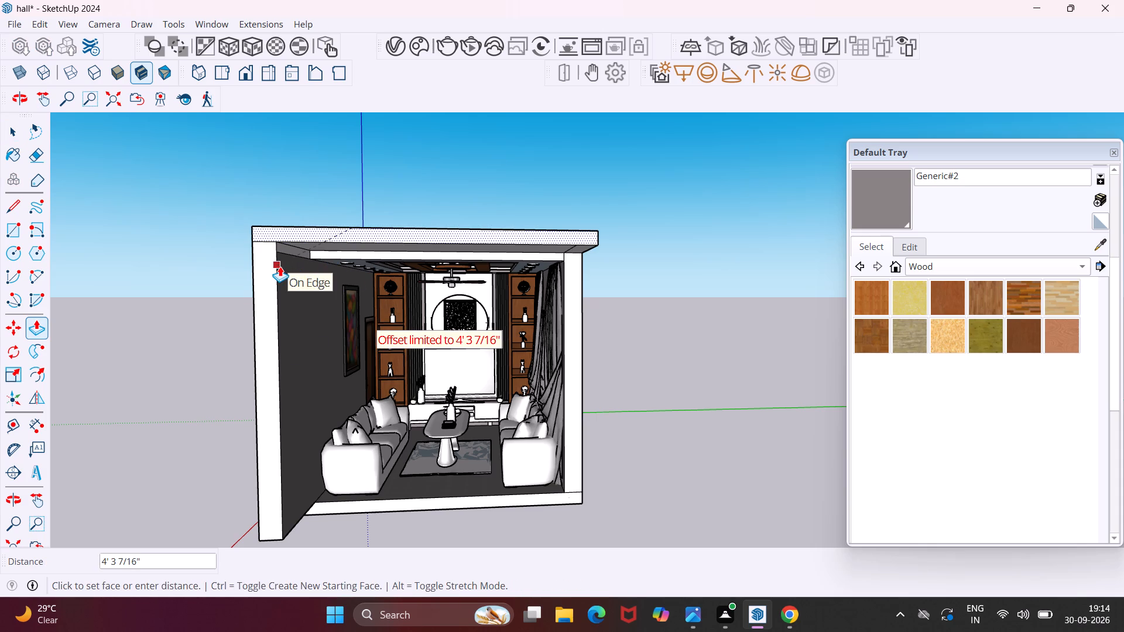
click(279, 266)
key(Escape)
key(space)
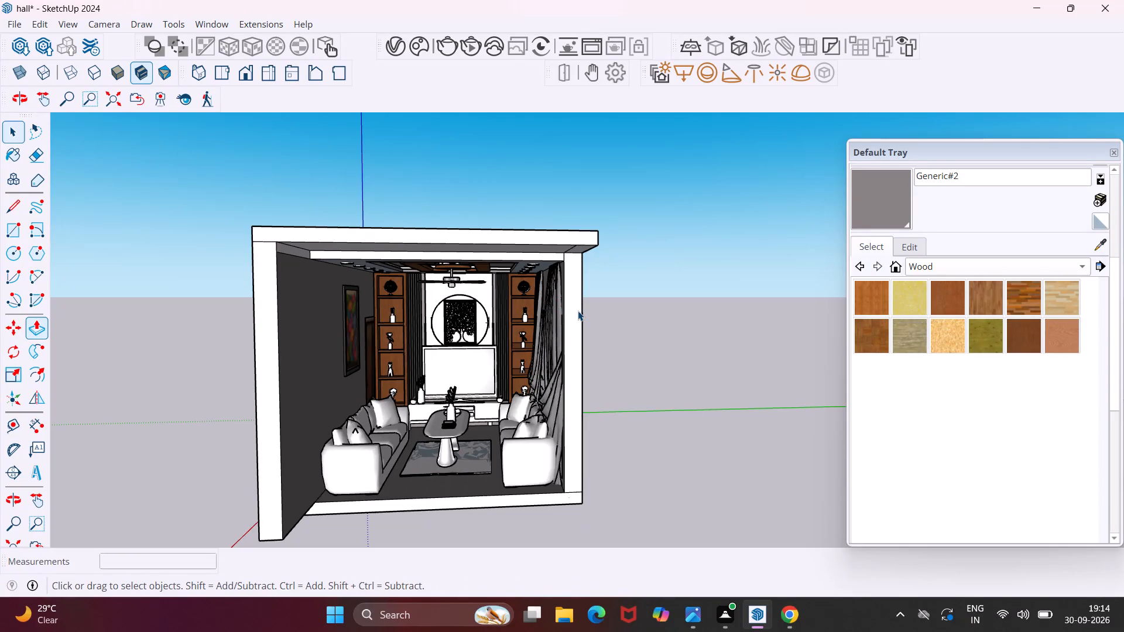
Extend the curtain-side wall's front end face outward 4' 3 7/16", flush with the roof slab.
click(578, 311)
key(p)
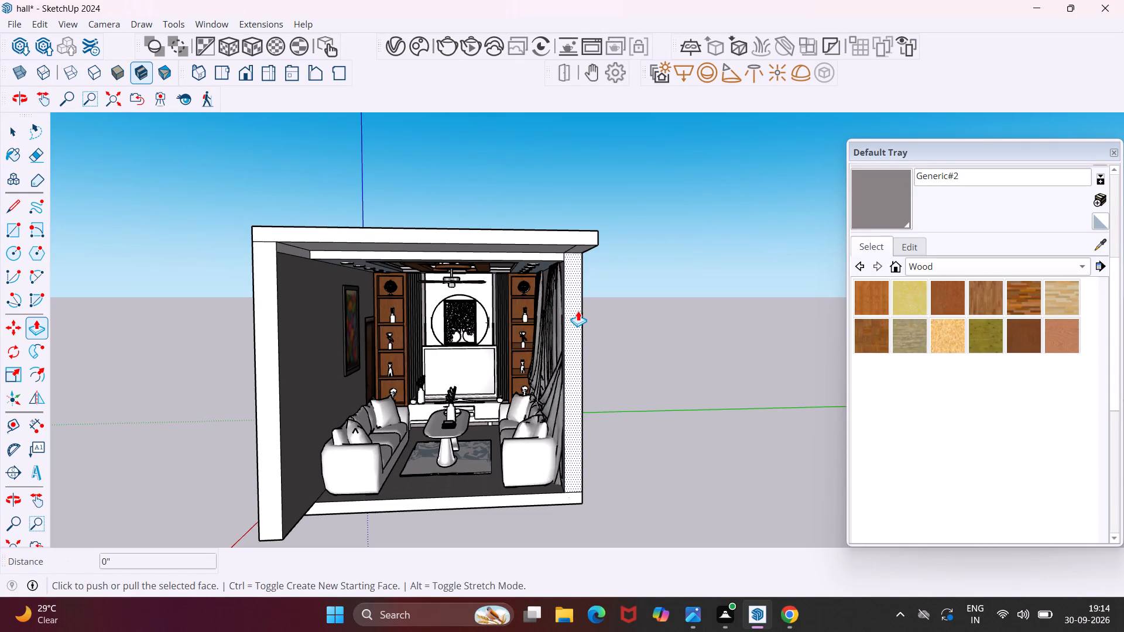
click(578, 311)
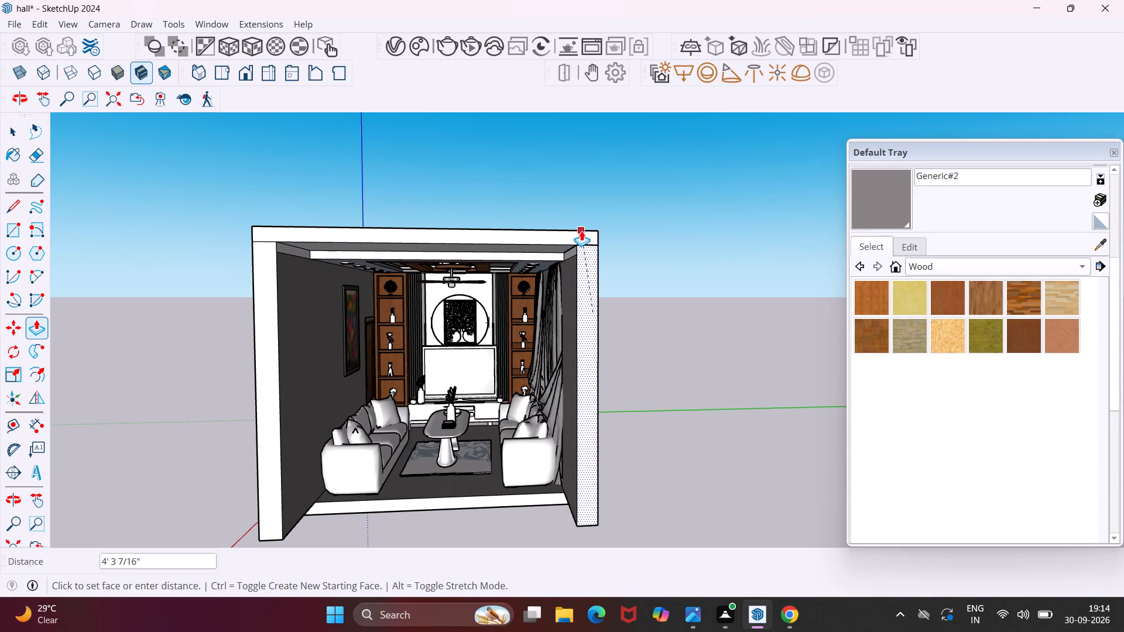
click(581, 231)
key(Escape)
key(space)
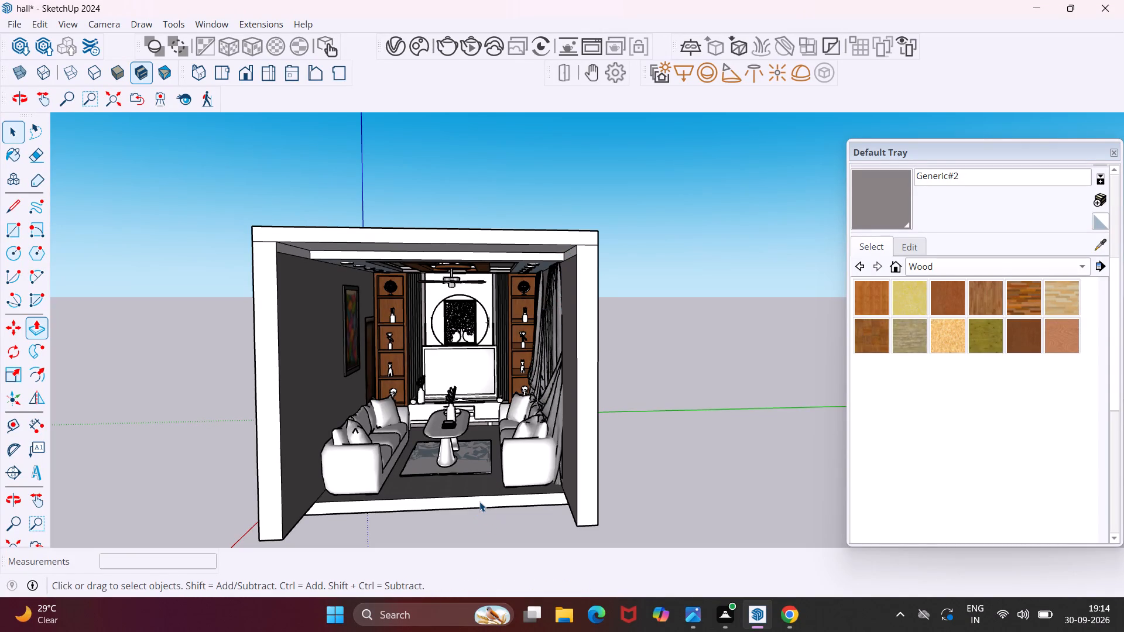
Extend the floor slab's front face outward 4' 3 7/16", flush with the ends of both side walls.
click(479, 502)
key(p)
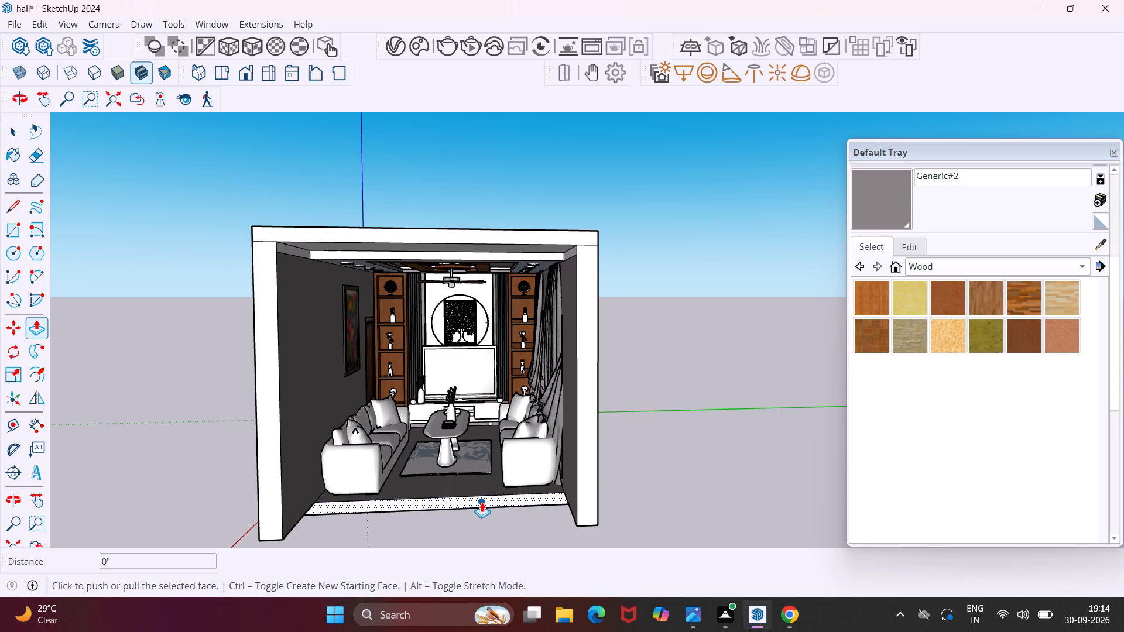
click(482, 502)
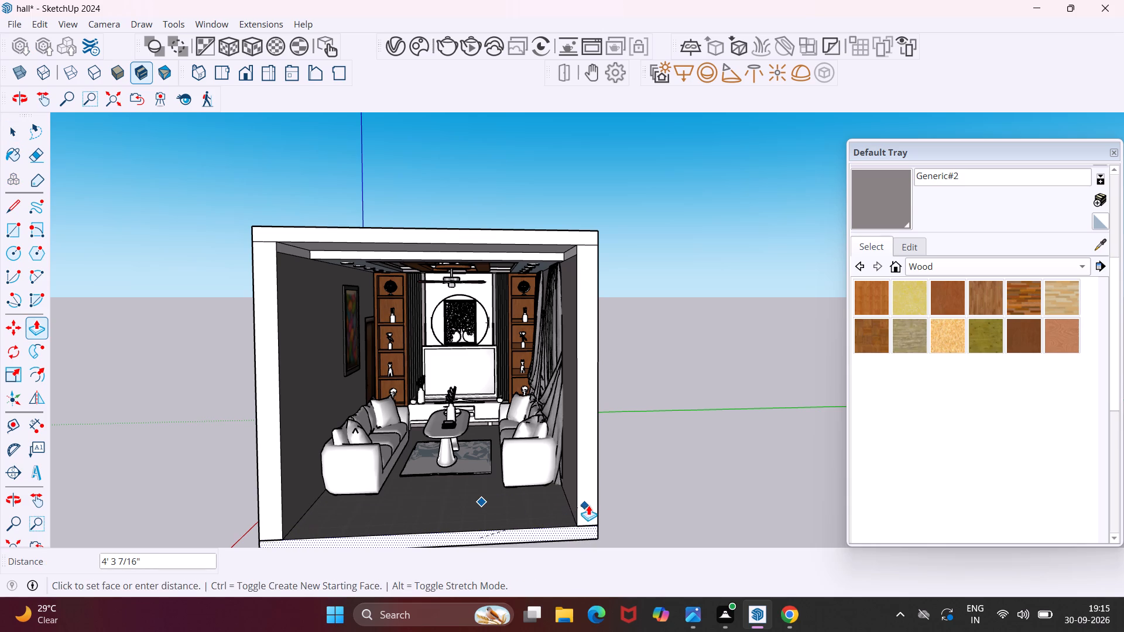
click(589, 503)
key(Escape)
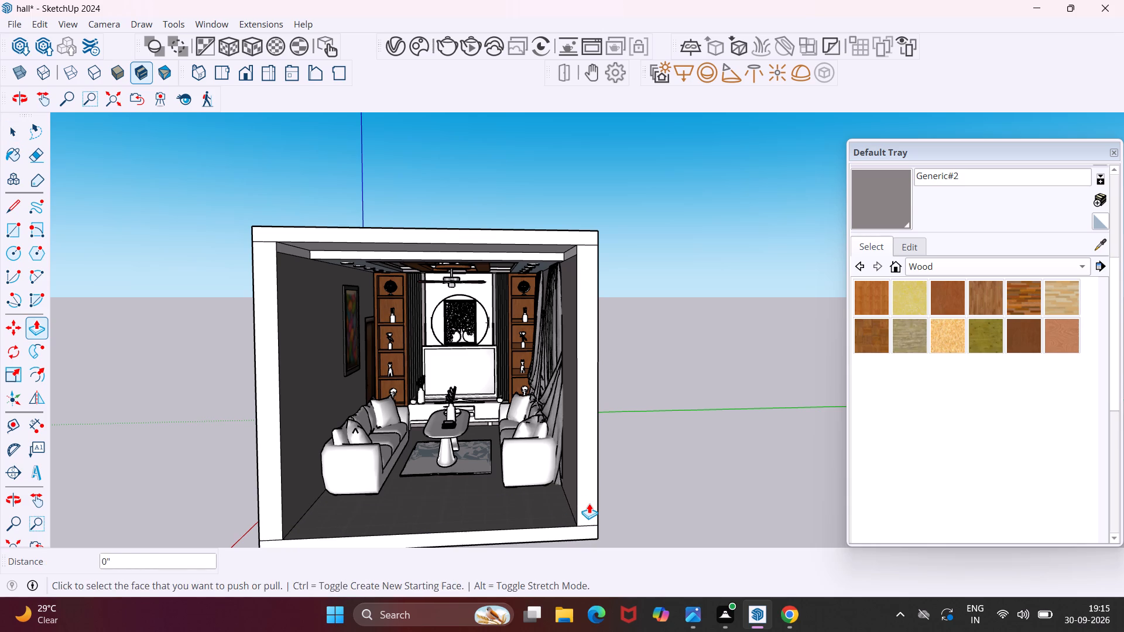
key(space)
Examine the deepened room through its open front, from outside and close up around the sofas and TV wall.
scroll(451, 487, down, 5)
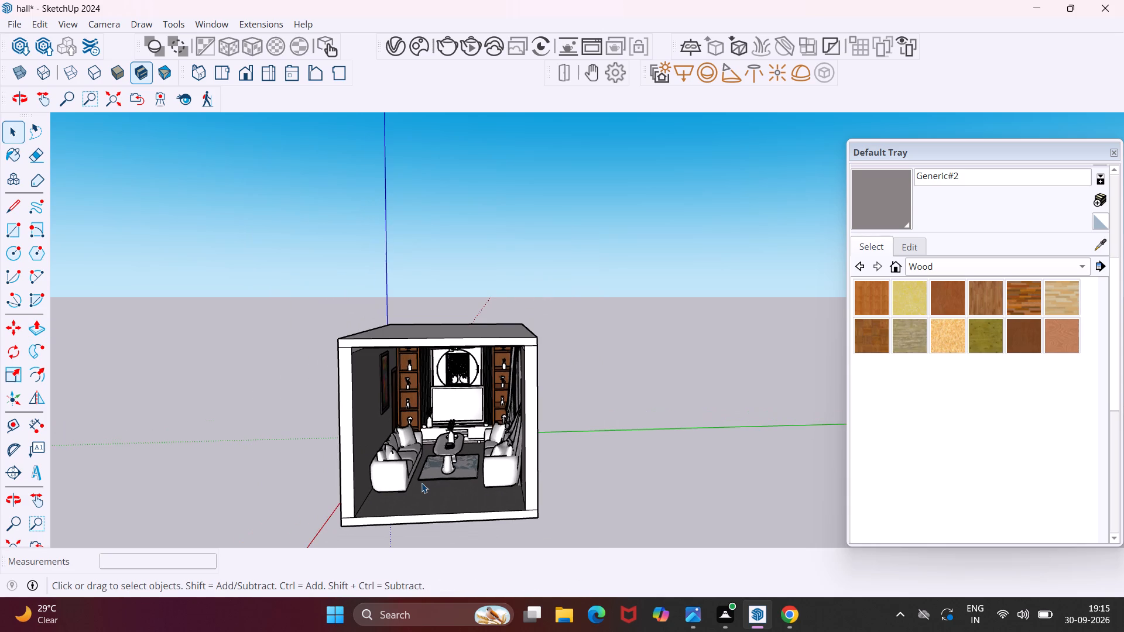
middle_drag(421, 483, 455, 485)
scroll(455, 485, down, 3)
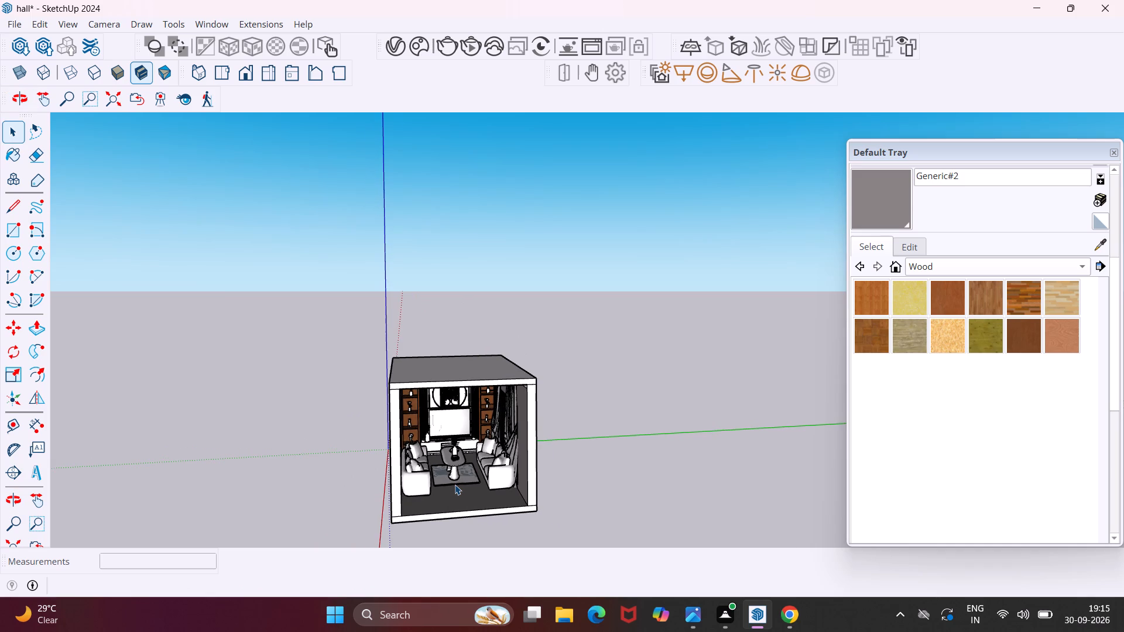
scroll(508, 509, up, 10)
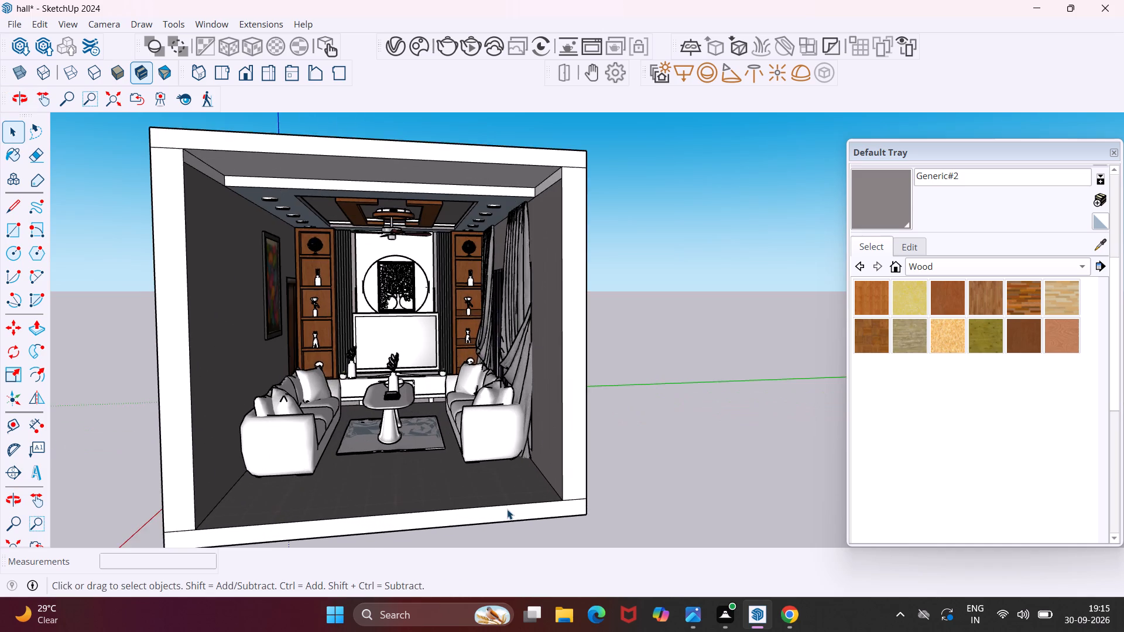
scroll(507, 509, up, 1)
middle_drag(507, 509, 495, 513)
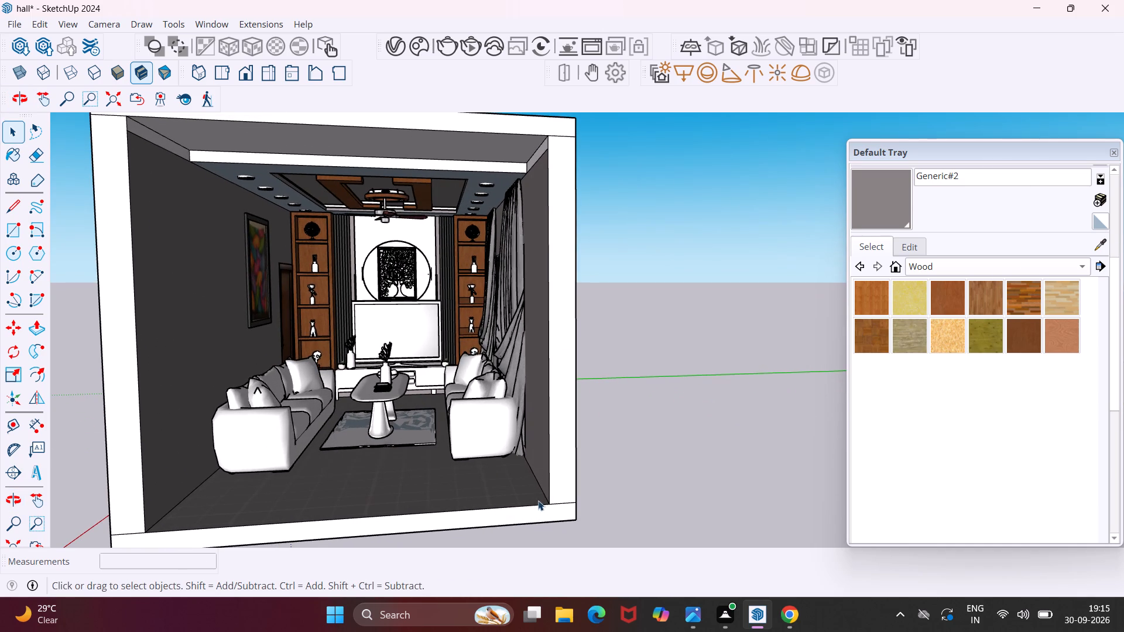
scroll(538, 494, down, 5)
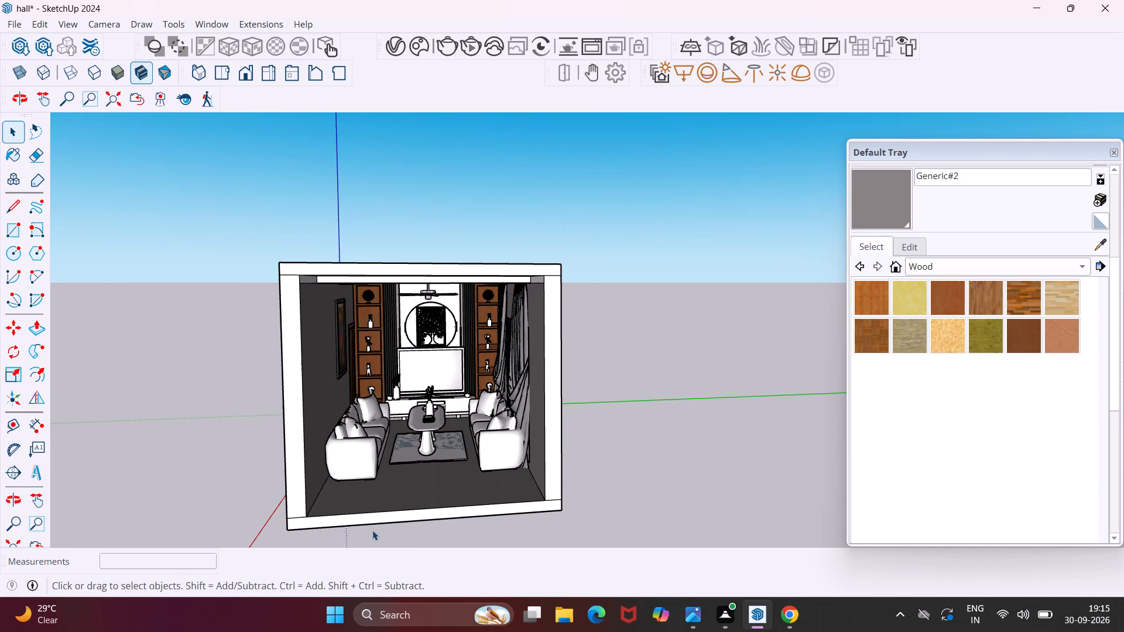
scroll(358, 473, up, 11)
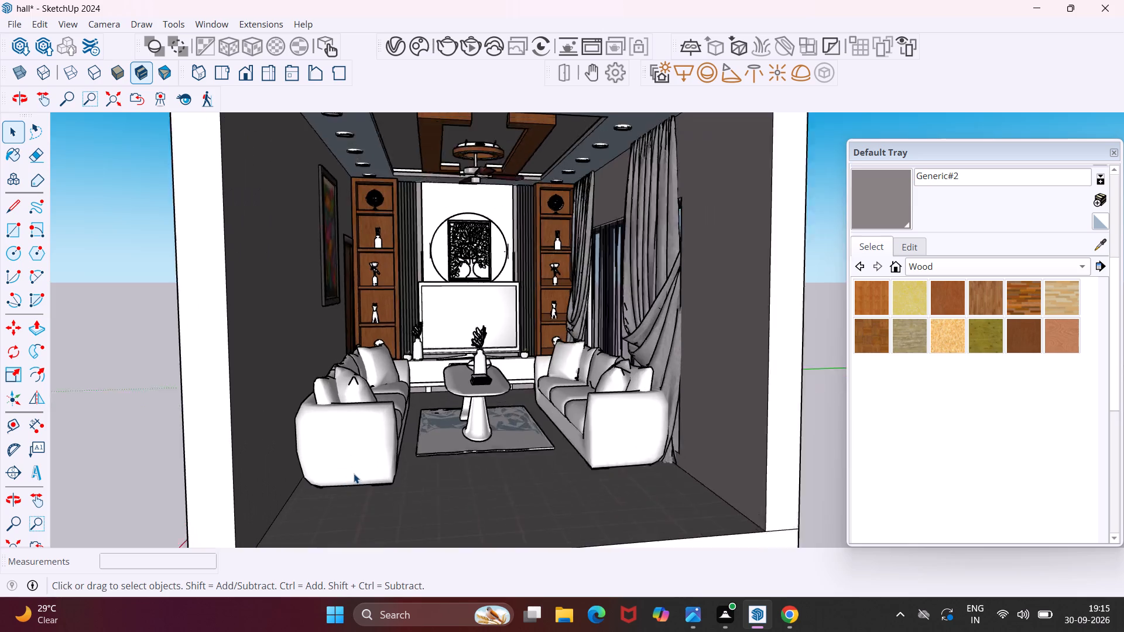
middle_drag(354, 473, 341, 466)
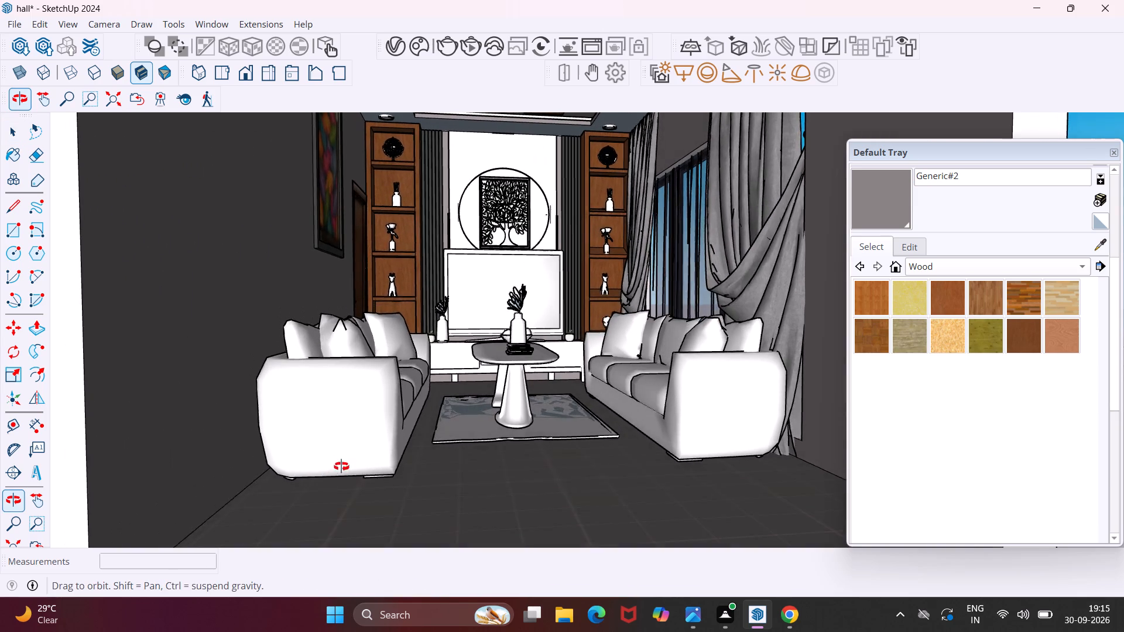
middle_drag(341, 466, 333, 482)
middle_drag(444, 389, 431, 403)
click(53, 95)
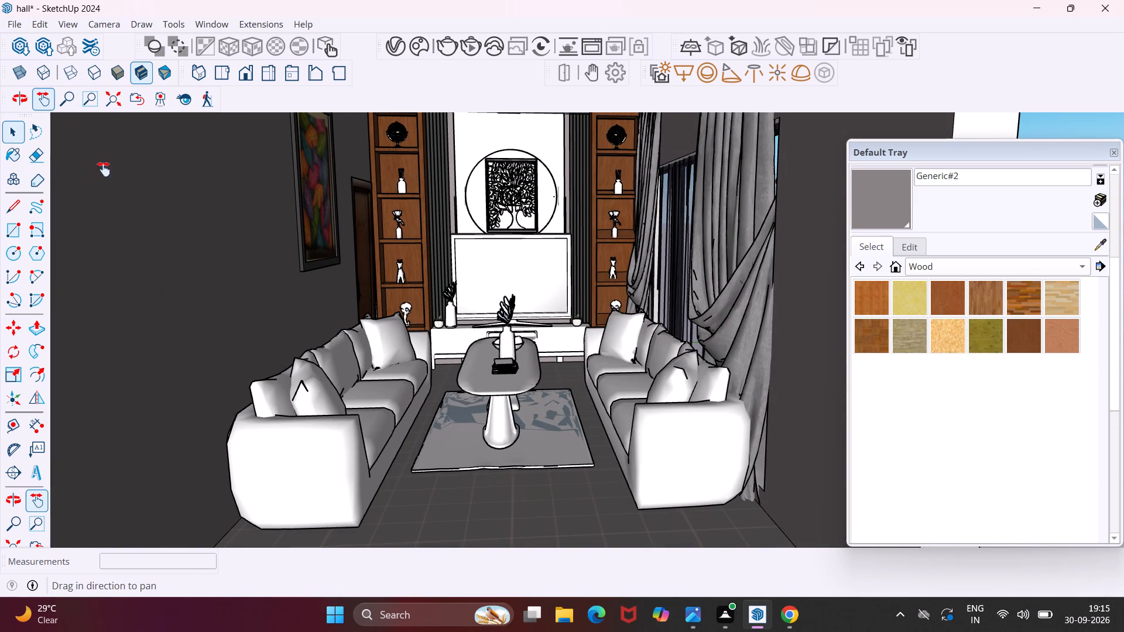
drag(261, 278, 264, 303)
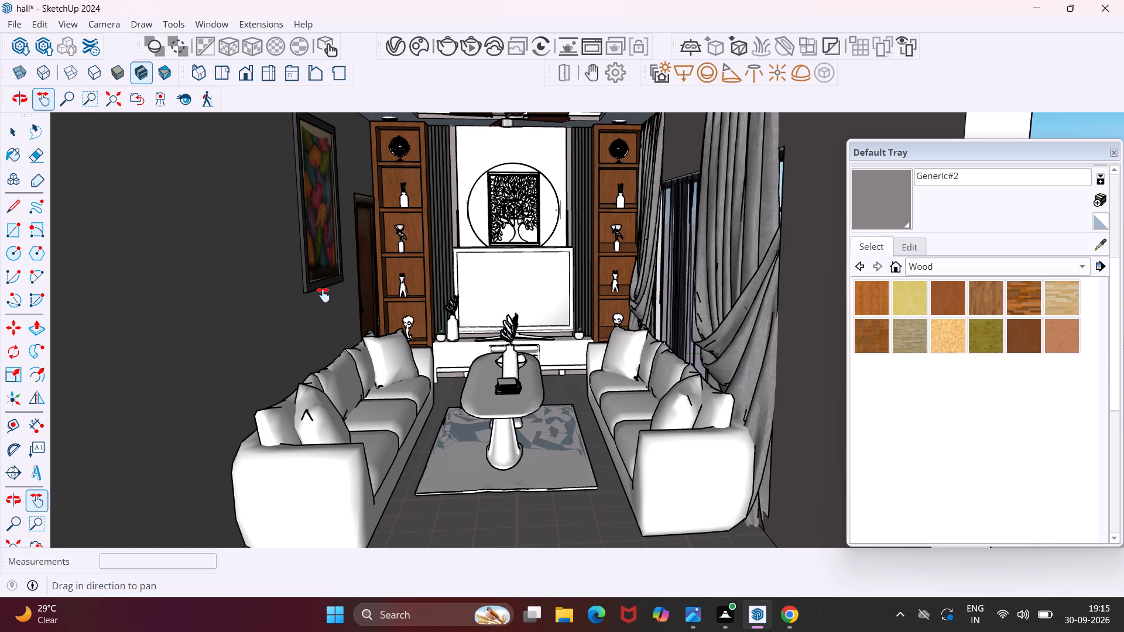
key(Escape)
key(space)
scroll(458, 298, down, 6)
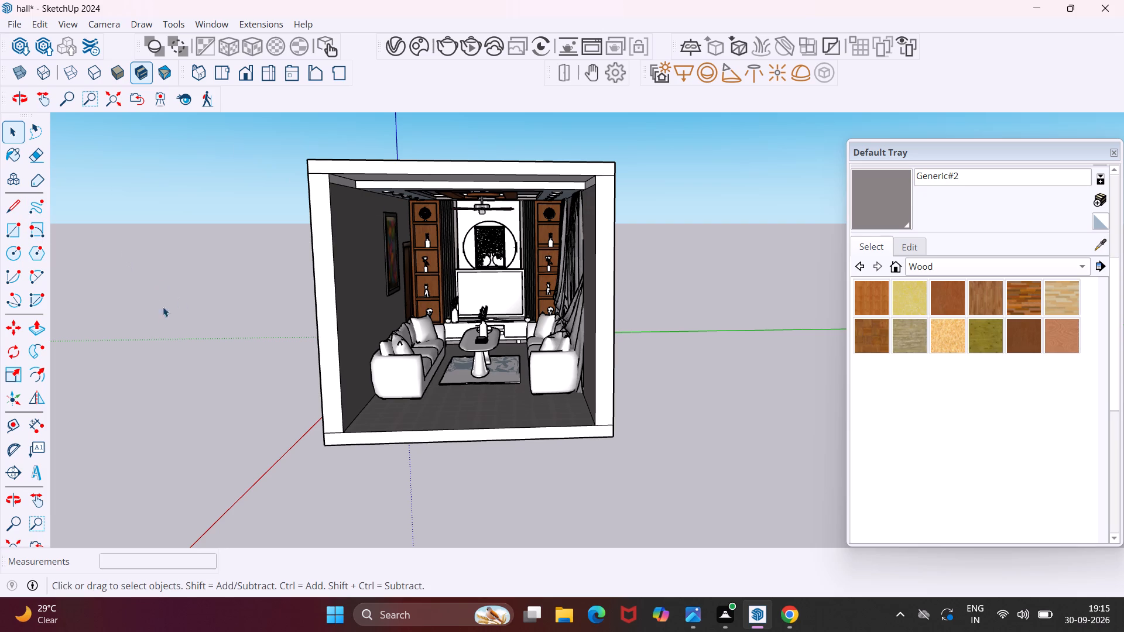
Push/Pull the front end face of the wall with the painting outward by a further 1' 9 1/2" or so.
click(331, 377)
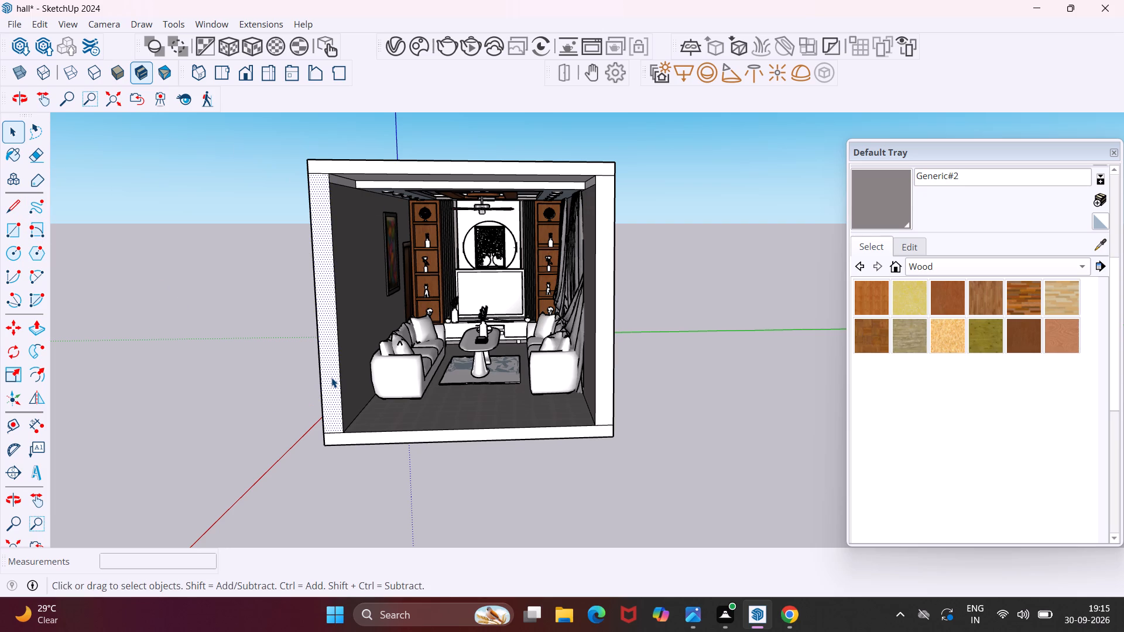
key(p)
click(331, 377)
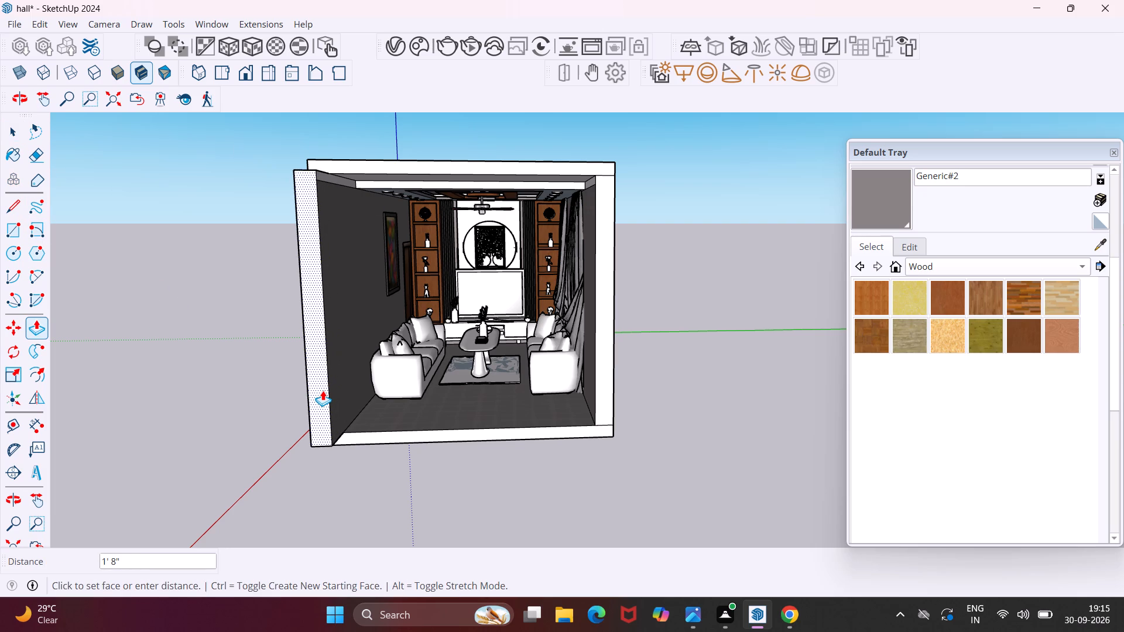
click(322, 391)
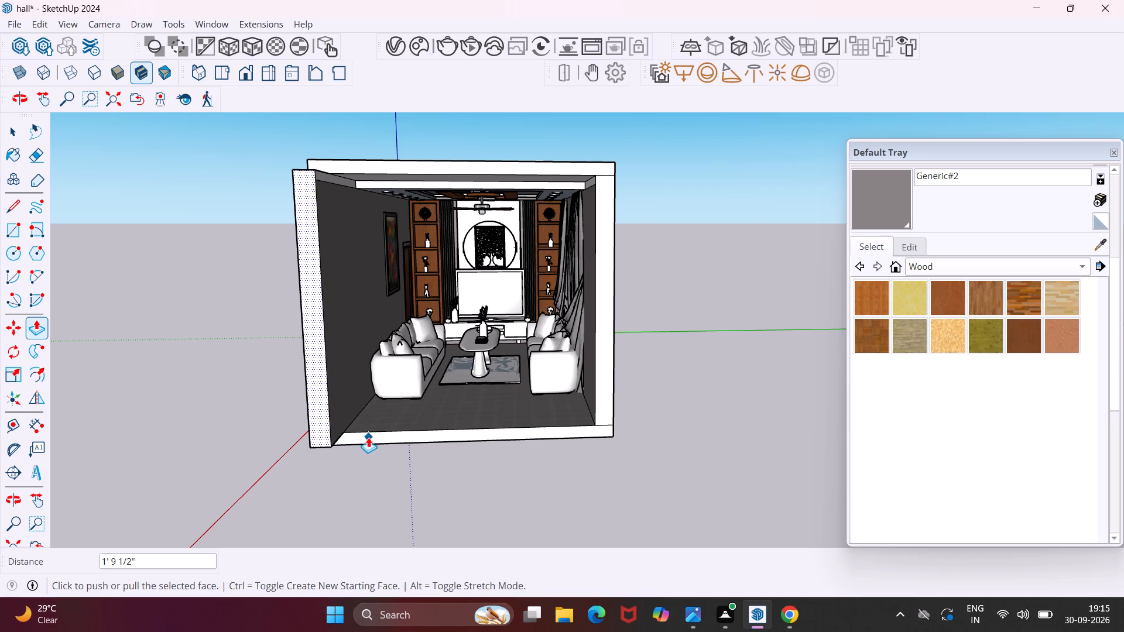
key(Escape)
key(space)
Extend the floor slab's front face outward 1' 9 1/2", flush with the end of the painting wall.
click(365, 435)
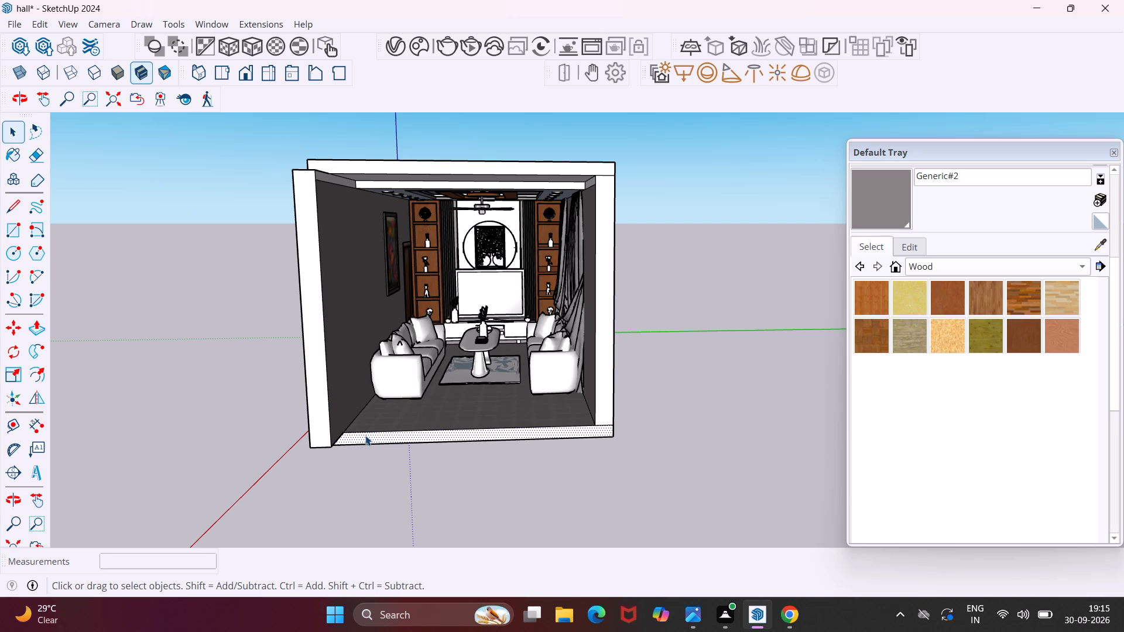
key(p)
click(365, 435)
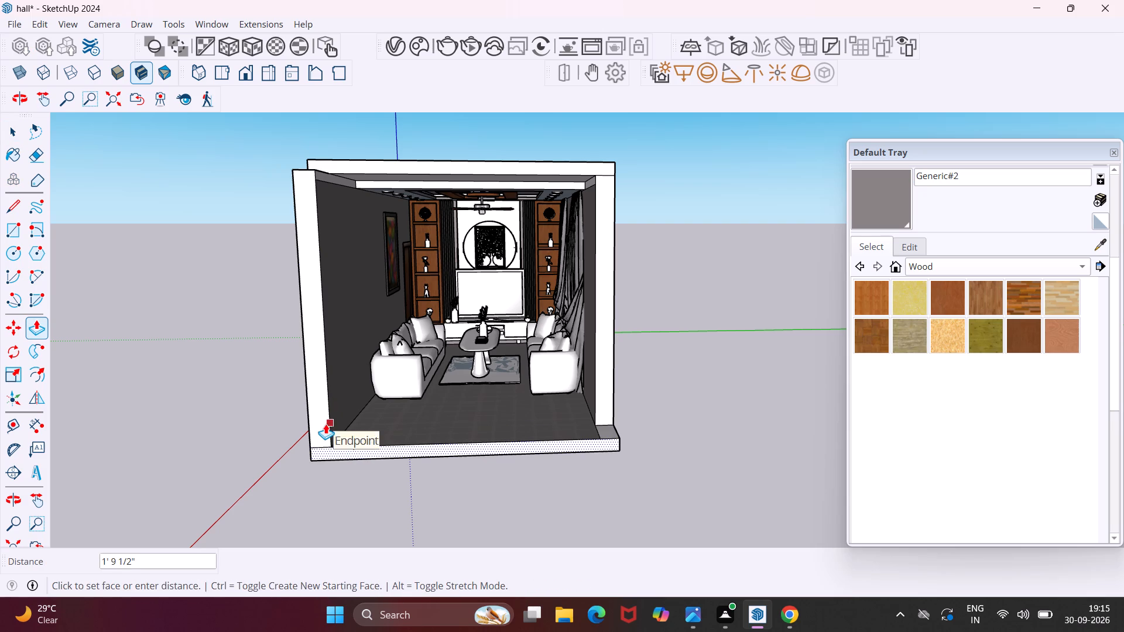
click(325, 424)
key(Escape)
key(space)
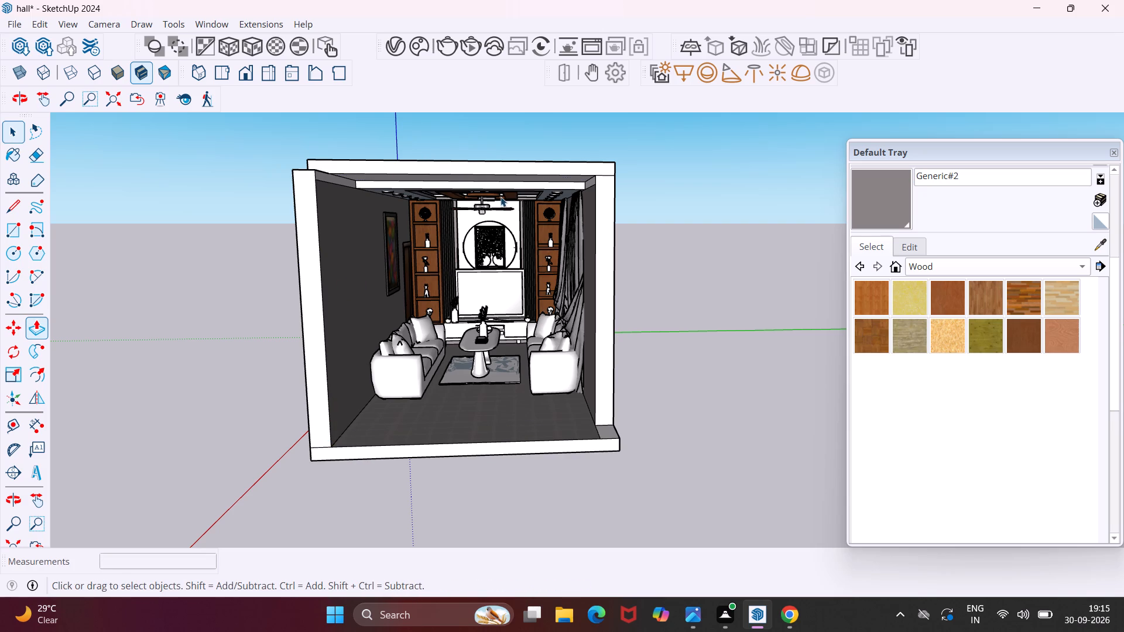
Extend the curtain-side wall's front end face outward 1' 9 1/2", flush with the floor slab's front edge.
click(604, 324)
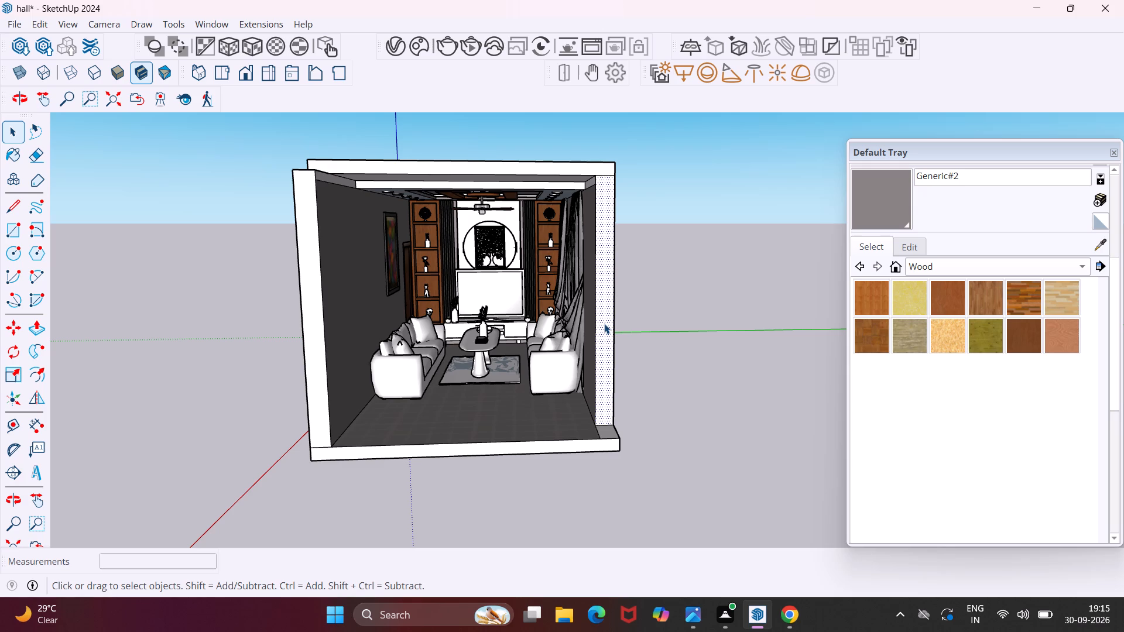
key(p)
click(604, 324)
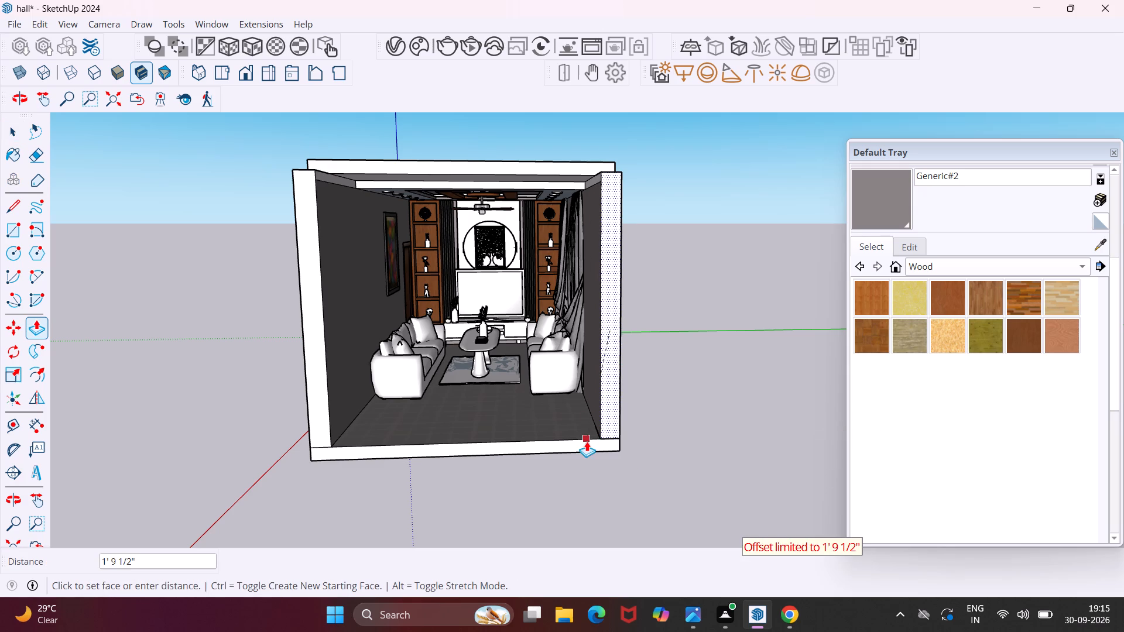
click(587, 441)
key(Escape)
key(space)
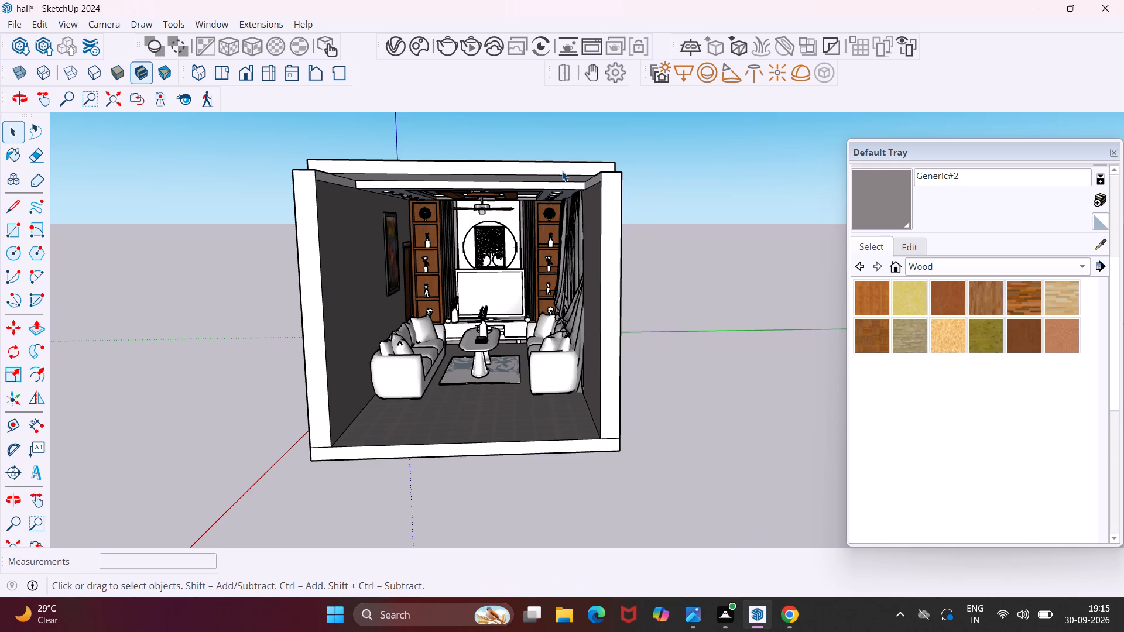
Extend the roof slab's front face outward 1' 9 1/2", flush with the front ends of the walls.
scroll(562, 171, up, 7)
click(557, 170)
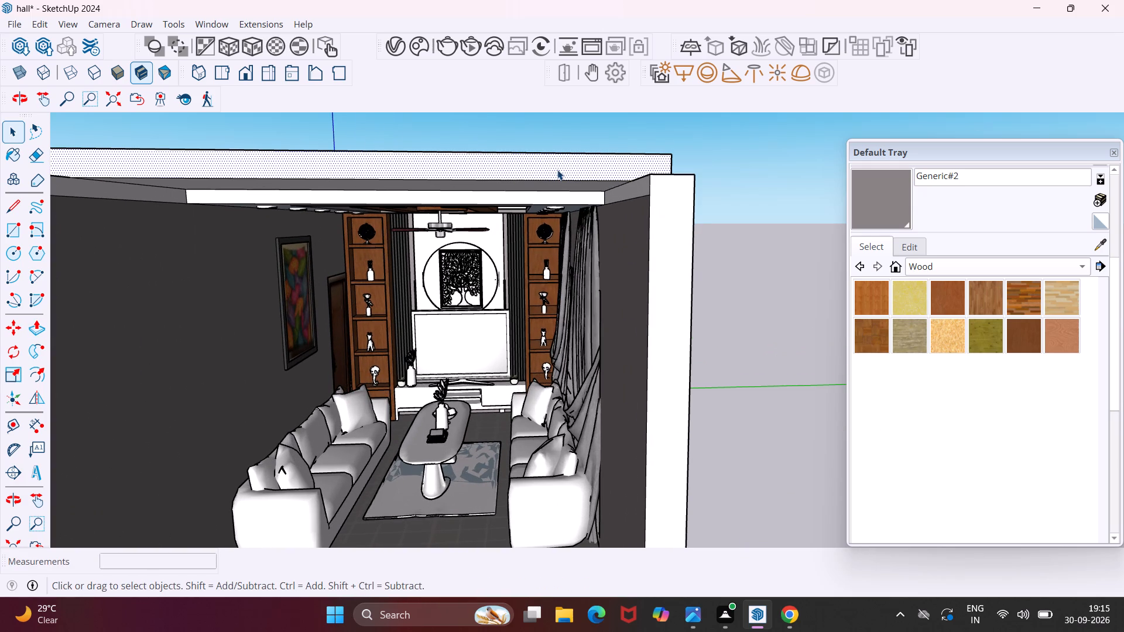
key(p)
click(557, 170)
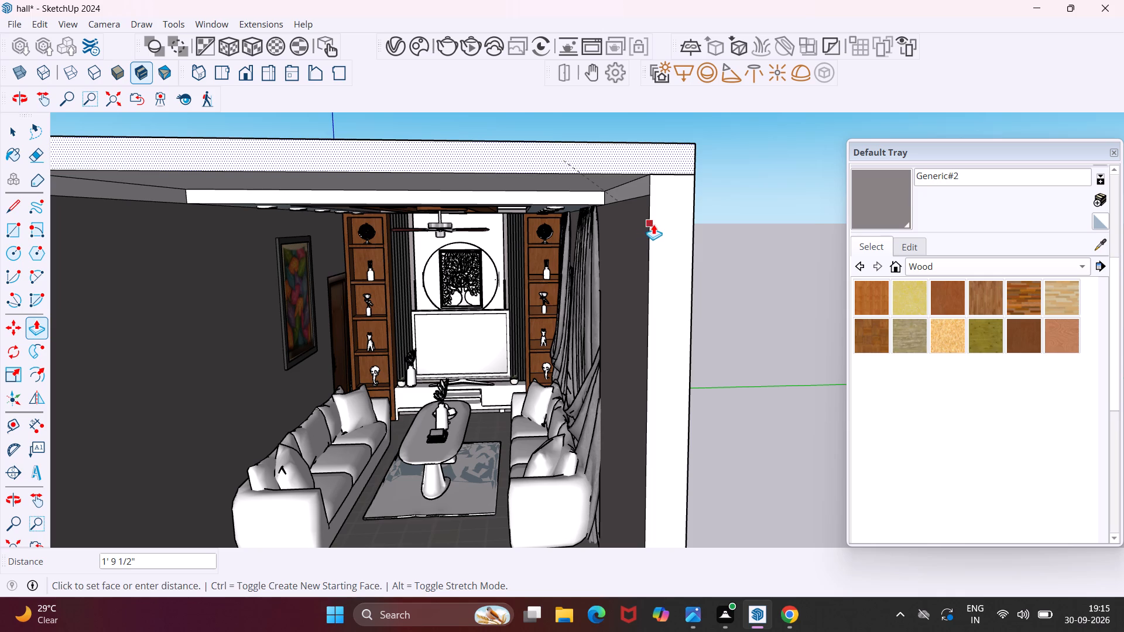
click(655, 224)
key(Escape)
key(space)
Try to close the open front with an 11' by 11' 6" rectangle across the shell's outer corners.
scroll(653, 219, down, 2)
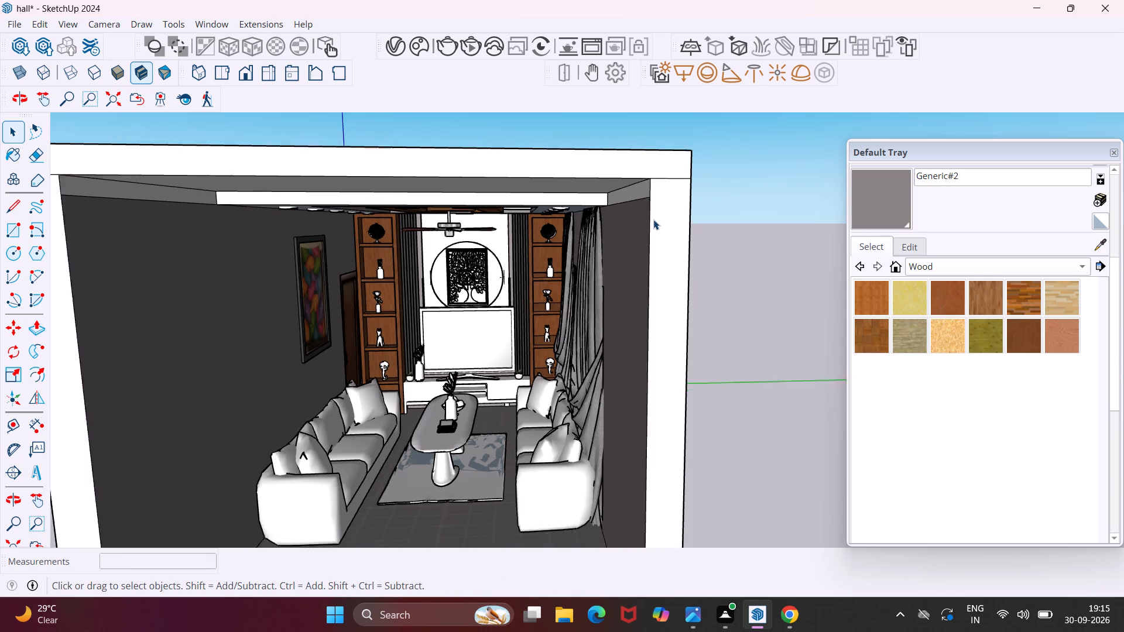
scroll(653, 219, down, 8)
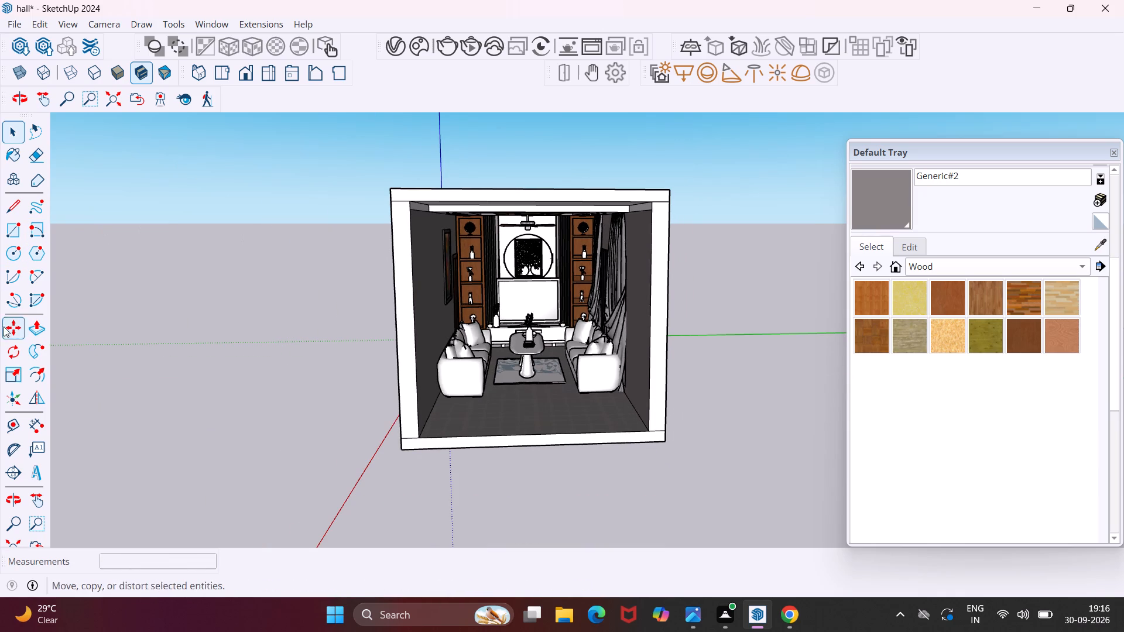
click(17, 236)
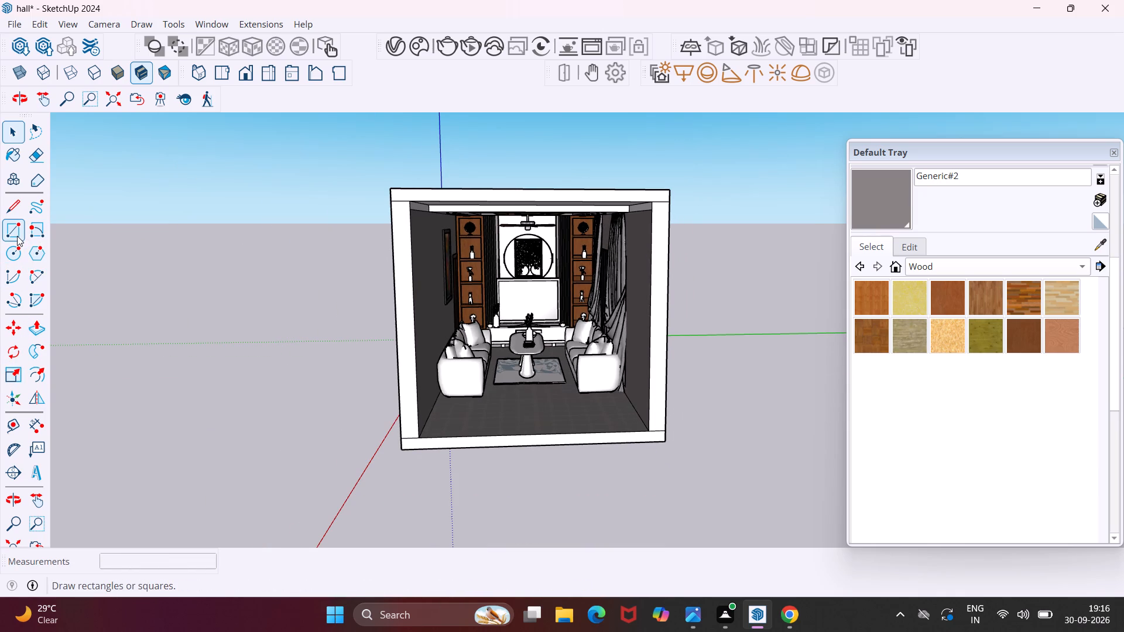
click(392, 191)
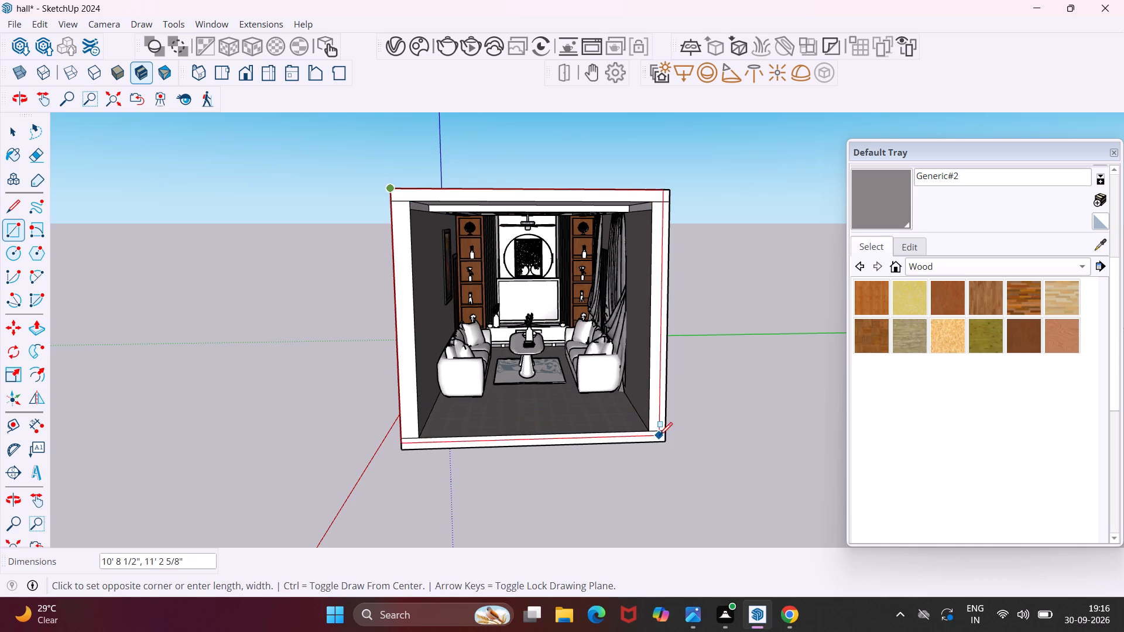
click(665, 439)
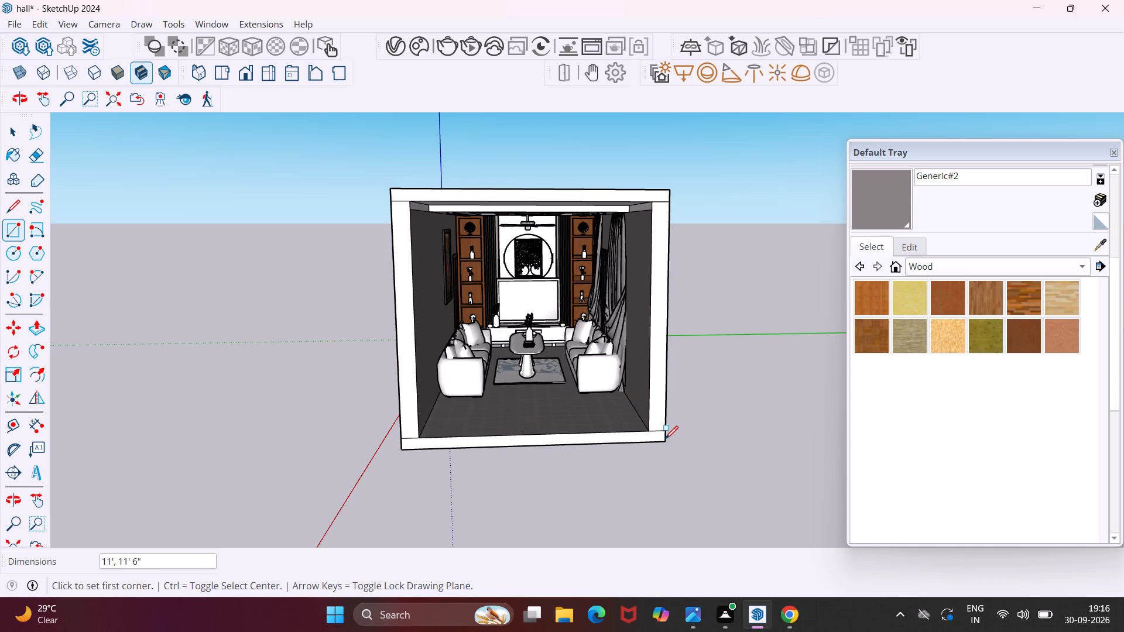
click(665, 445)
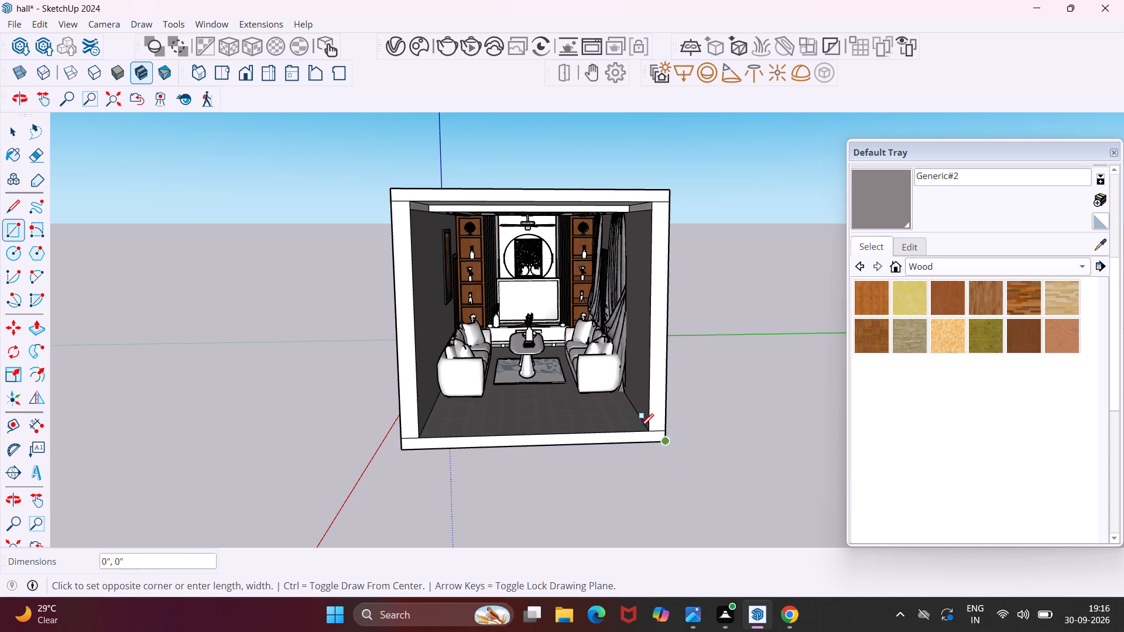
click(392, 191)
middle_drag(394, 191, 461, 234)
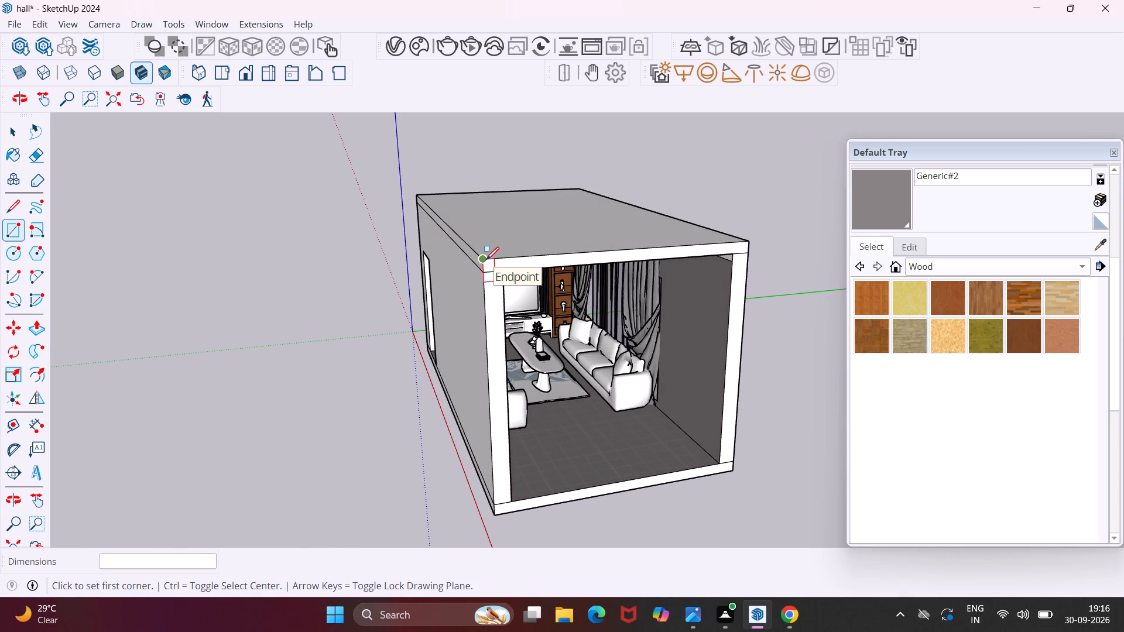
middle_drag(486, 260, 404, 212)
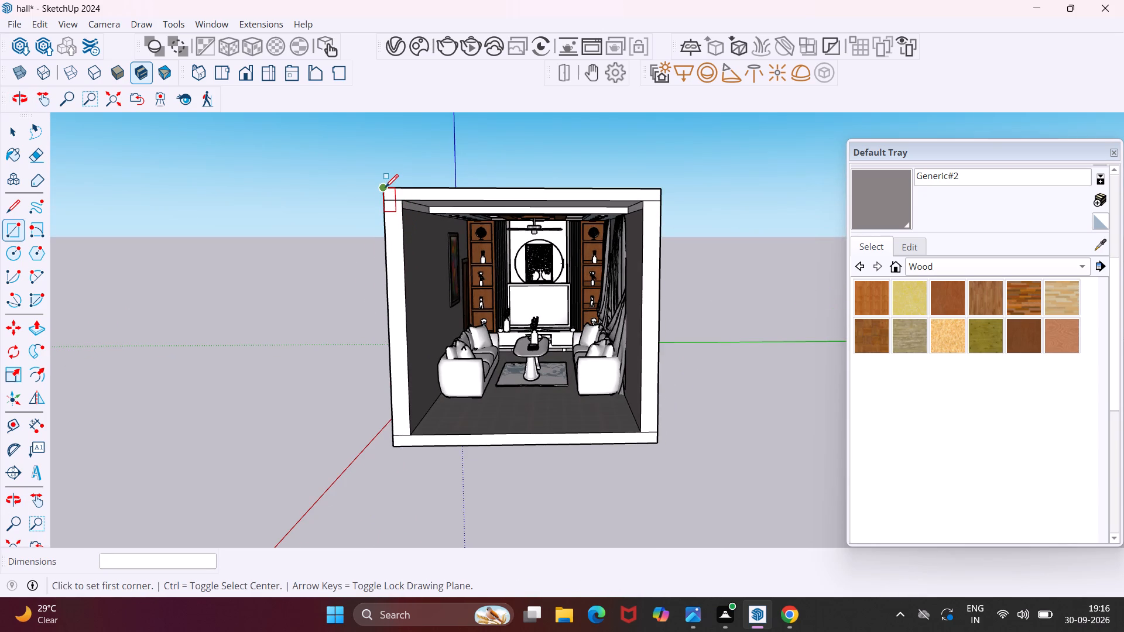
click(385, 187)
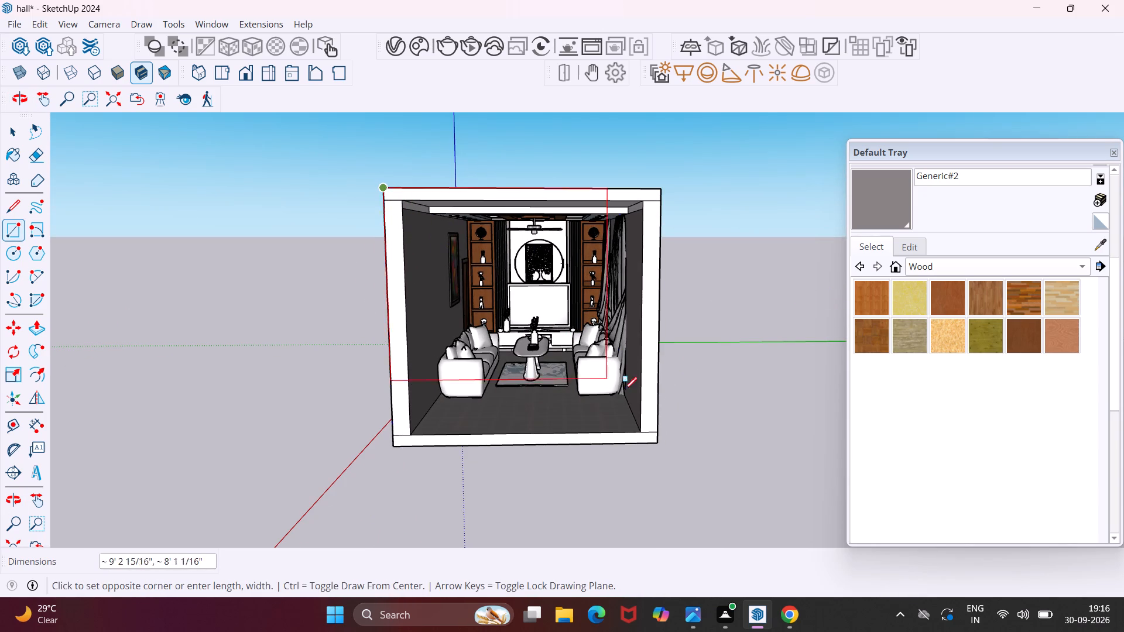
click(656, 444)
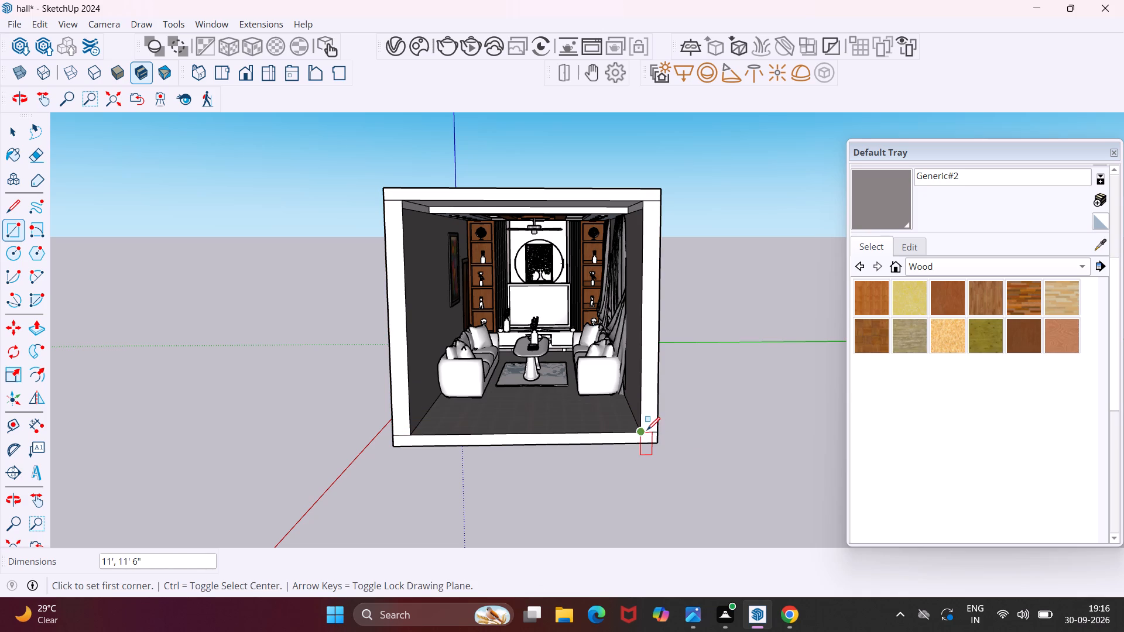
Draw a 10' by 10' rectangle between the inner corners of the front opening to close the room.
click(645, 430)
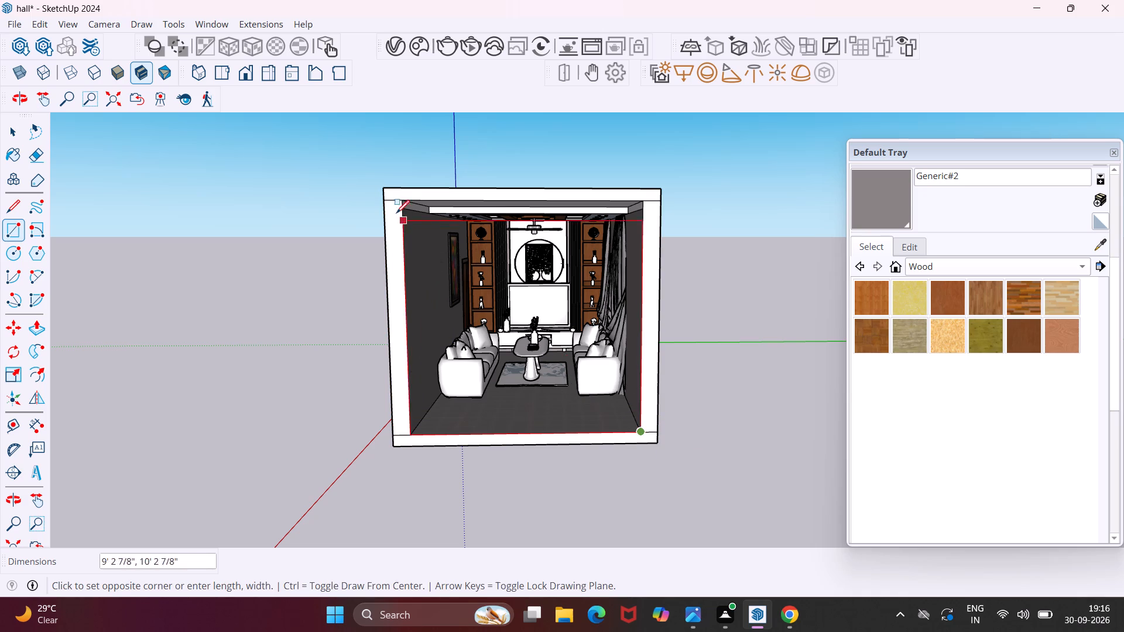
click(400, 198)
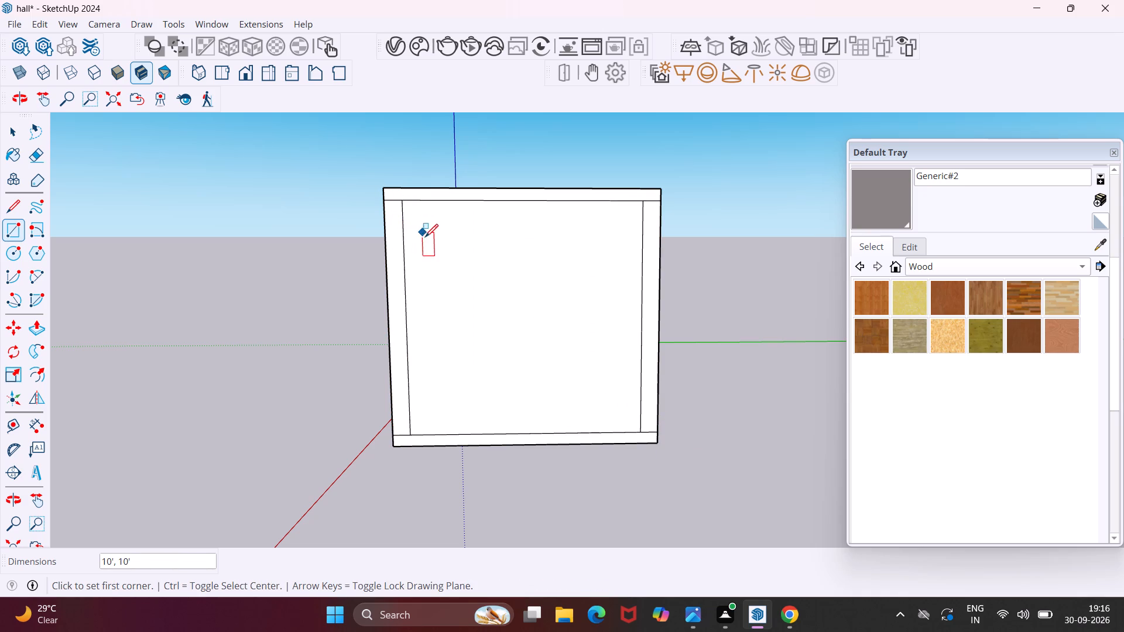
key(Escape)
key(space)
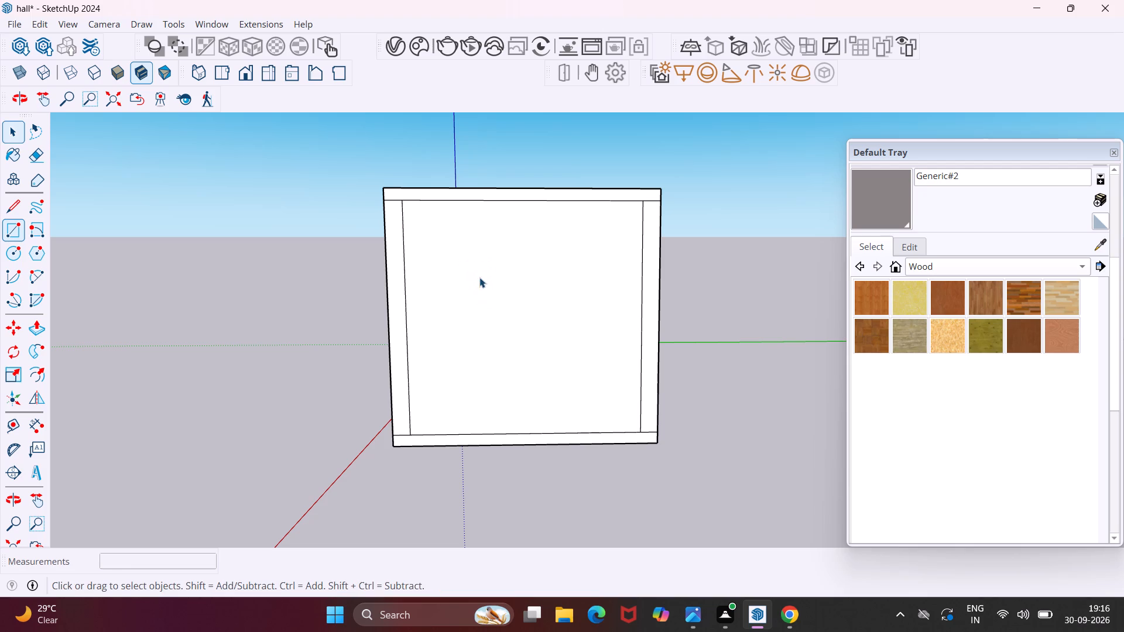
Place the camera inside the closed room, framing the TV wall between the shelving units with the painting and door alongside.
scroll(485, 283, up, 5)
middle_drag(481, 283, 477, 276)
scroll(477, 276, up, 20)
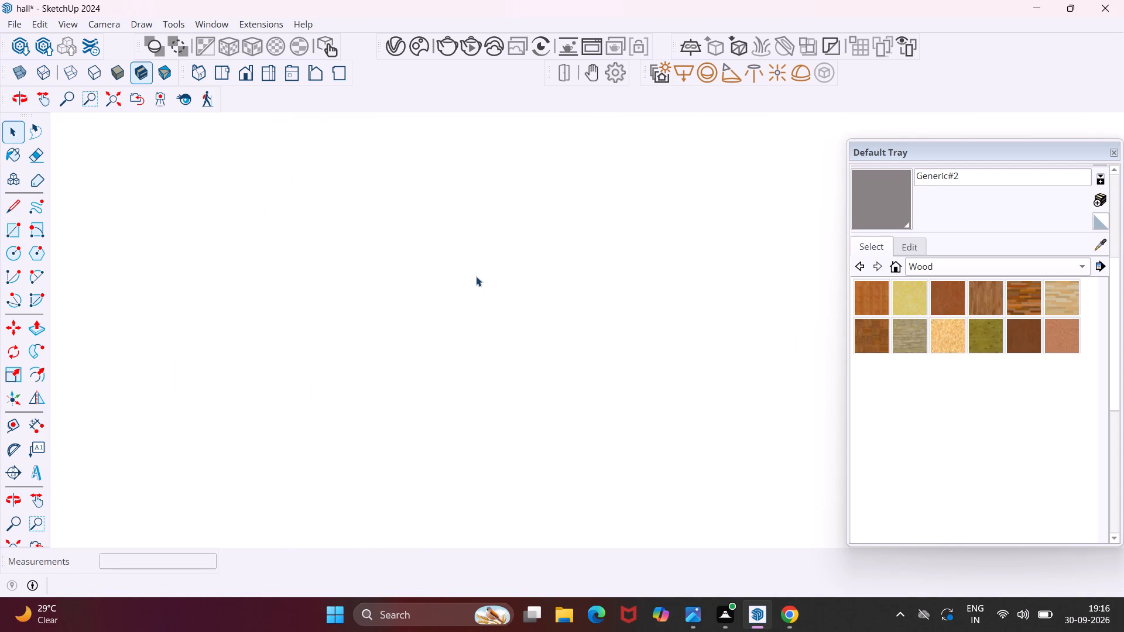
scroll(476, 276, up, 20)
scroll(476, 276, up, 17)
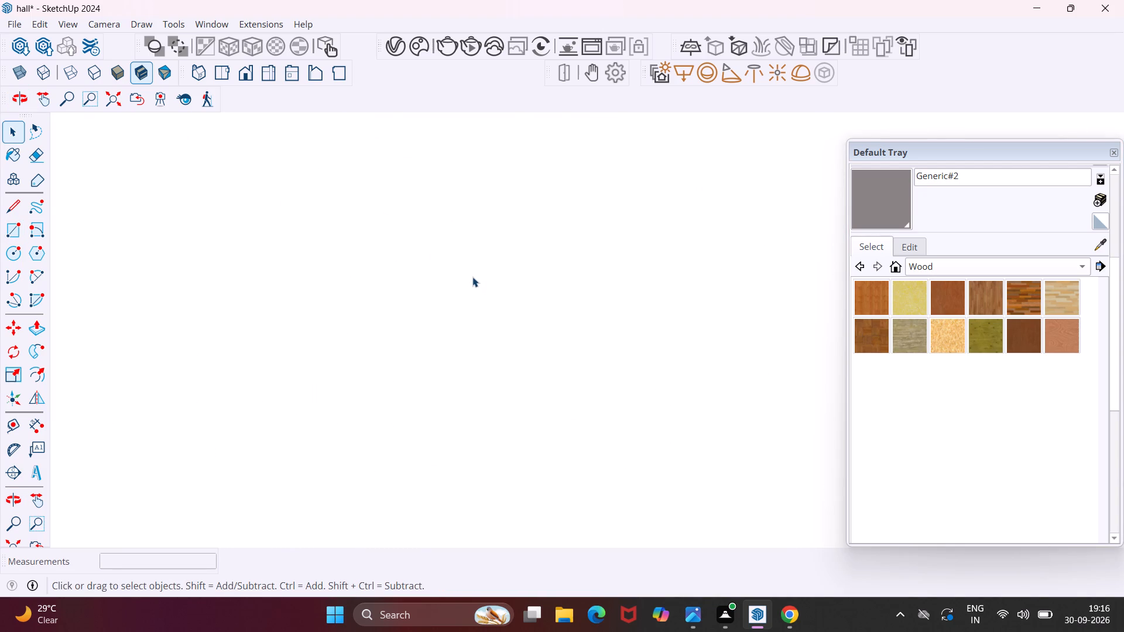
scroll(472, 277, up, 18)
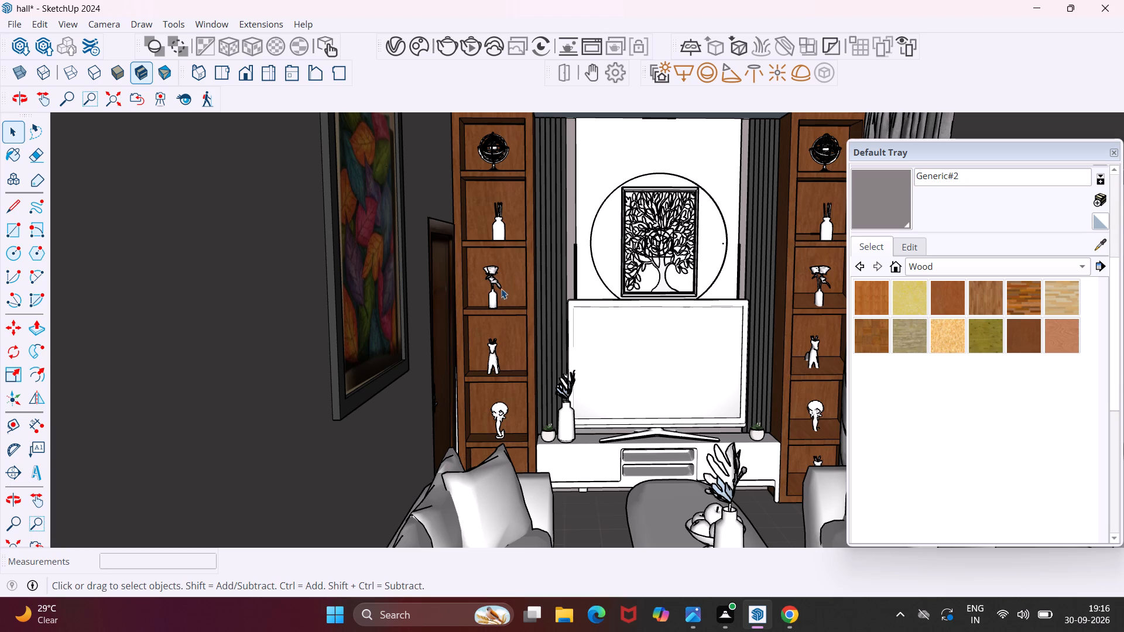
scroll(501, 293, down, 3)
scroll(510, 296, up, 5)
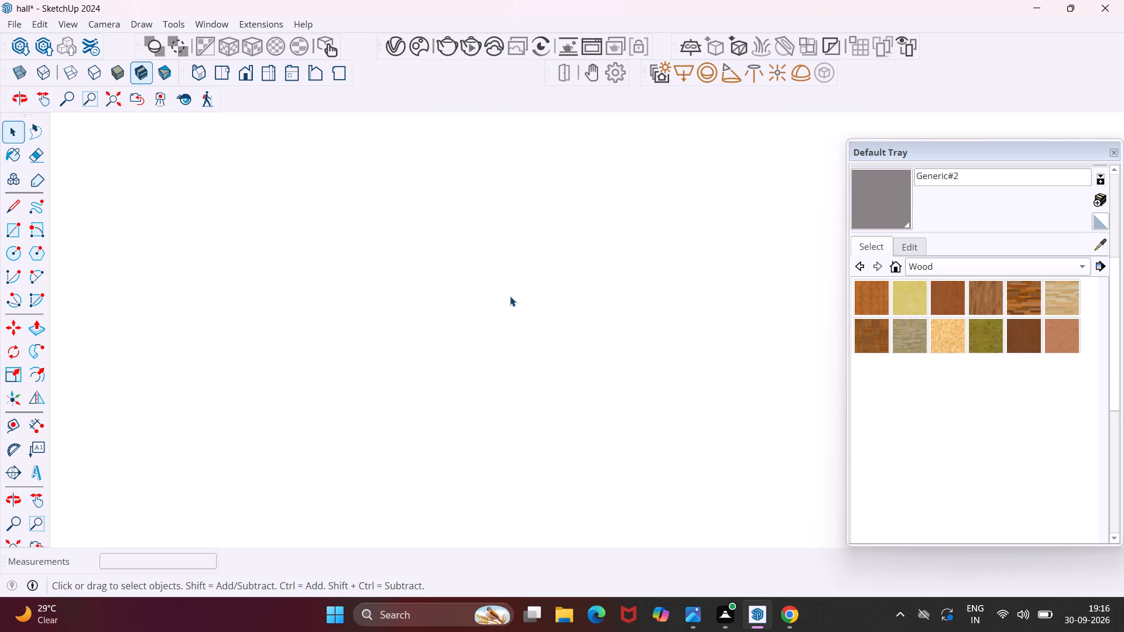
scroll(510, 296, up, 20)
scroll(508, 296, up, 12)
scroll(508, 296, up, 14)
middle_drag(508, 296, 506, 296)
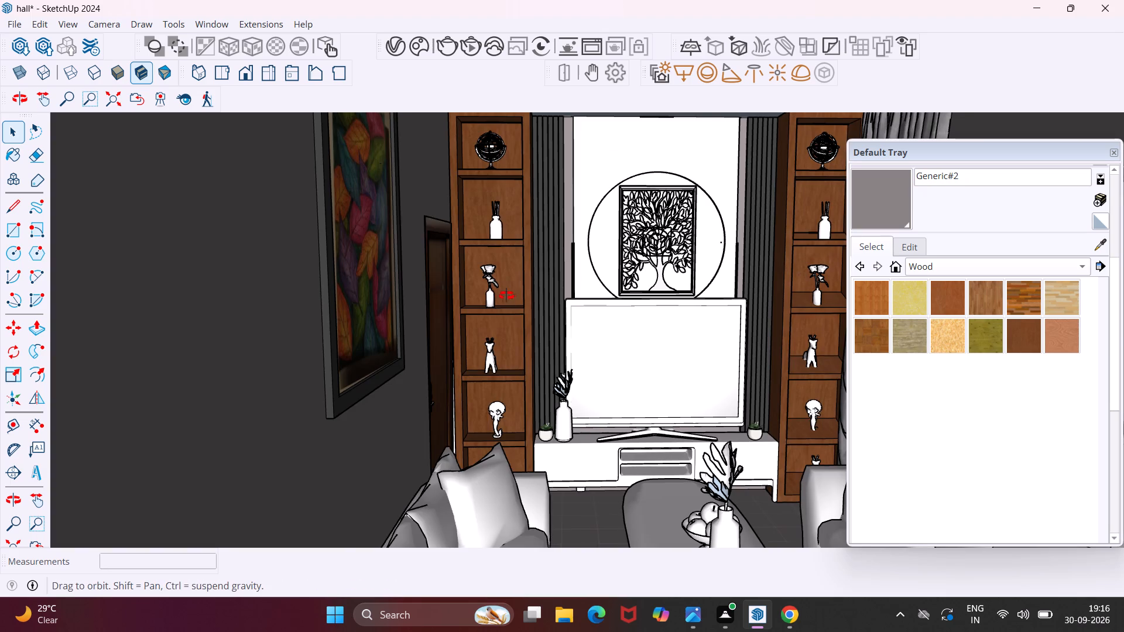
middle_drag(506, 296, 476, 297)
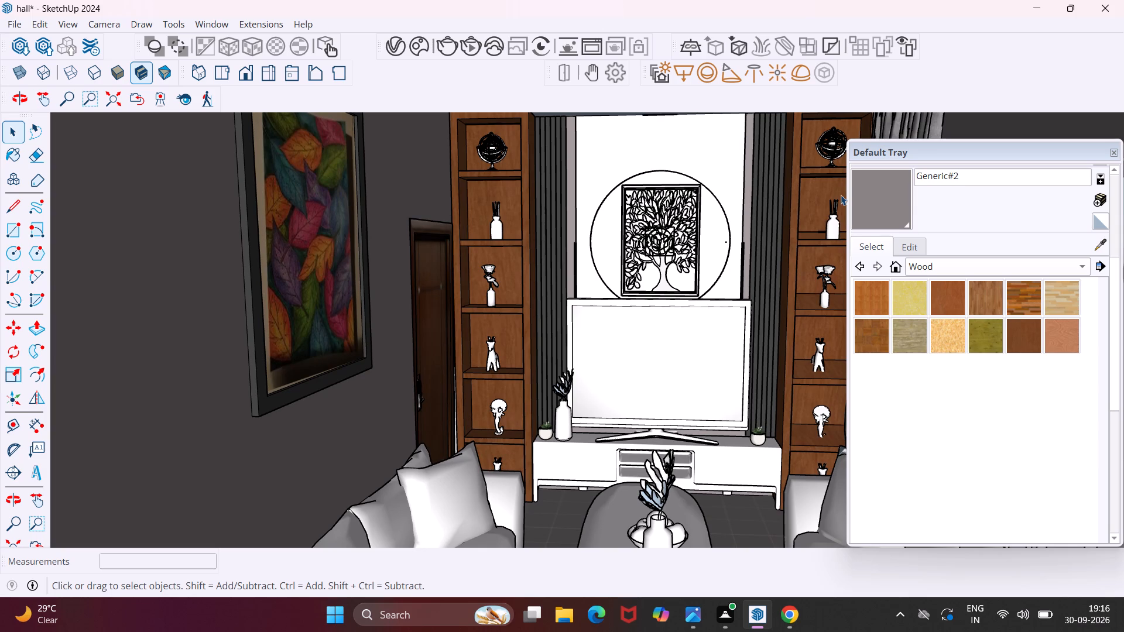
Collapse the Materials and Entity Info sections and save the interior view as a new scene.
scroll(870, 186, up, 4)
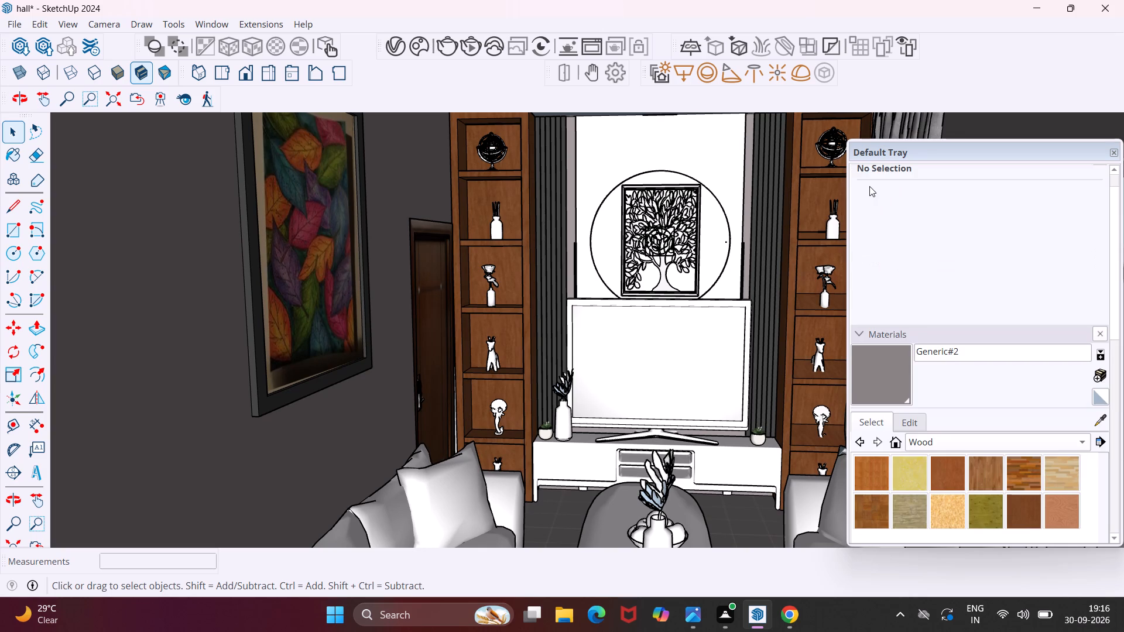
click(856, 332)
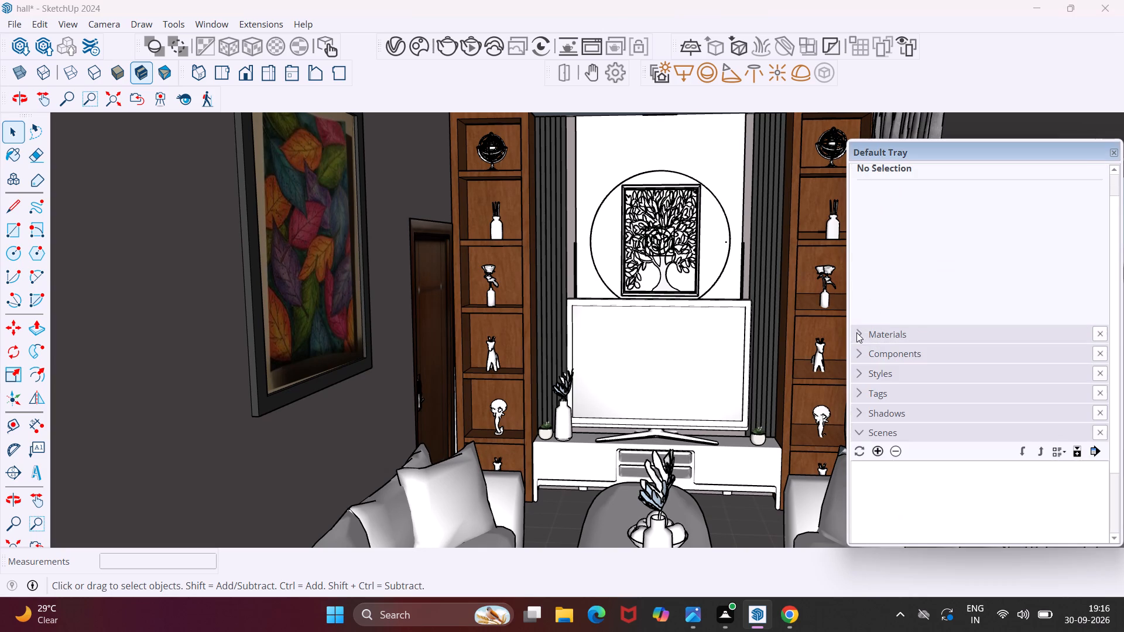
scroll(868, 201, up, 5)
click(855, 174)
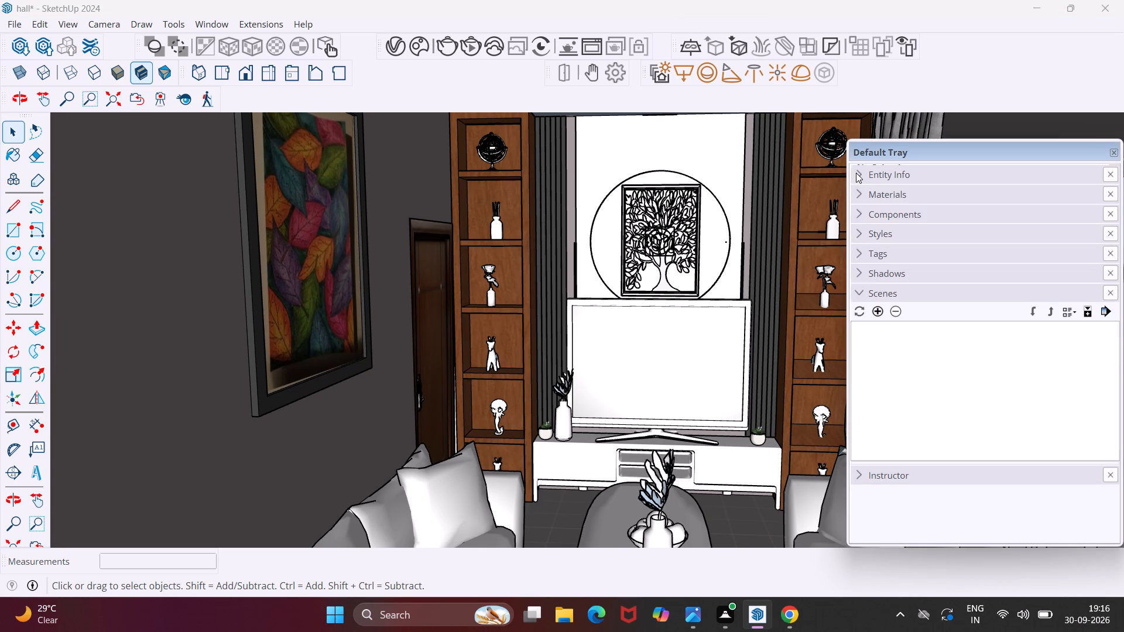
click(876, 312)
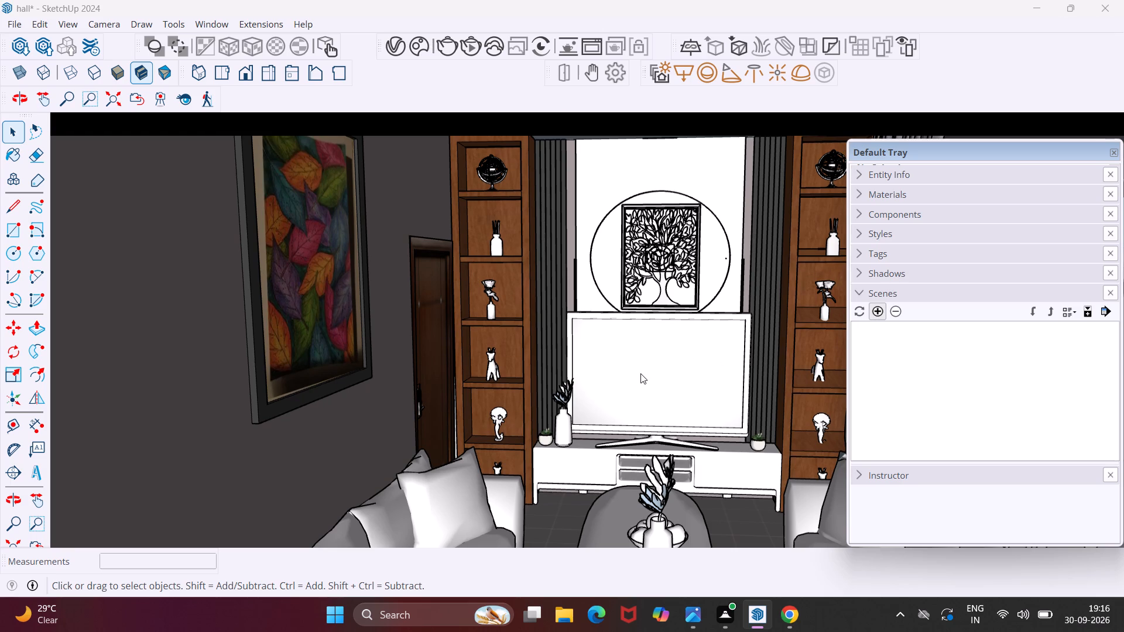
Reframe the interior camera to face the TV wall, bringing the coffee table and the facing sofas into view.
middle_drag(639, 373, 625, 371)
middle_drag(625, 371, 602, 363)
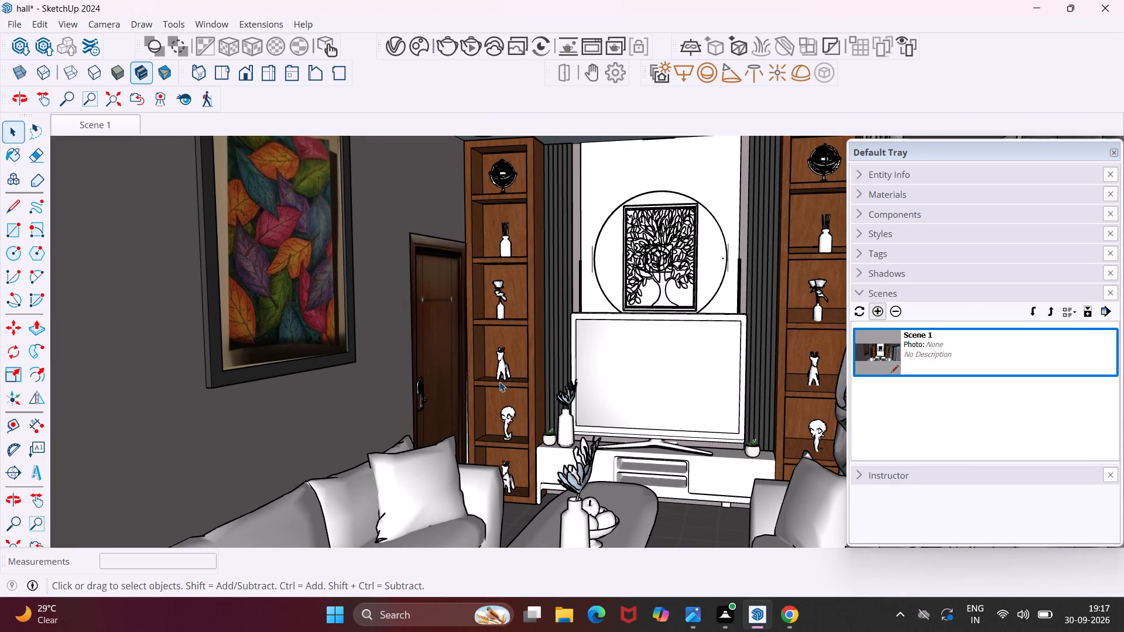
middle_drag(480, 390, 471, 390)
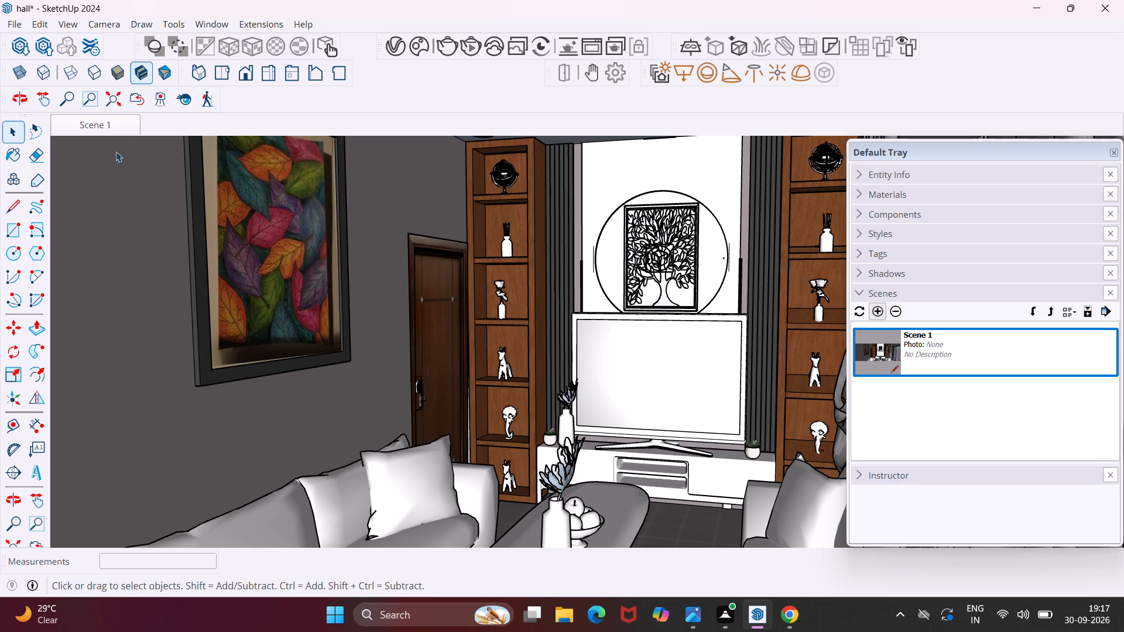
click(49, 106)
drag(349, 375, 349, 375)
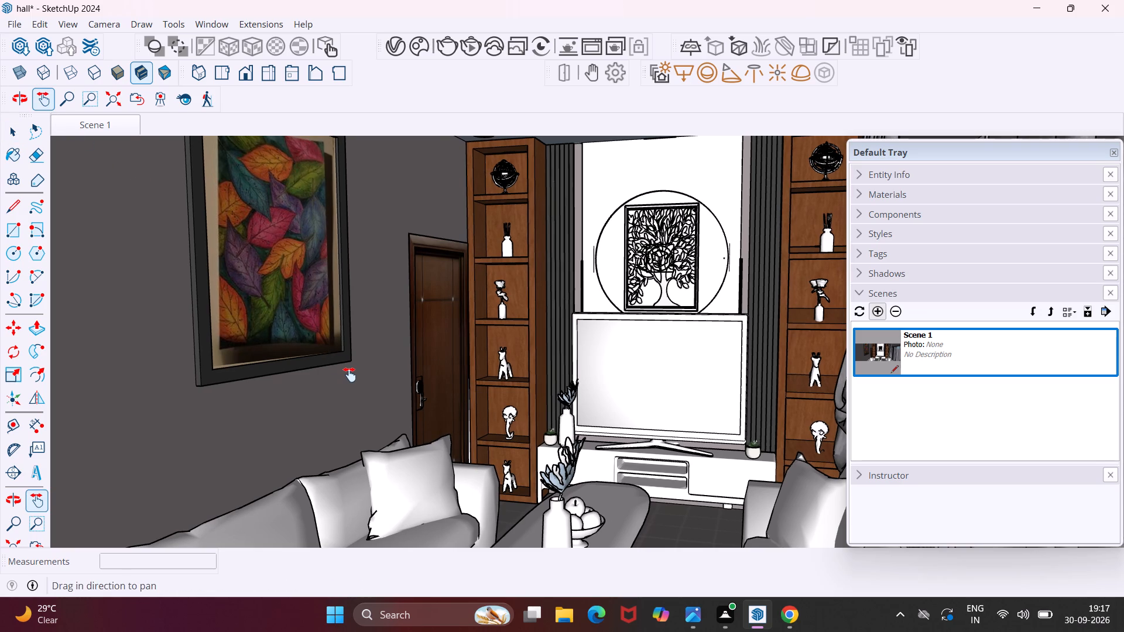
drag(349, 375, 353, 325)
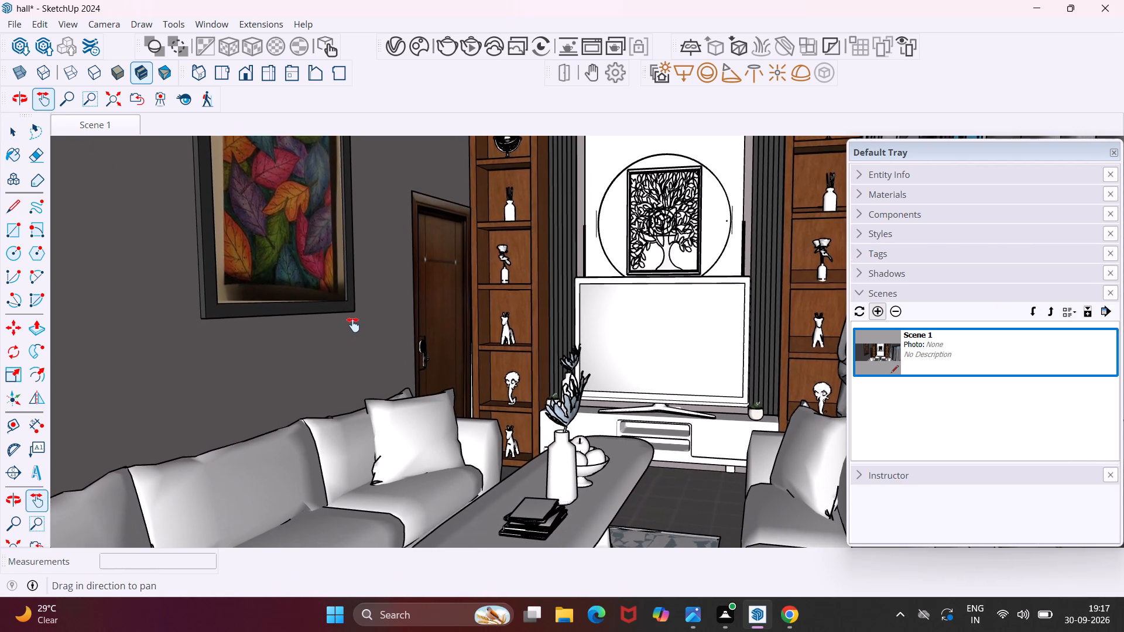
drag(353, 325, 353, 324)
drag(349, 342, 343, 344)
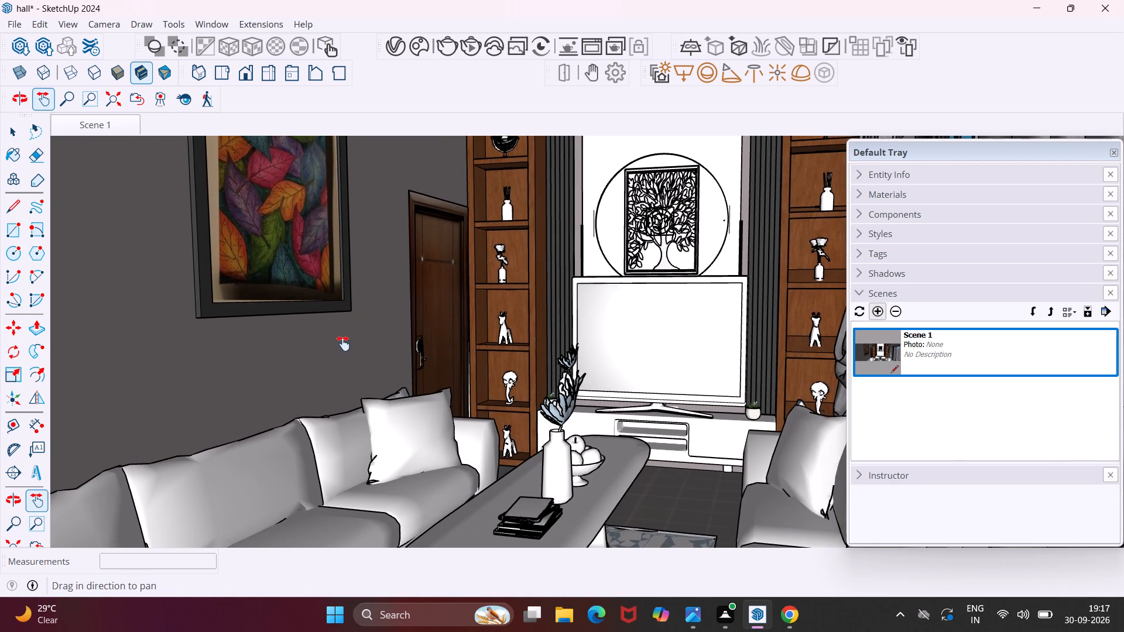
drag(343, 344, 317, 343)
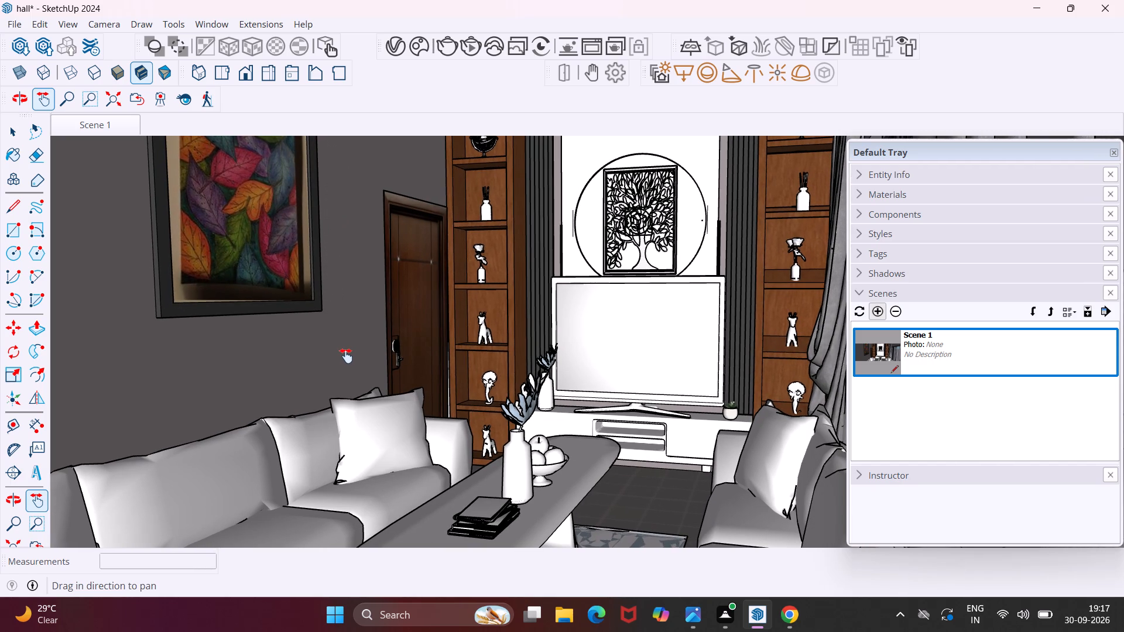
drag(346, 356, 365, 353)
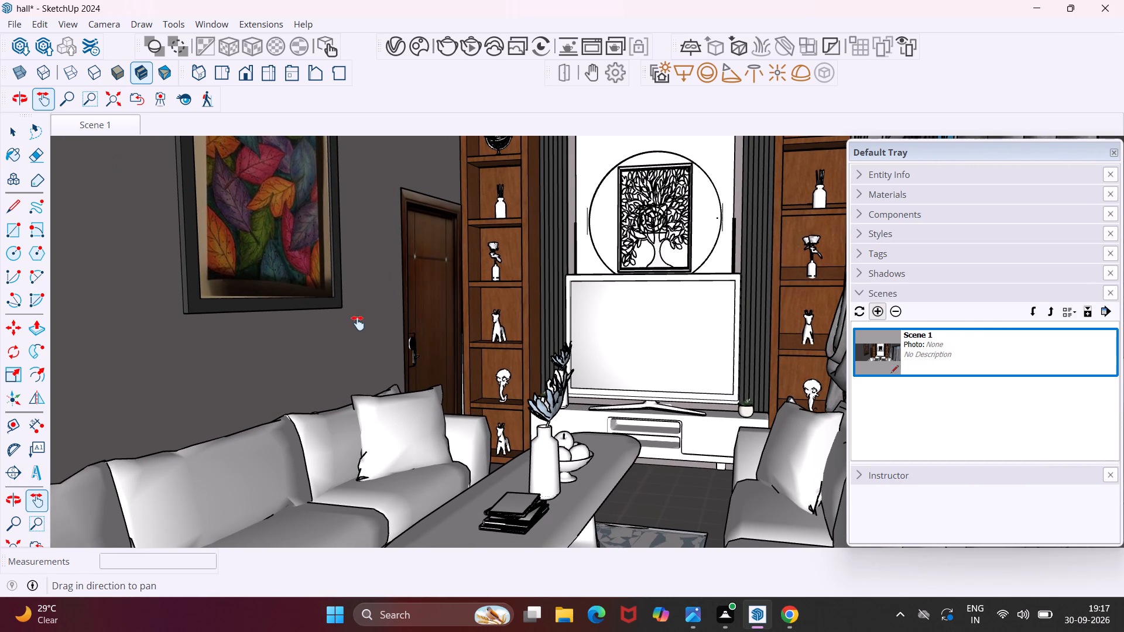
middle_drag(358, 323, 396, 328)
drag(523, 365, 491, 332)
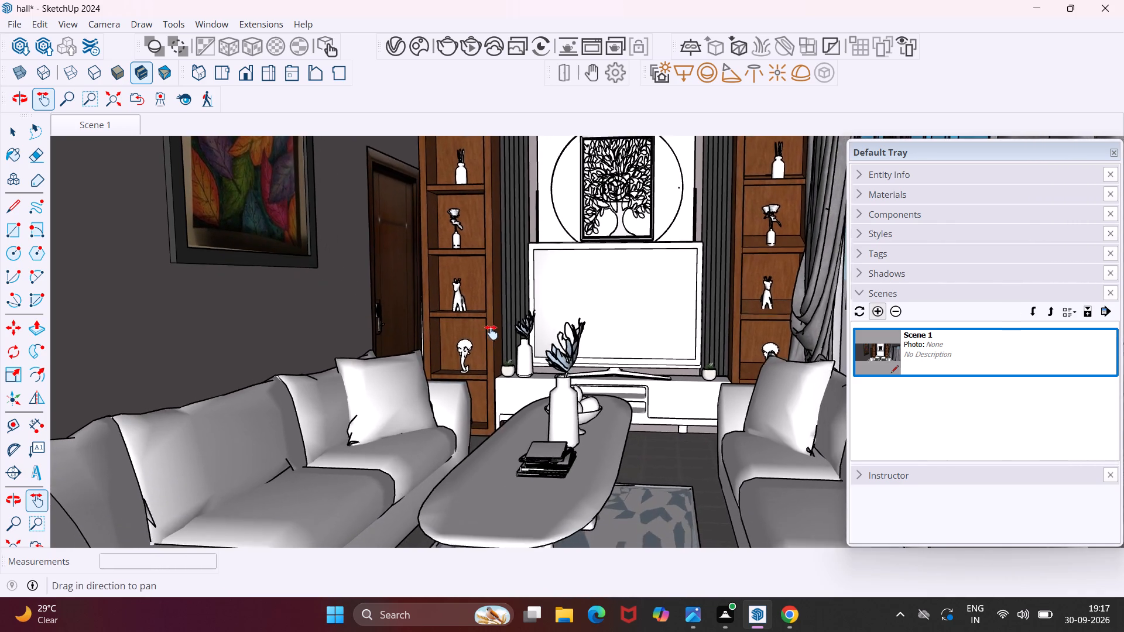
drag(491, 332, 510, 321)
middle_drag(509, 397, 508, 404)
drag(508, 404, 495, 405)
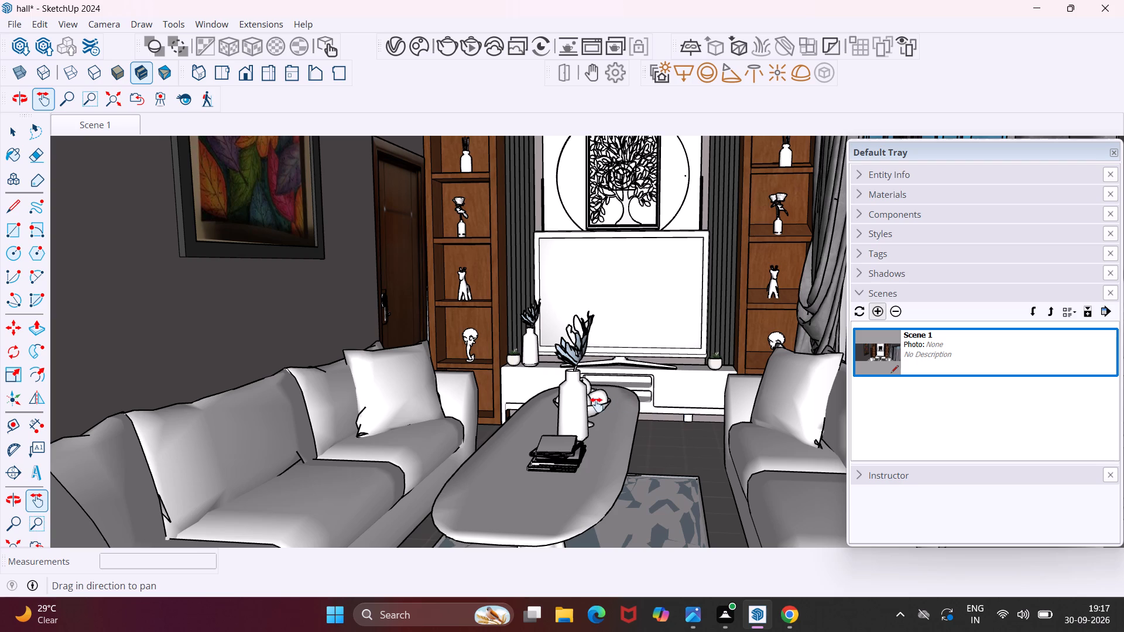
middle_drag(596, 405, 622, 418)
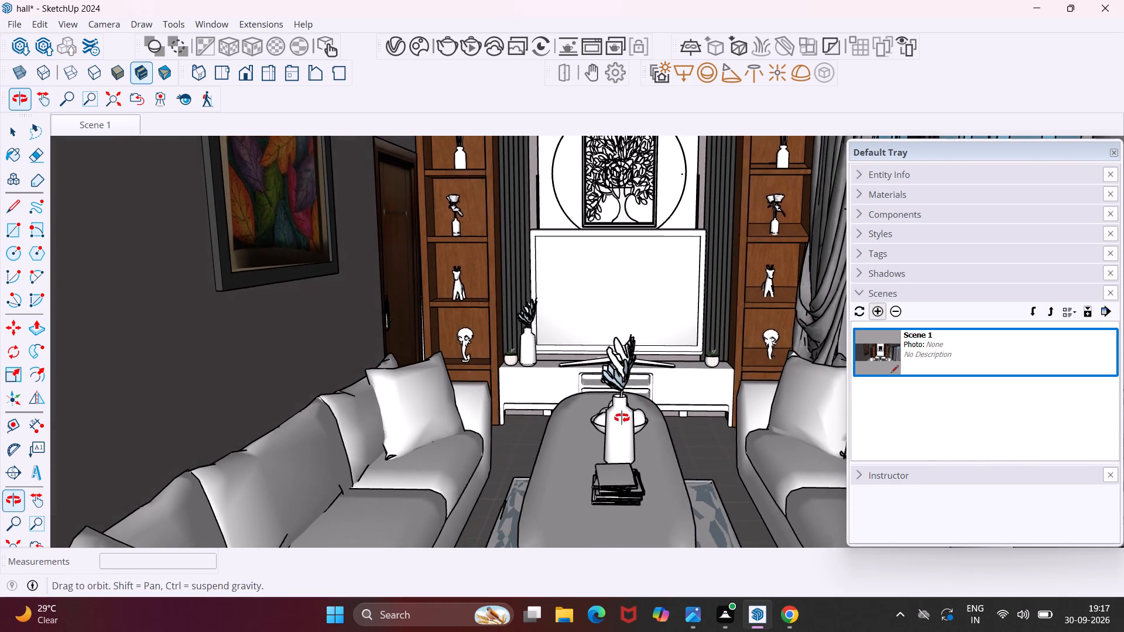
middle_drag(622, 418, 623, 418)
drag(571, 328, 553, 344)
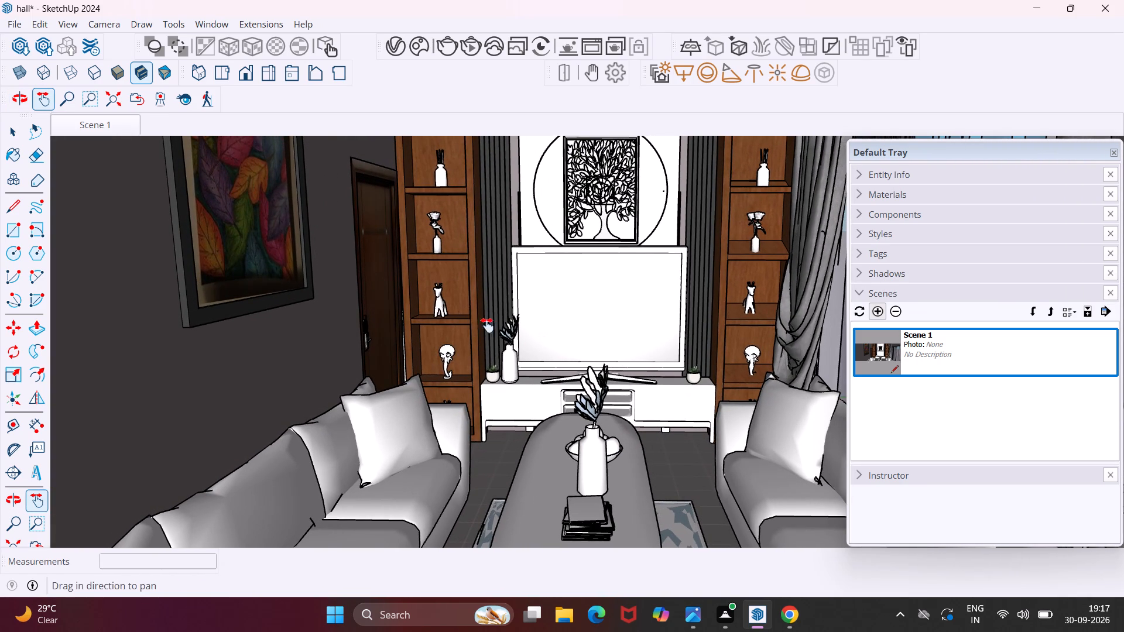
drag(500, 359, 486, 337)
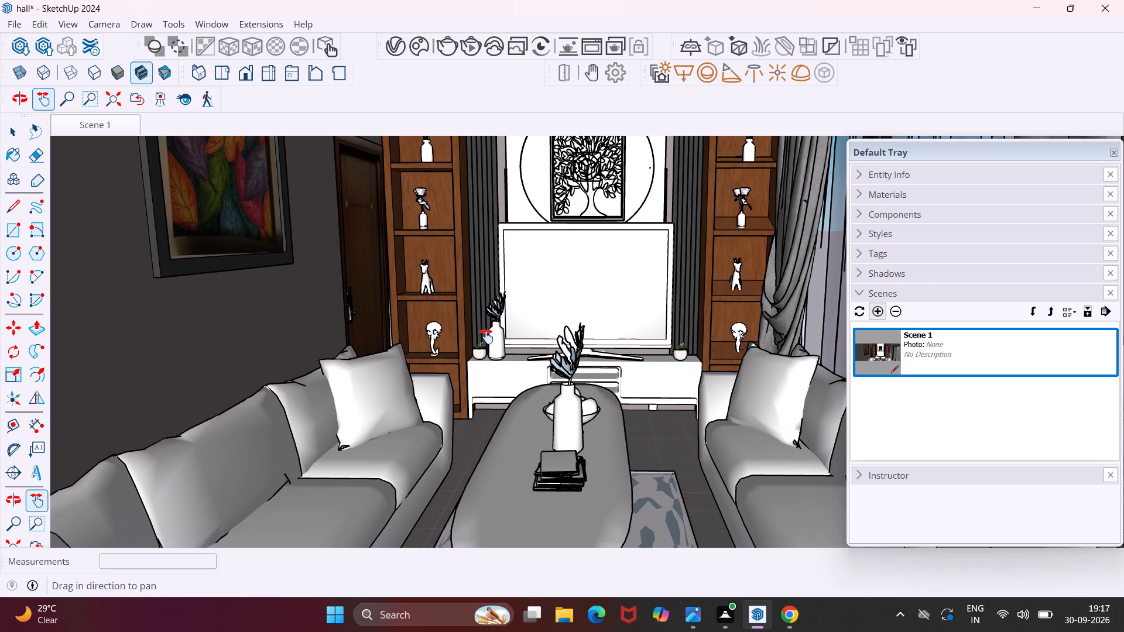
Pull the camera back to include both full sofas, the coffee table, rug and curtained window, and save the view as a second scene.
click(66, 97)
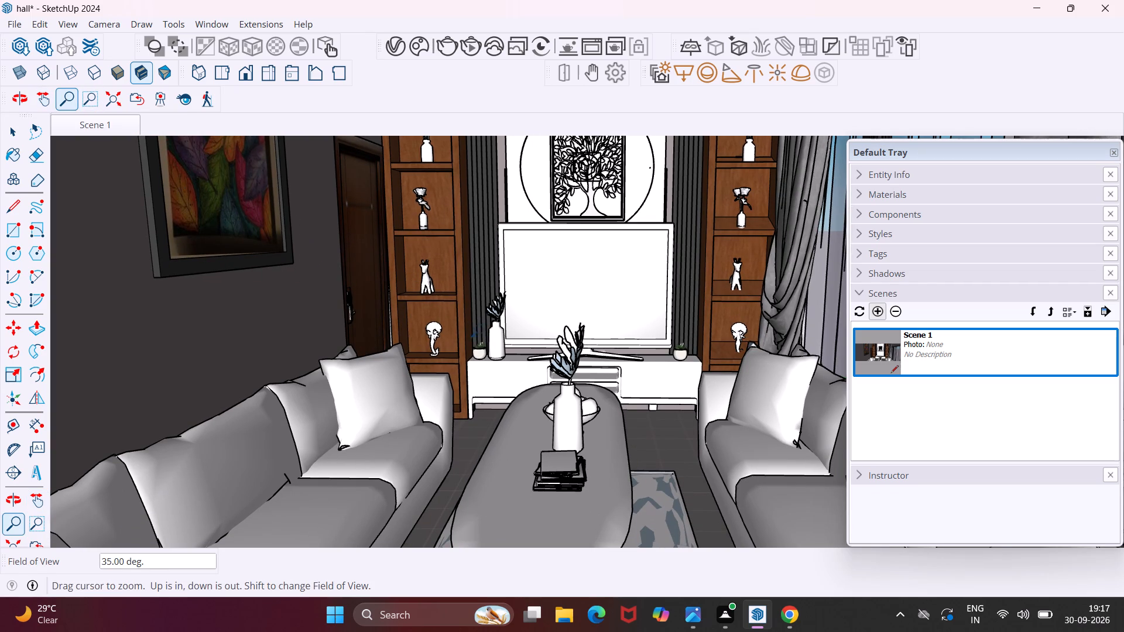
scroll(536, 302, down, 1)
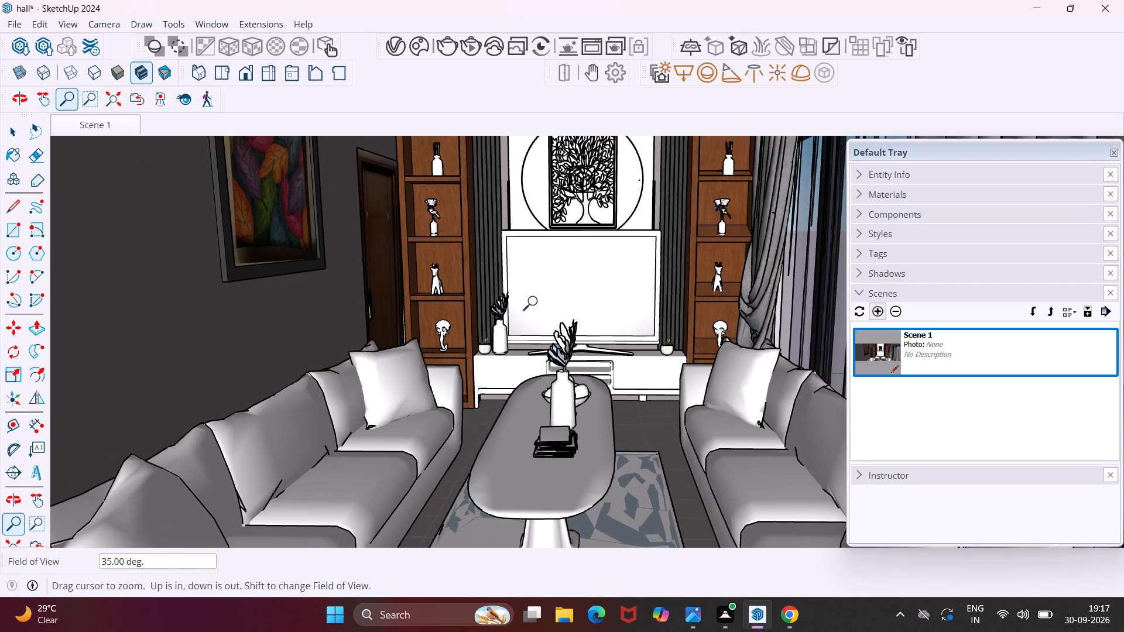
scroll(536, 302, down, 1)
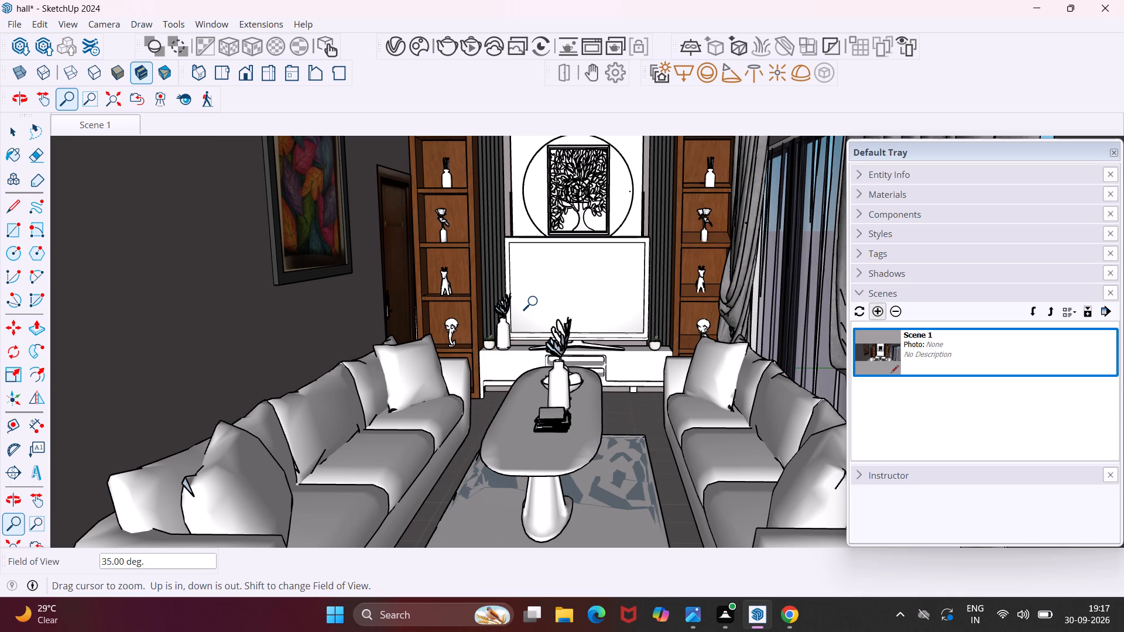
scroll(536, 302, down, 1)
scroll(536, 302, up, 20)
scroll(530, 302, down, 5)
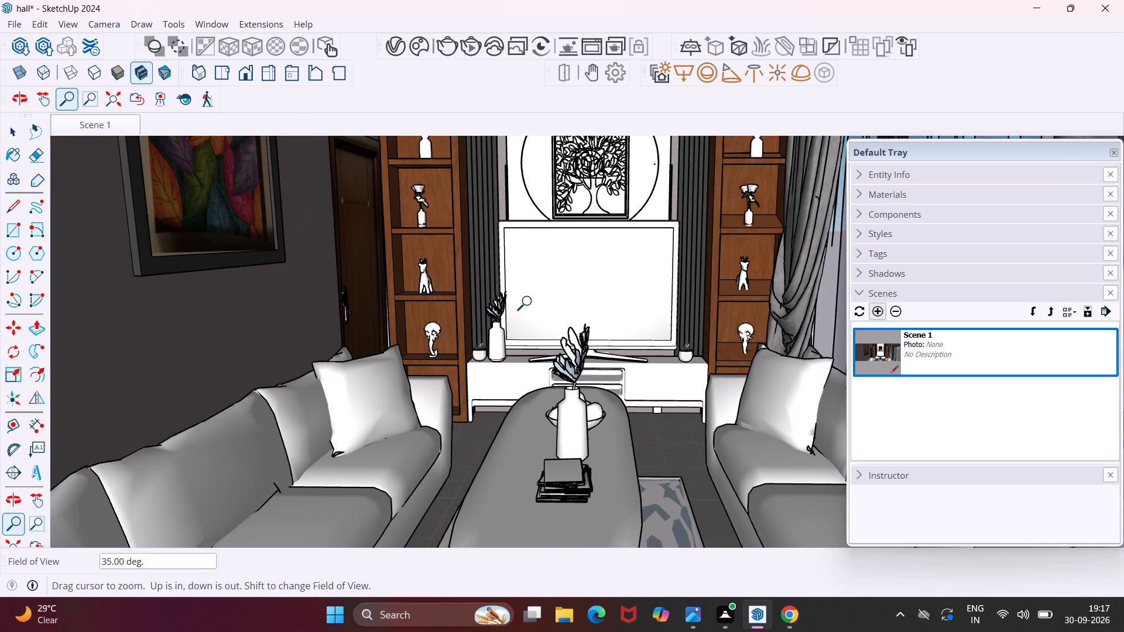
scroll(530, 302, down, 2)
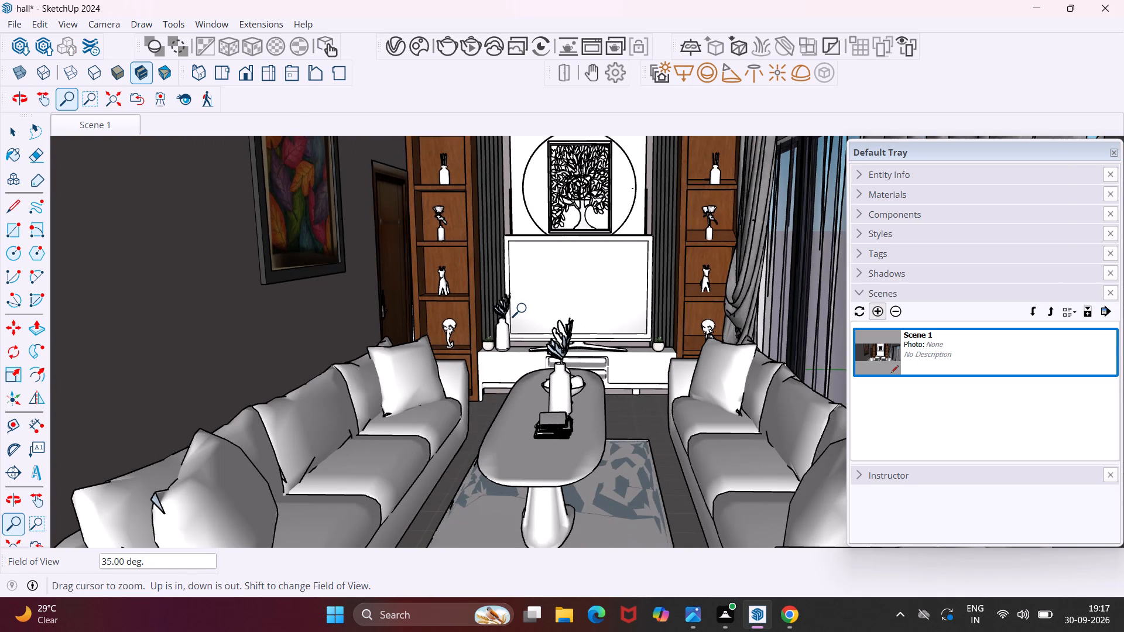
middle_click(525, 309)
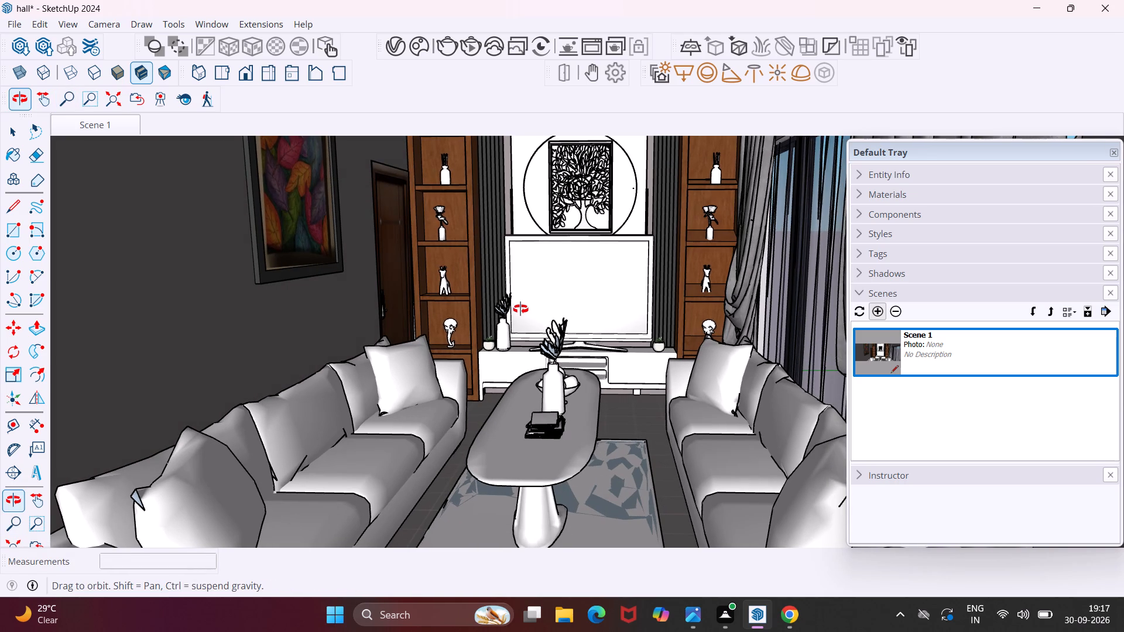
drag(467, 291, 467, 292)
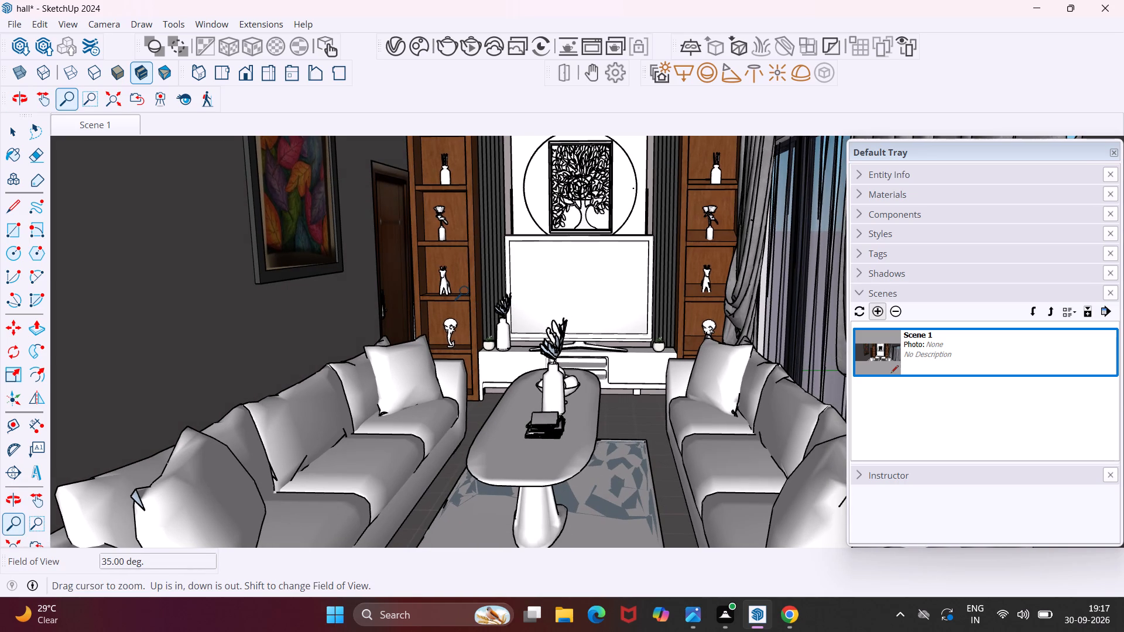
drag(467, 292, 467, 298)
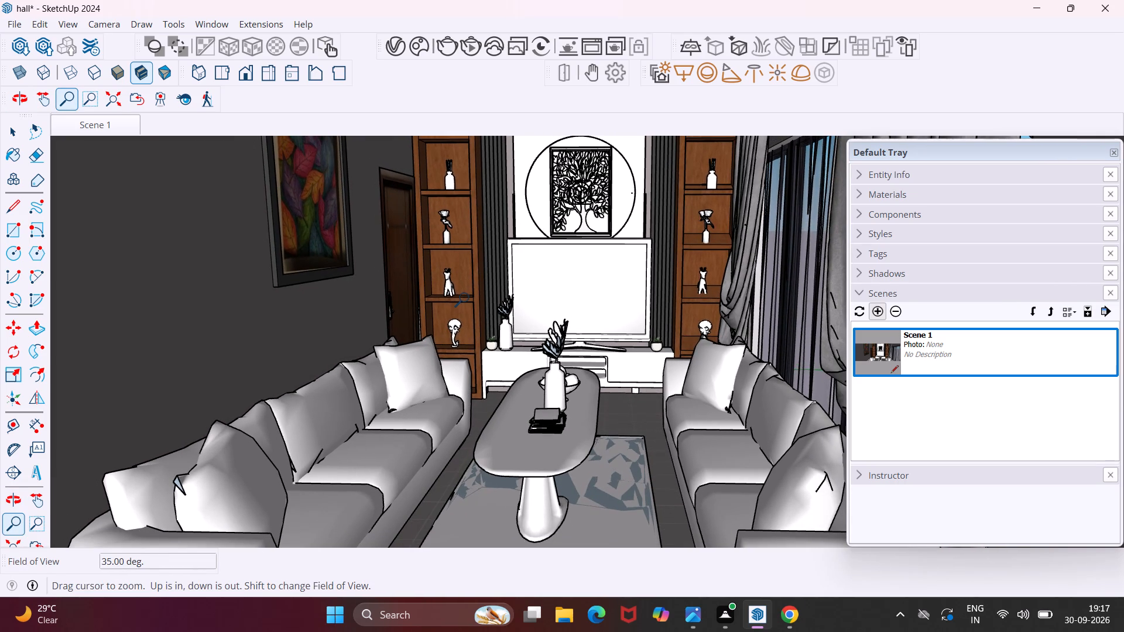
drag(467, 298, 467, 302)
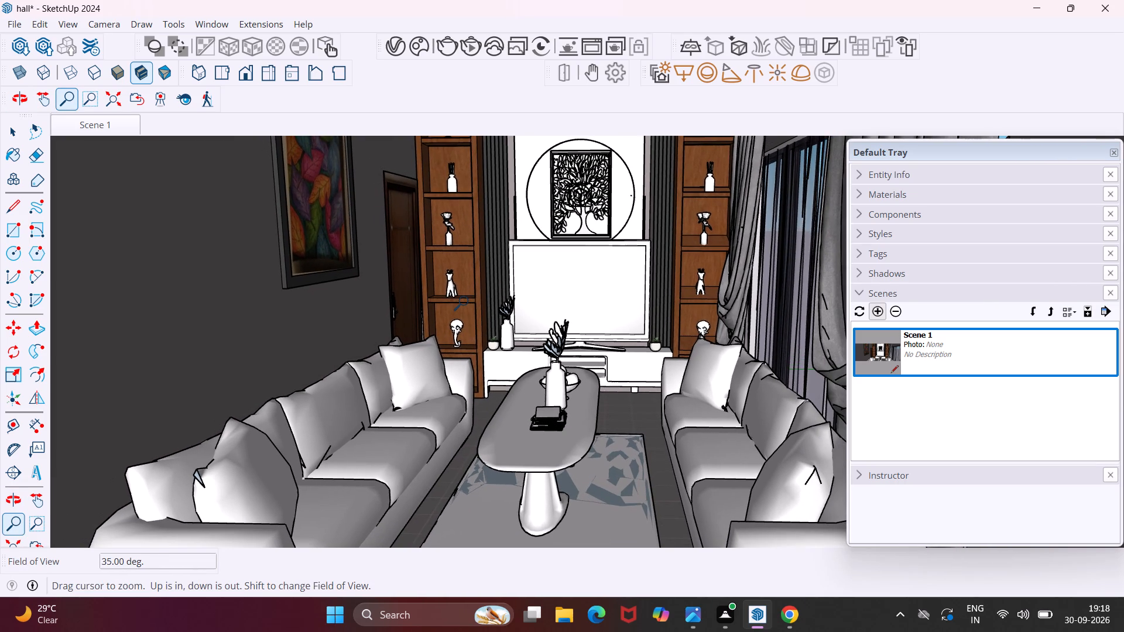
drag(467, 302, 466, 303)
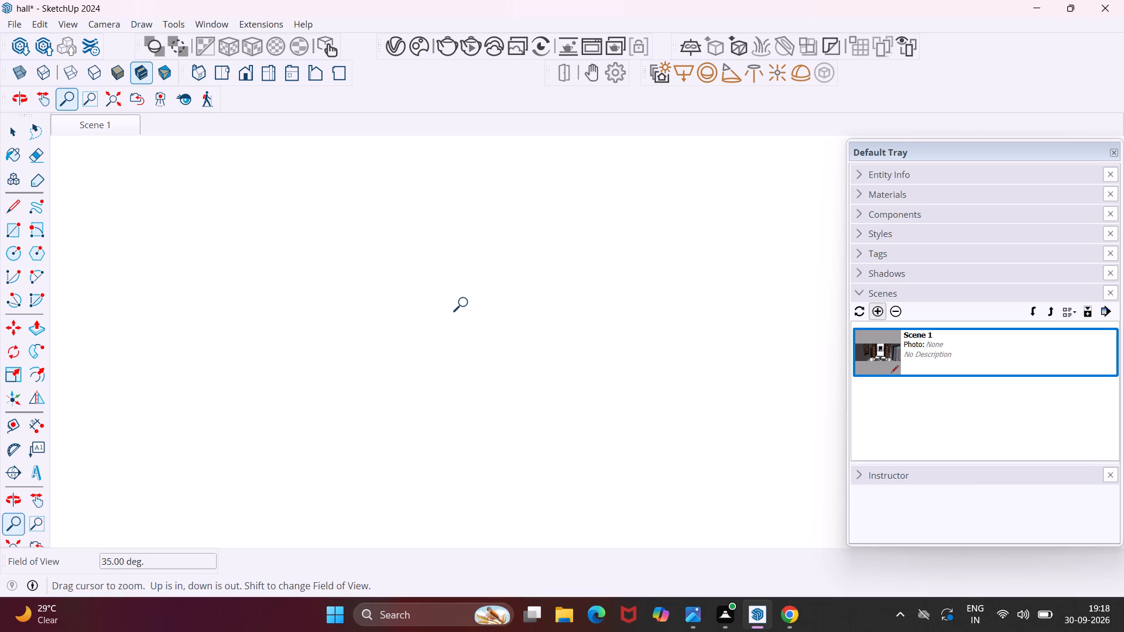
scroll(466, 303, up, 7)
scroll(461, 304, up, 14)
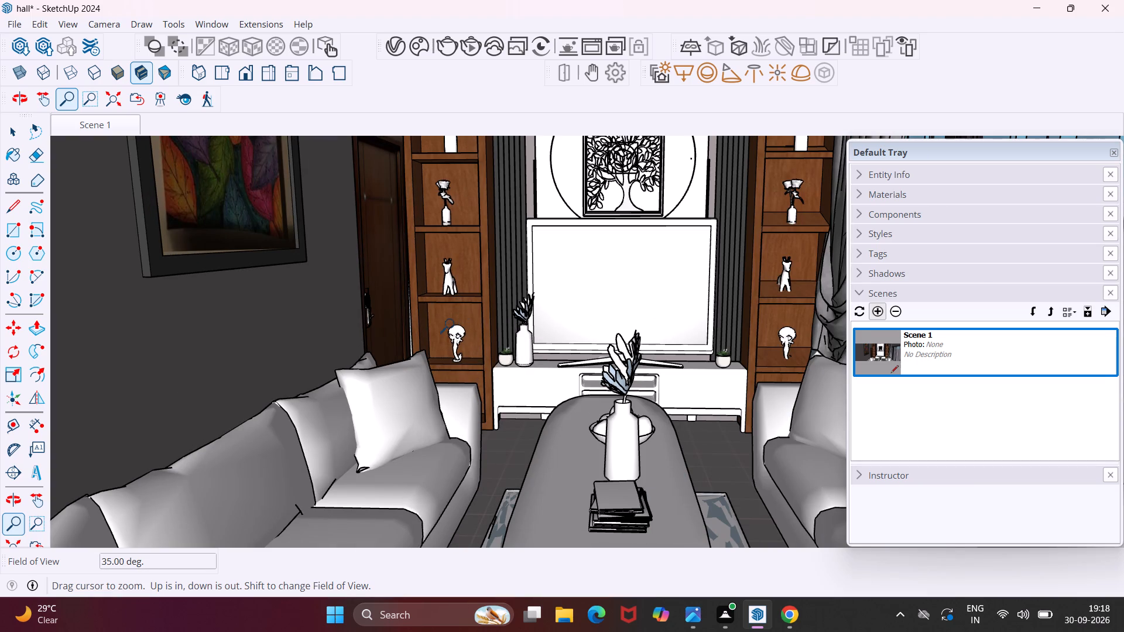
scroll(405, 332, down, 3)
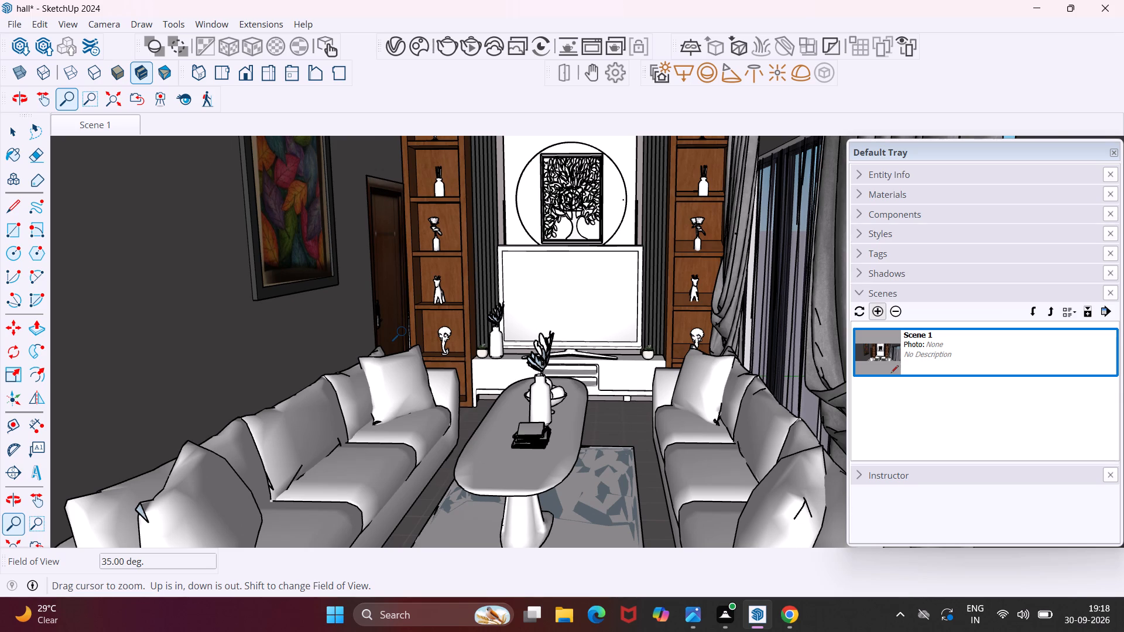
click(876, 307)
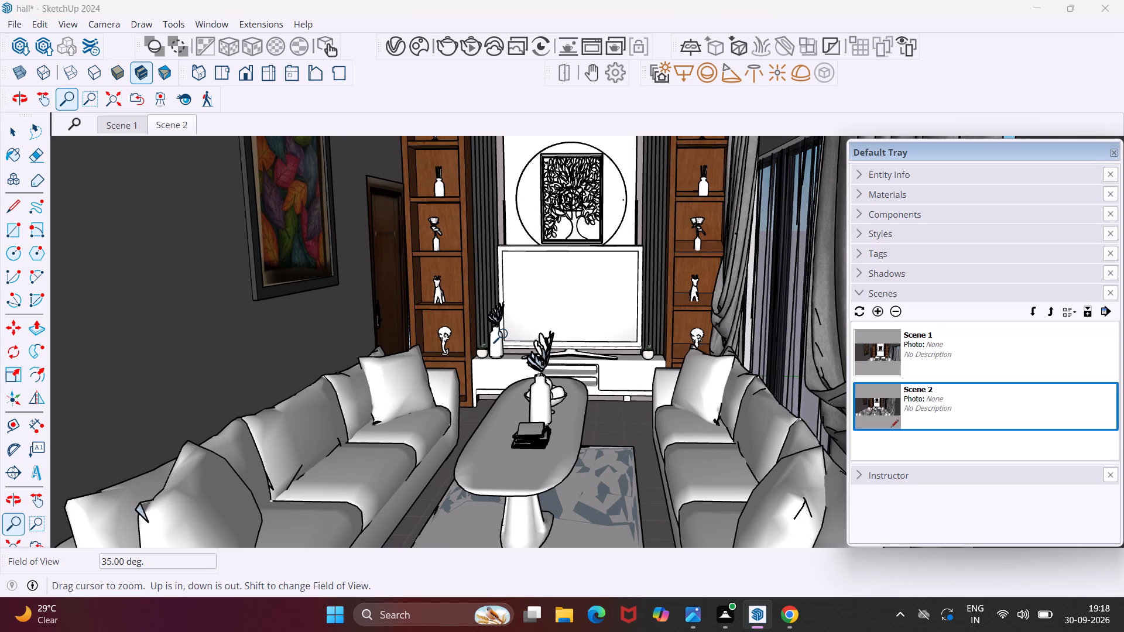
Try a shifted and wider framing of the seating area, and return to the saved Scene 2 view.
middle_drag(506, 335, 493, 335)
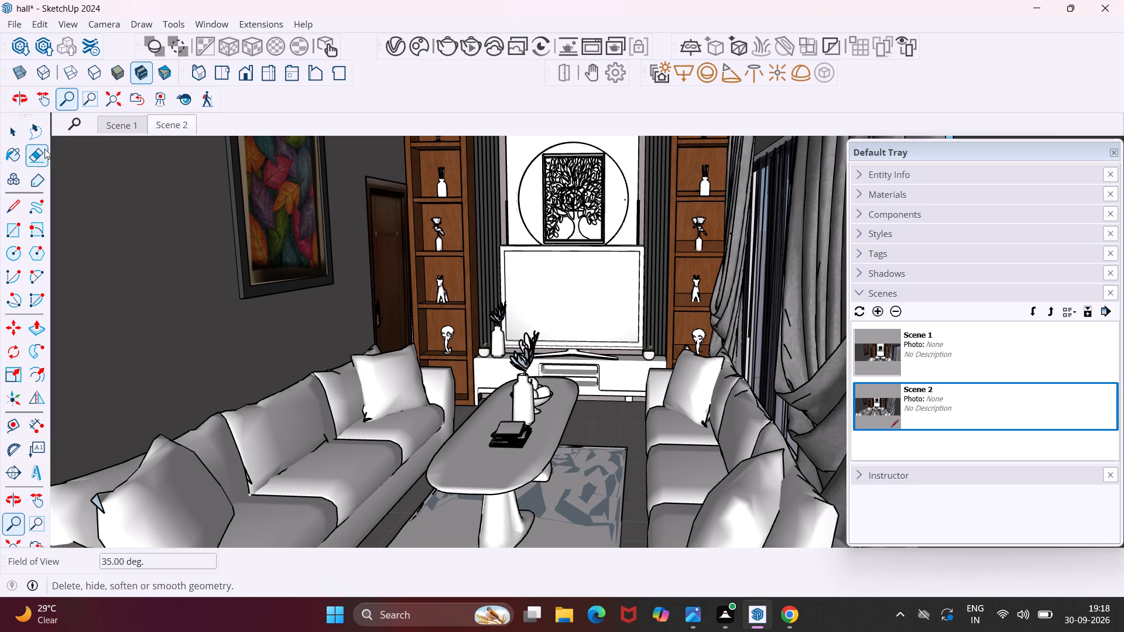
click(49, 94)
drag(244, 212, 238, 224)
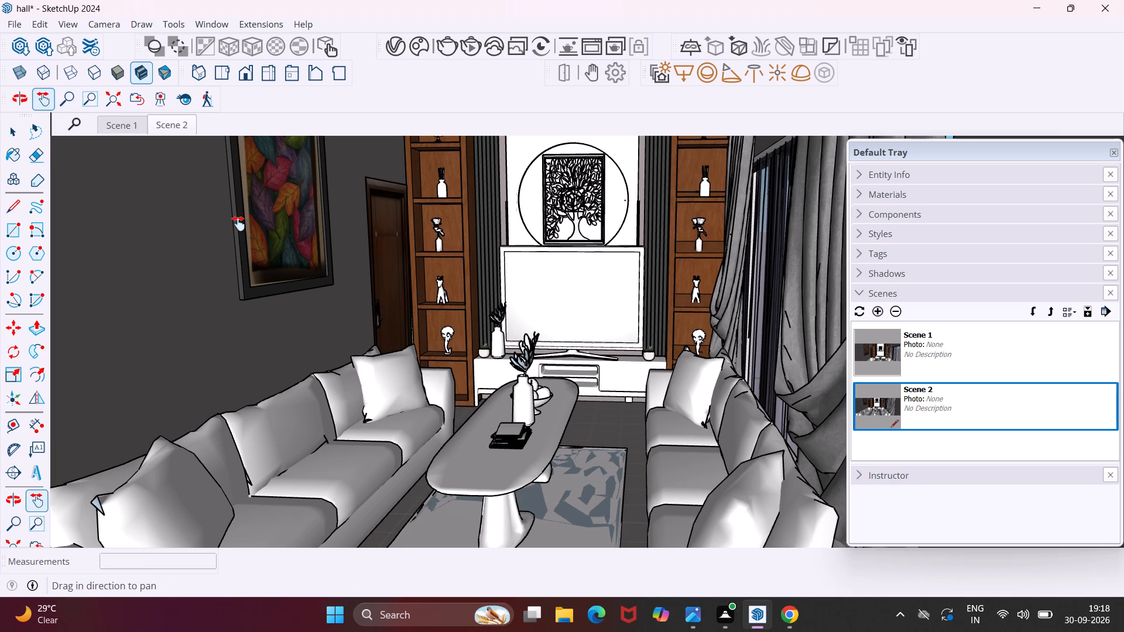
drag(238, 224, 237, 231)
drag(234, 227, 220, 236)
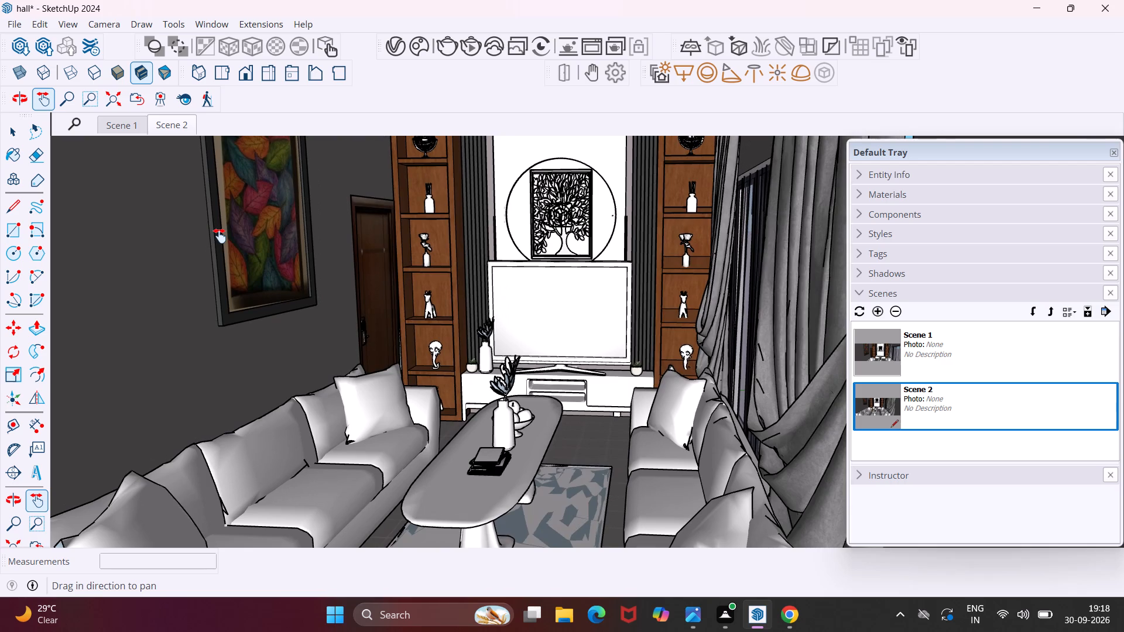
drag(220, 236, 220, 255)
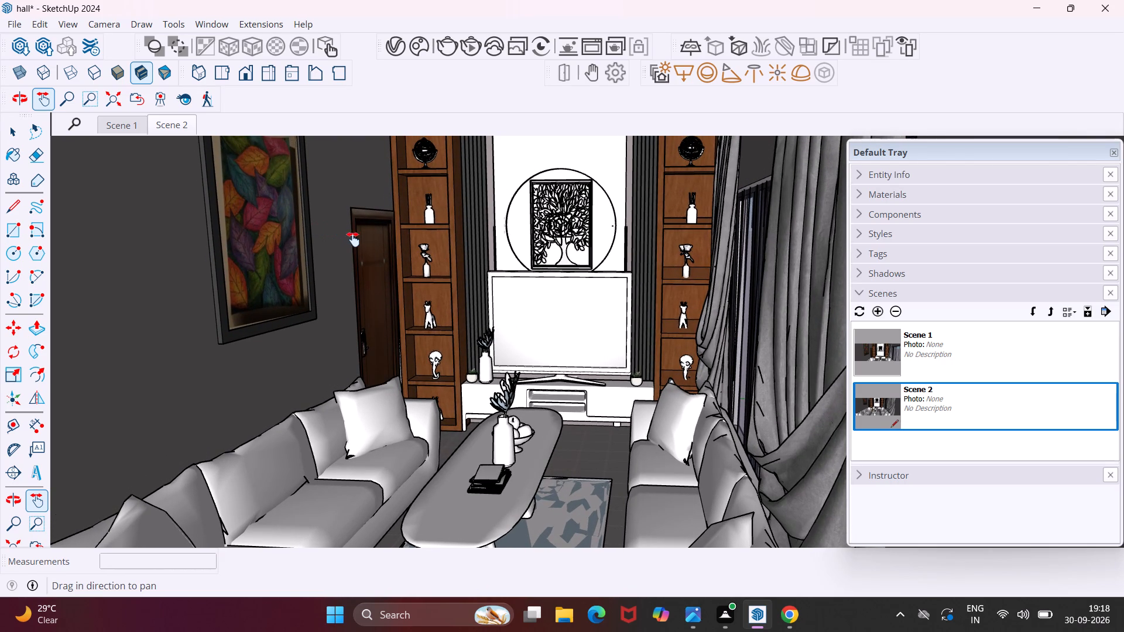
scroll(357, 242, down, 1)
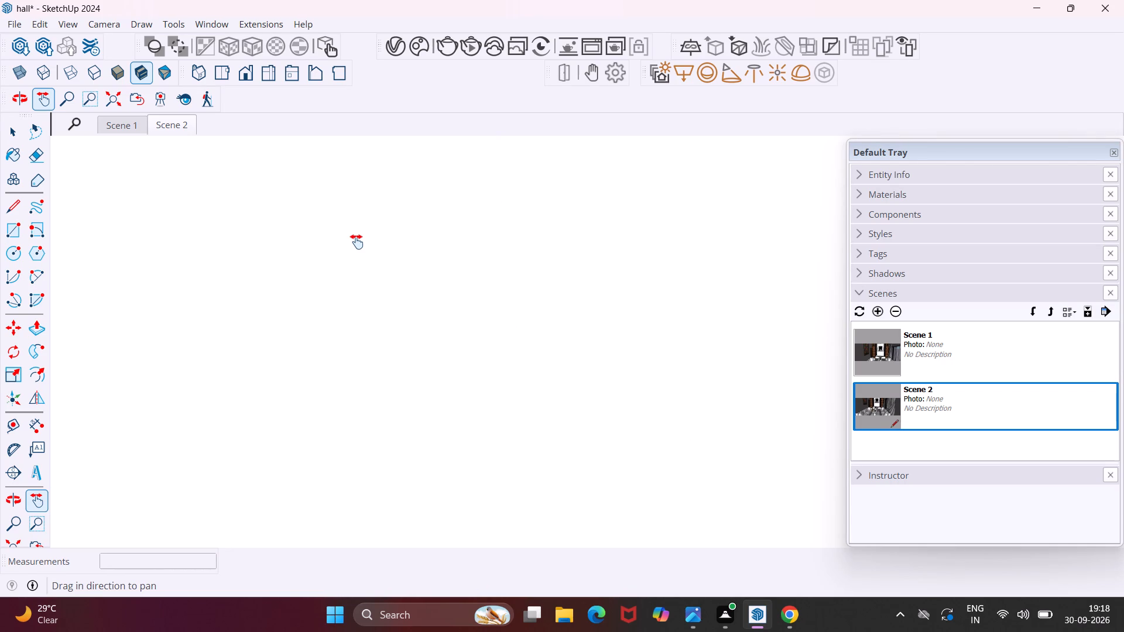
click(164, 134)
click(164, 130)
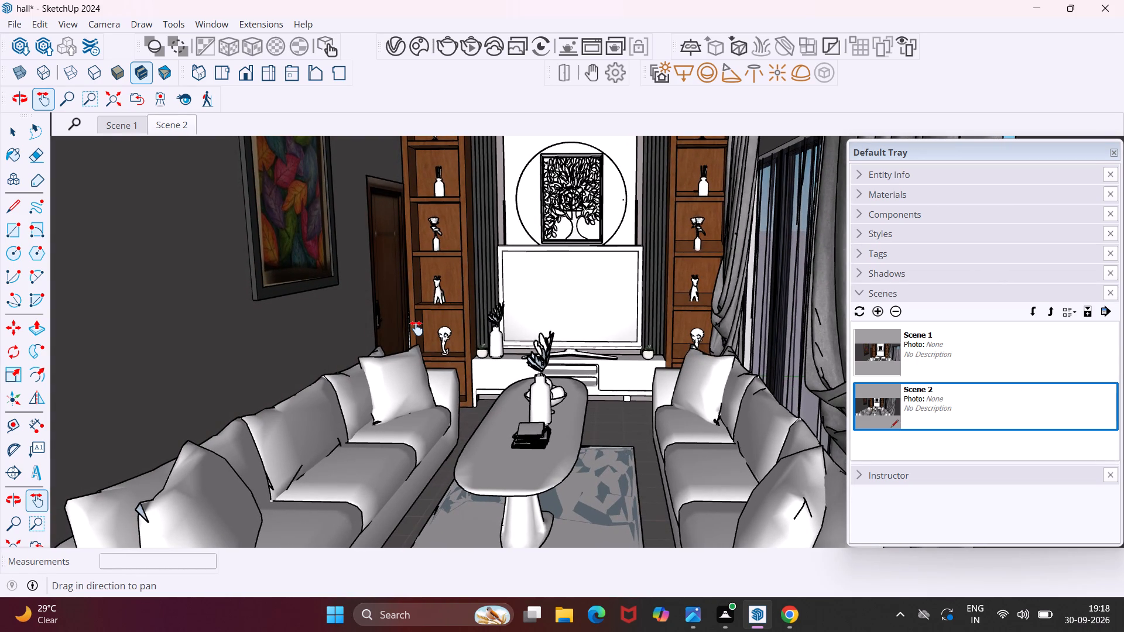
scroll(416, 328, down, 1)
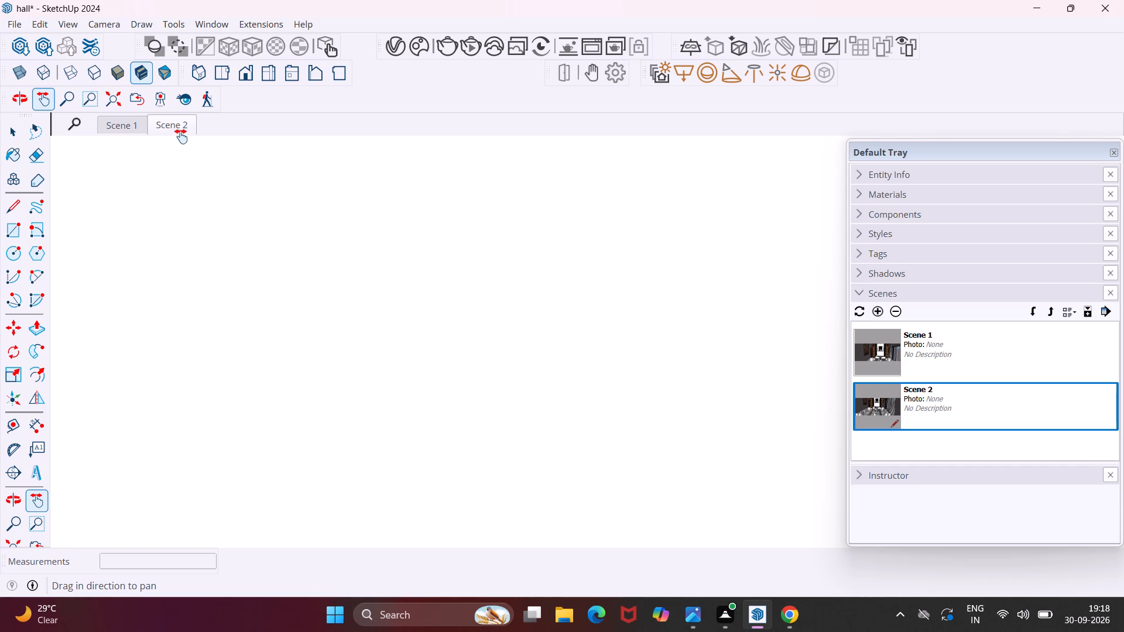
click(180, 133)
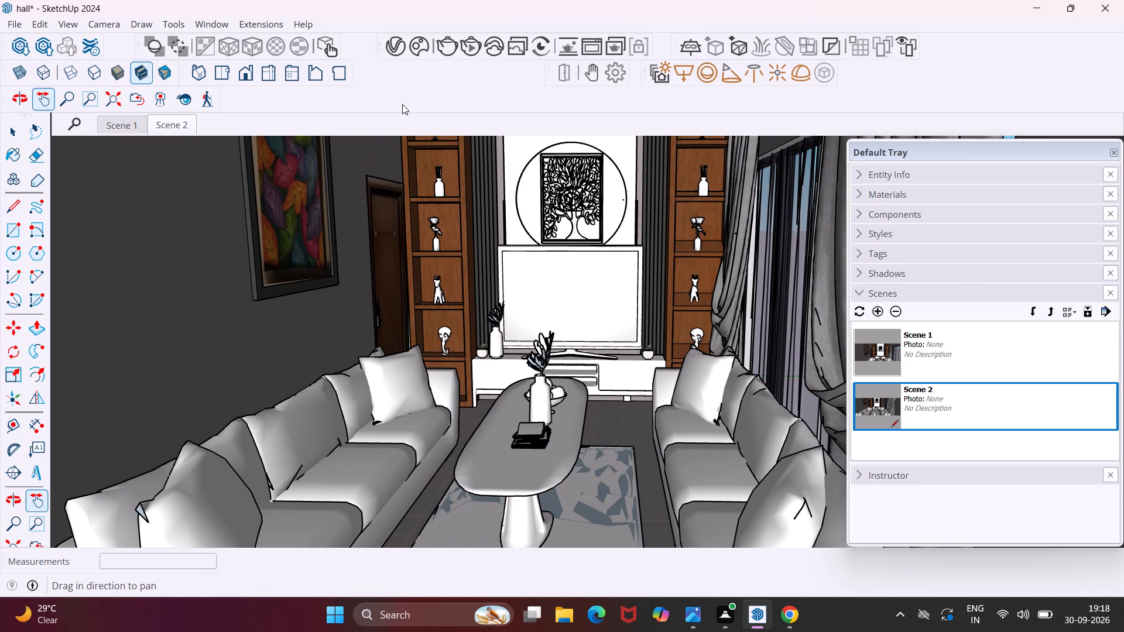
Open the V-Ray render settings and set the camera's Exposure Value (EV) to 12.
click(403, 51)
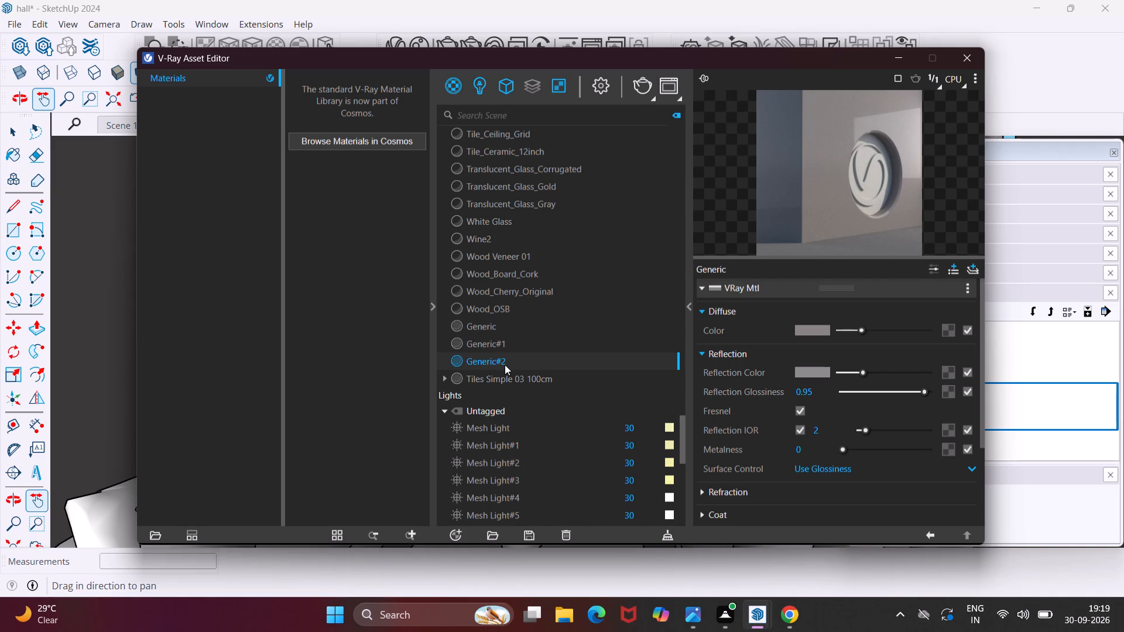
click(594, 90)
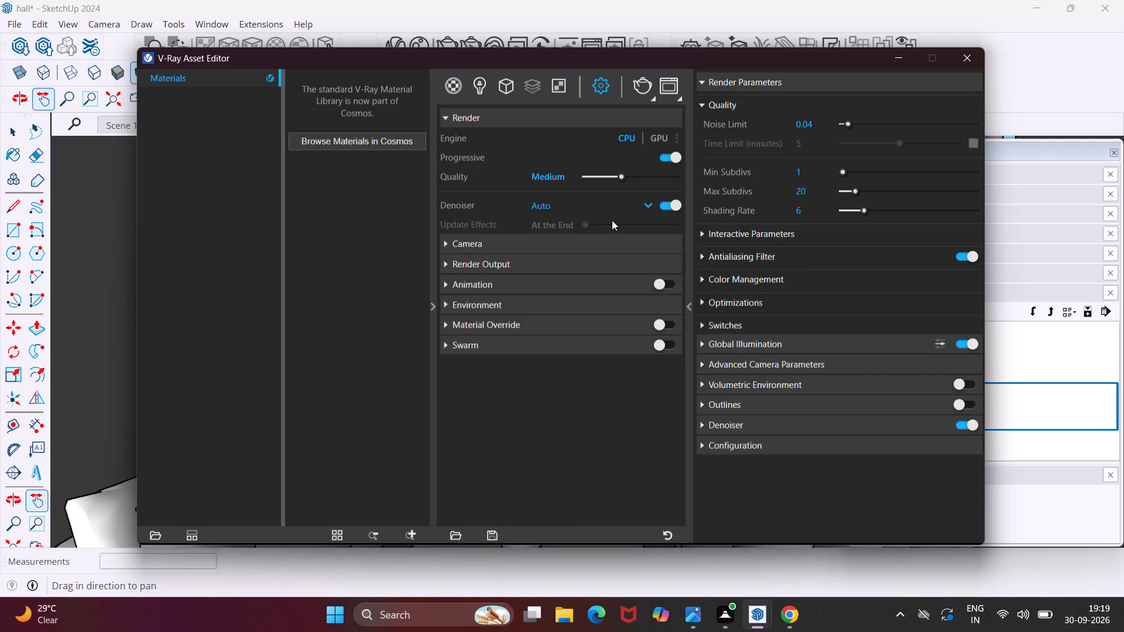
click(448, 242)
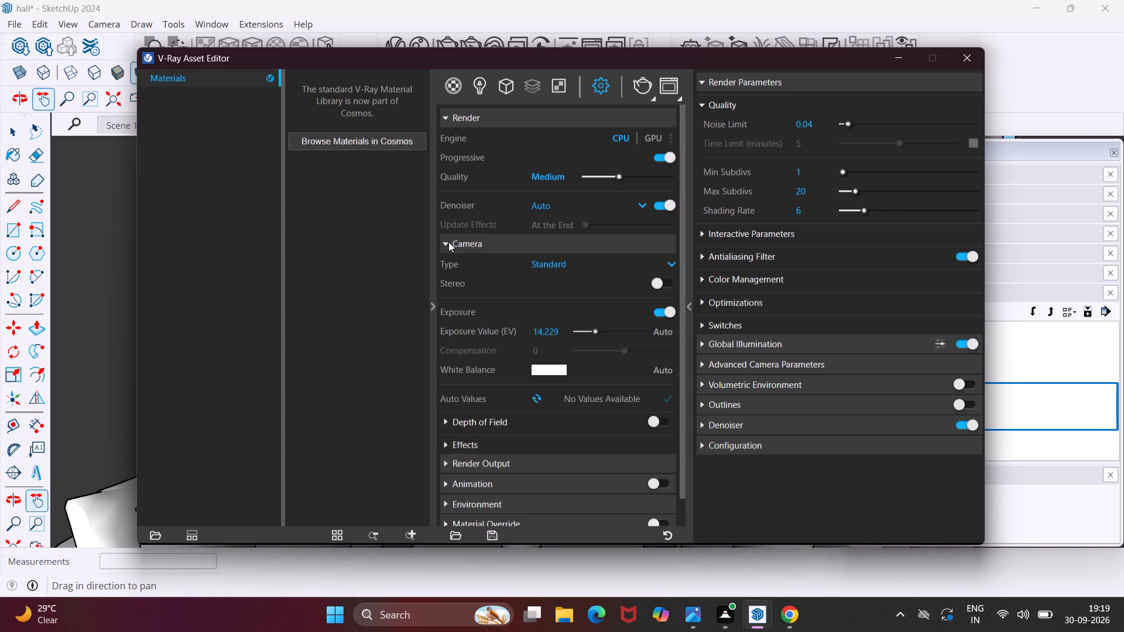
click(559, 333)
key(BackSpace)
key(BackSpace)
key(BackSpace)
key(BackSpace)
key(BackSpace)
key(BackSpace)
key(BackSpace)
key(BackSpace)
key(BackSpace)
key(BackSpace)
key(BackSpace)
key(BackSpace)
key(BackSpace)
text(12)
key(Return)
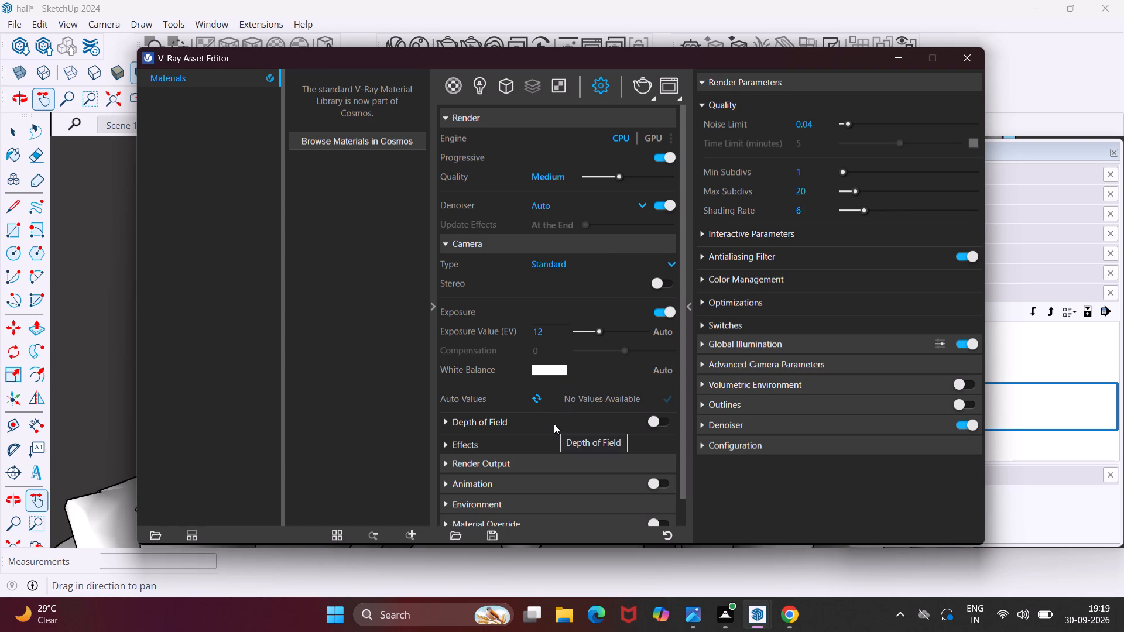
In the render output settings, enable Safe Frame and set the aspect ratio to 4:3 - Picture.
click(446, 459)
scroll(493, 471, down, 2)
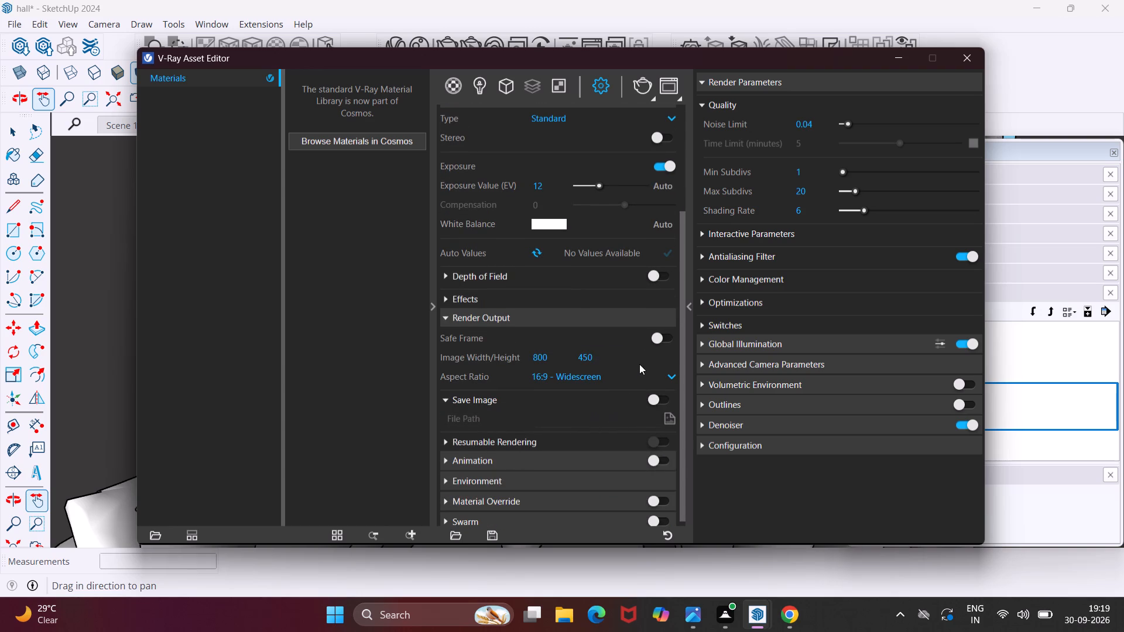
click(658, 336)
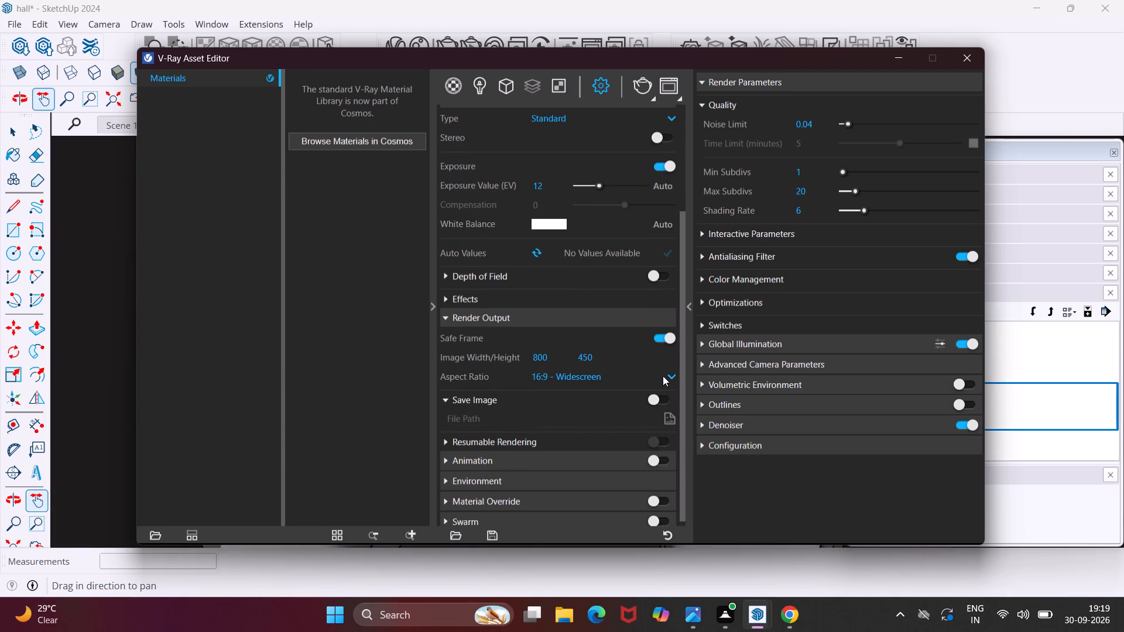
click(663, 376)
click(599, 426)
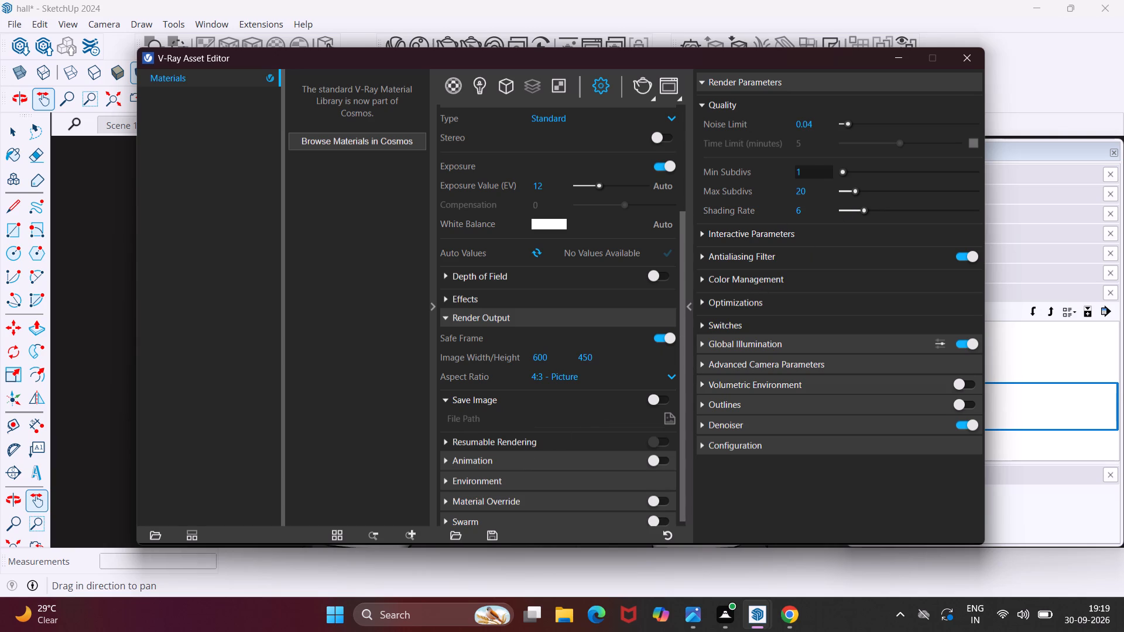
Set the render quality's Noise Limit to 0.6.
click(818, 118)
key(BackSpace)
key(BackSpace)
key(6)
Switch the global illumination's primary rays to Irradiance map and set the irradiance map Subdivs to 60.
click(704, 342)
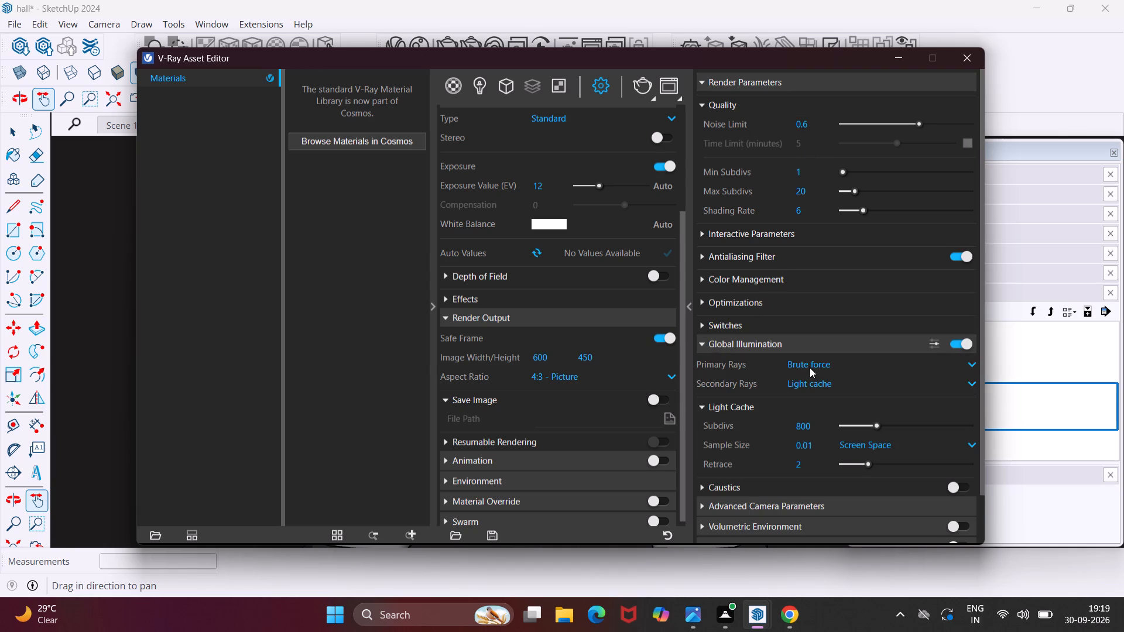
click(970, 367)
click(934, 381)
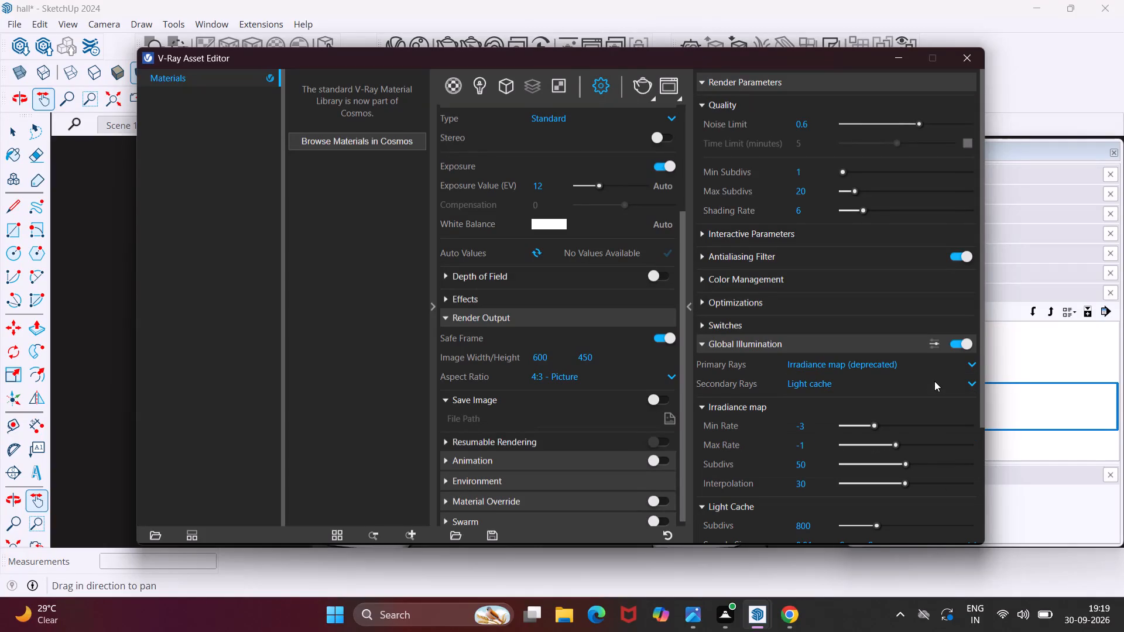
click(816, 469)
key(BackSpace)
key(BackSpace)
text(60)
key(Return)
Set the Light Cache Subdivs to 1200 in the global illumination settings.
scroll(791, 448, down, 3)
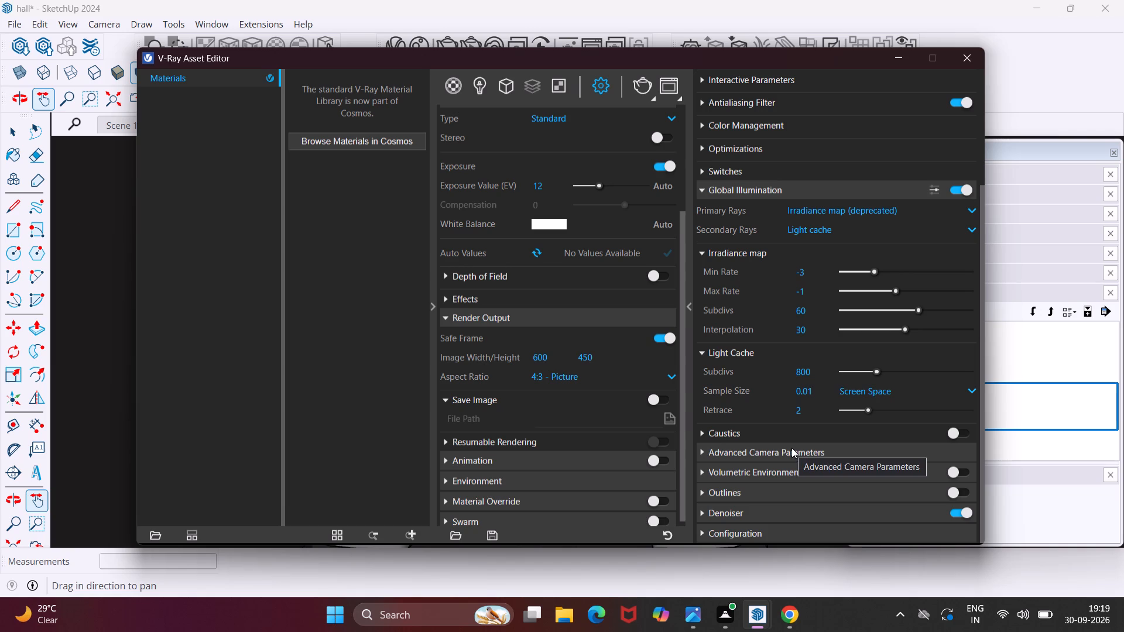
scroll(791, 448, down, 3)
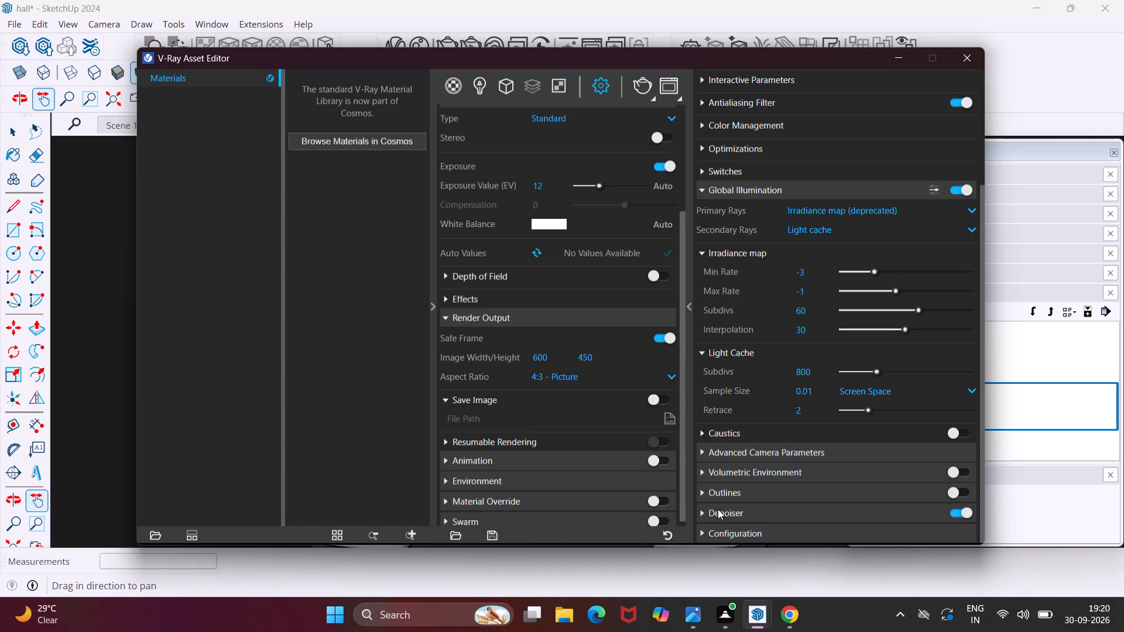
scroll(718, 509, down, 1)
scroll(531, 485, down, 4)
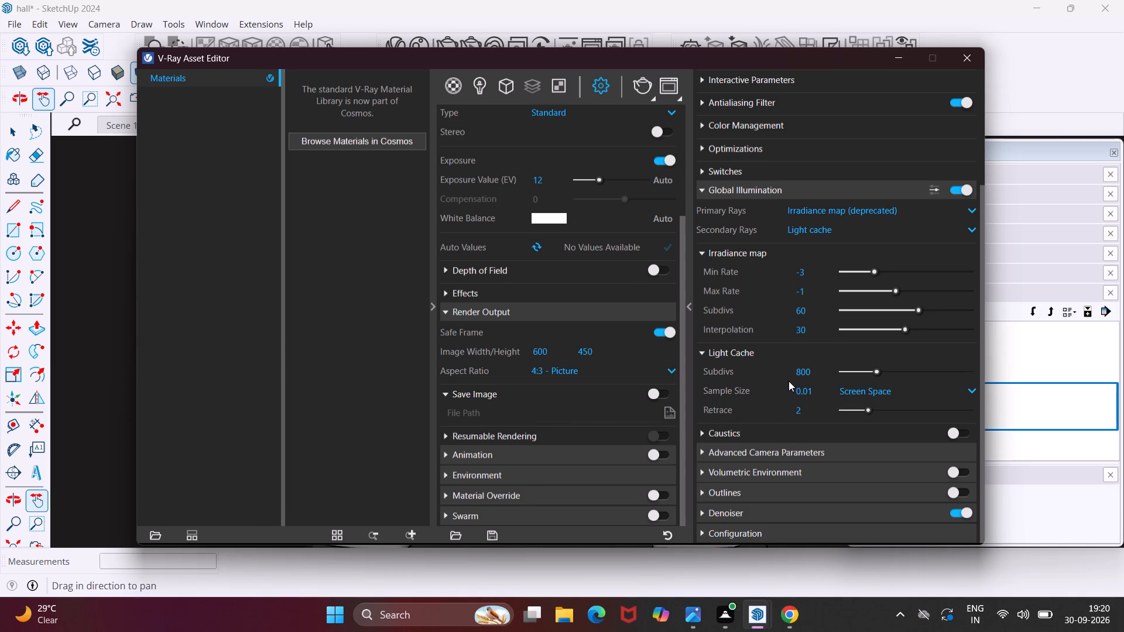
scroll(789, 381, up, 4)
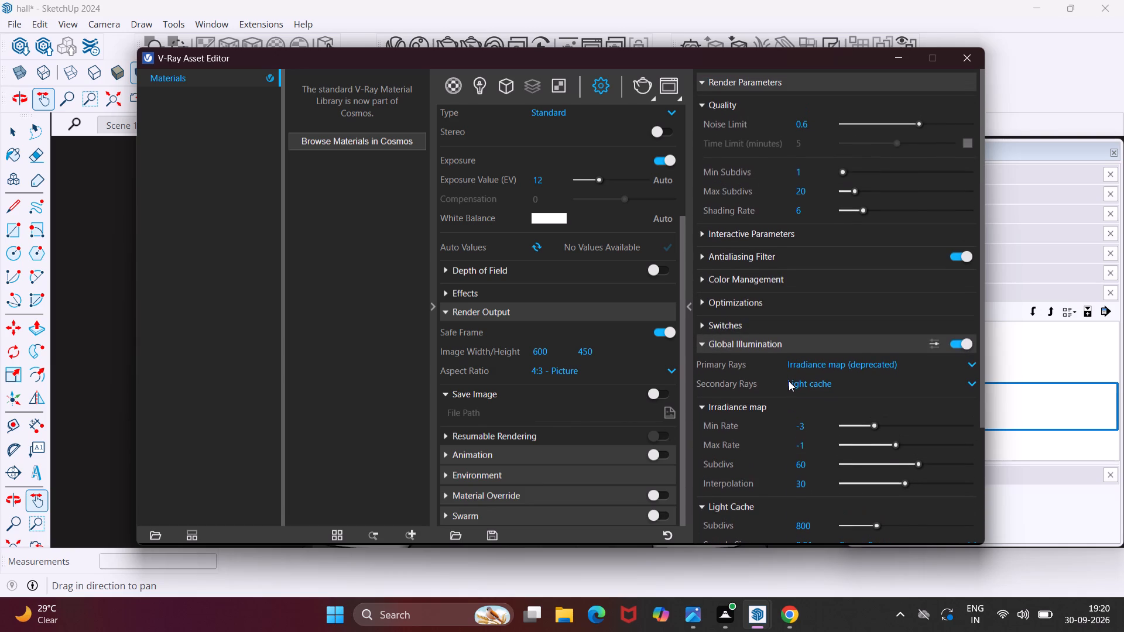
scroll(789, 381, down, 4)
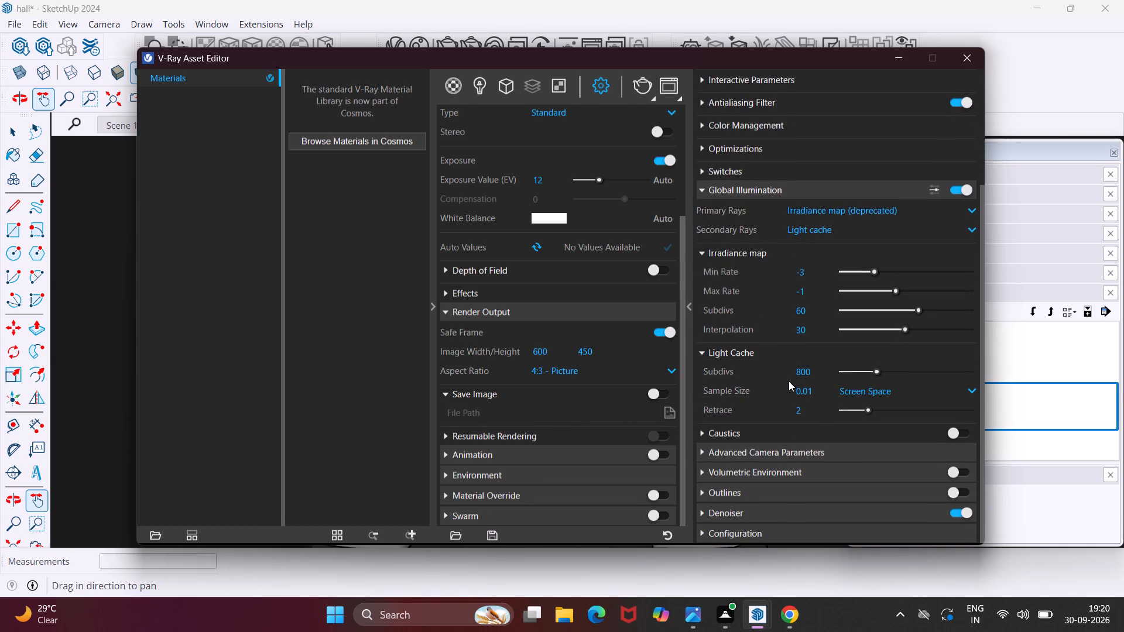
scroll(789, 381, up, 3)
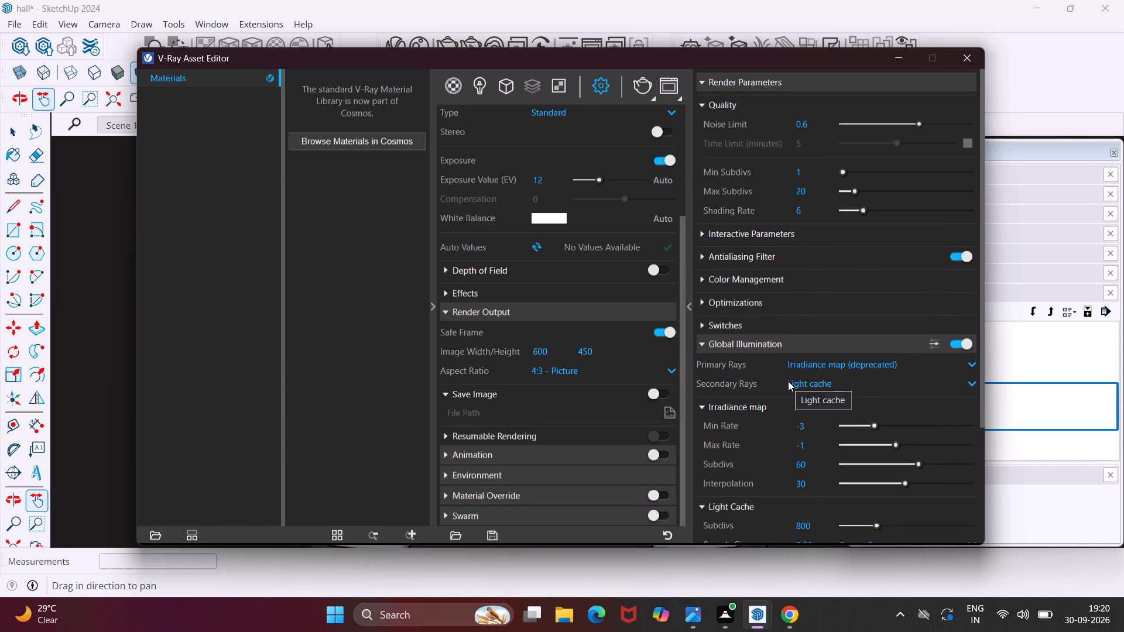
scroll(788, 381, down, 2)
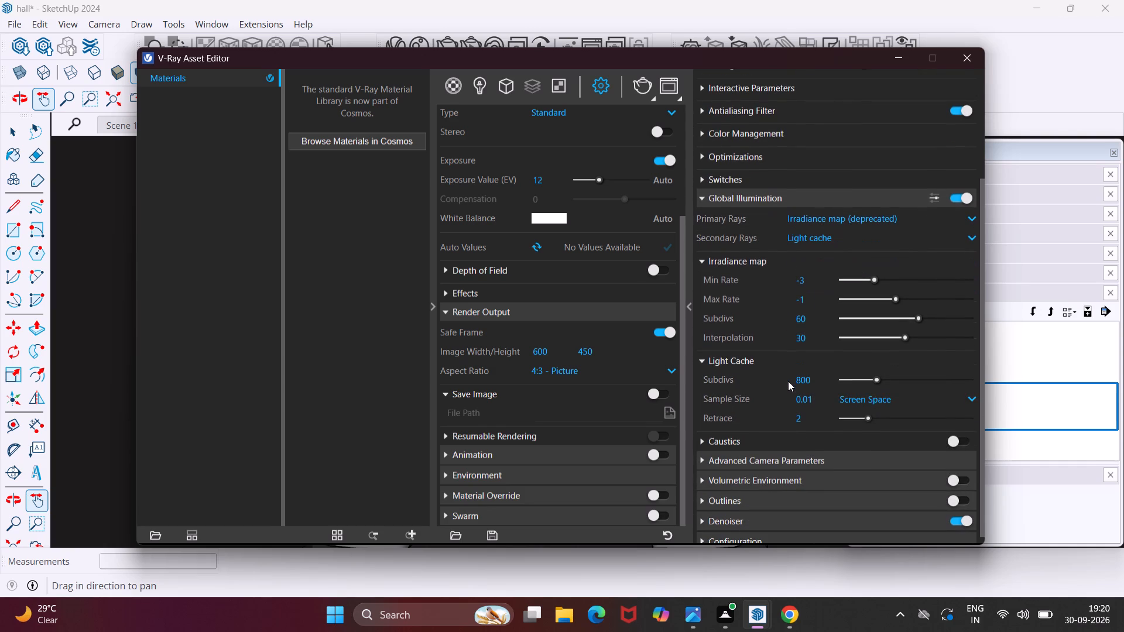
click(819, 376)
key(BackSpace)
key(BackSpace)
key(BackSpace)
text(1200)
Close the V-Ray Asset Editor and start an interactive render of the Scene 2 living room view.
scroll(800, 439, down, 1)
scroll(752, 476, down, 2)
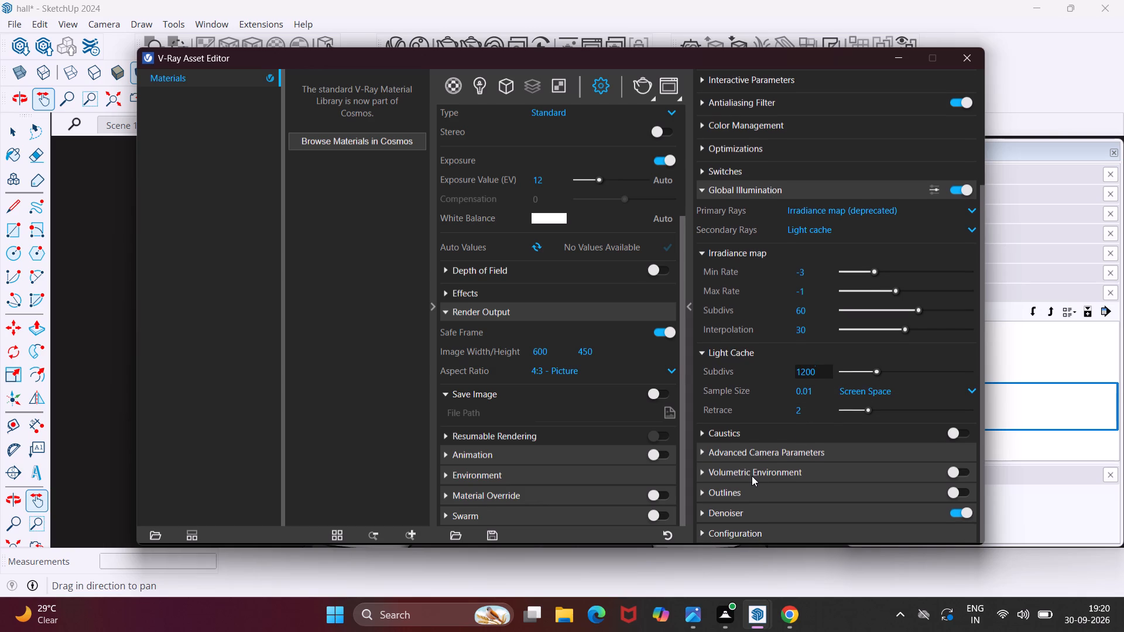
scroll(752, 476, down, 2)
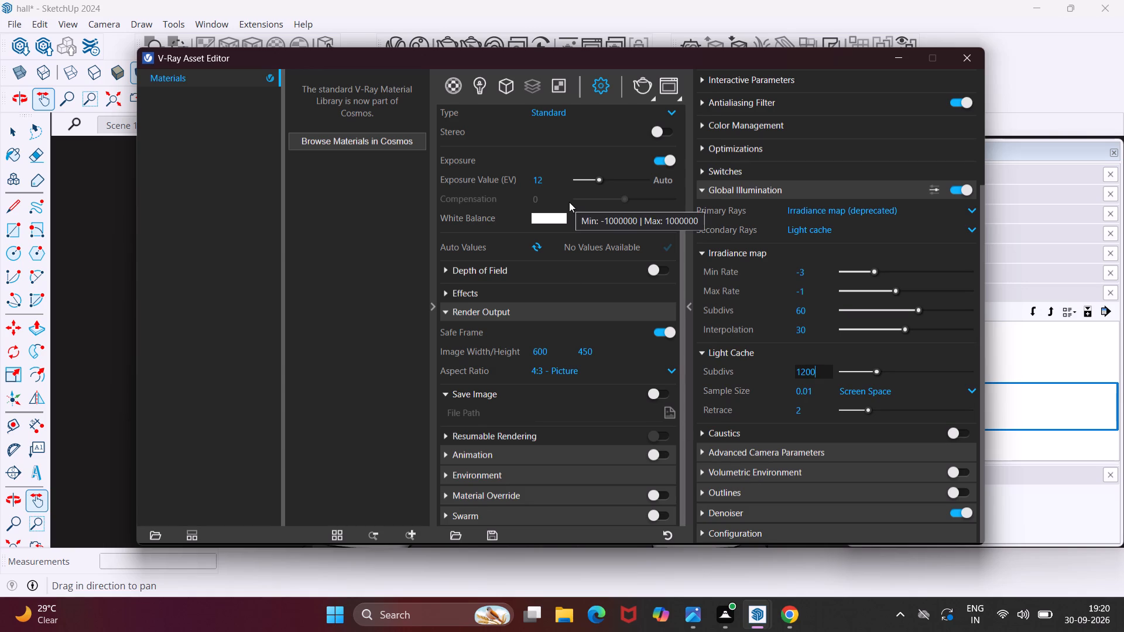
scroll(569, 202, up, 4)
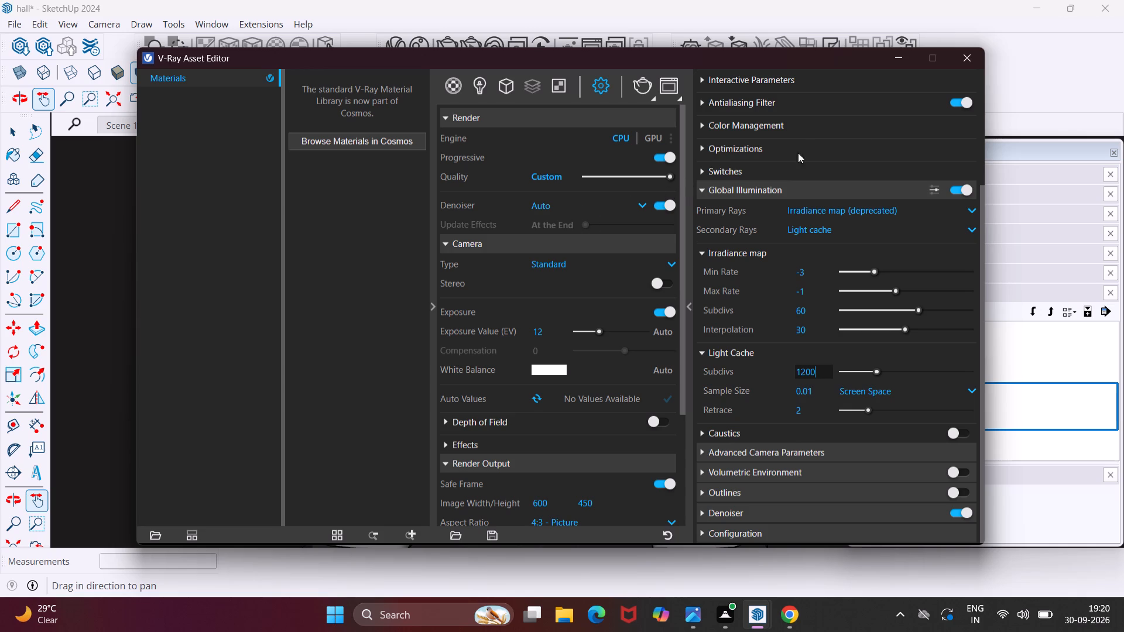
click(979, 56)
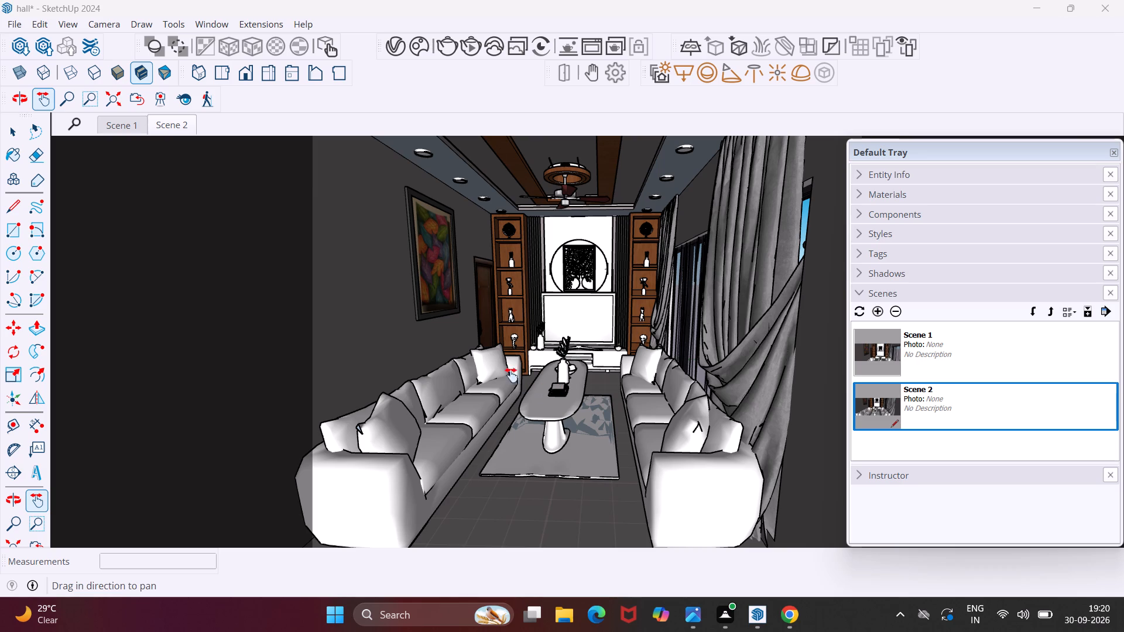
click(464, 49)
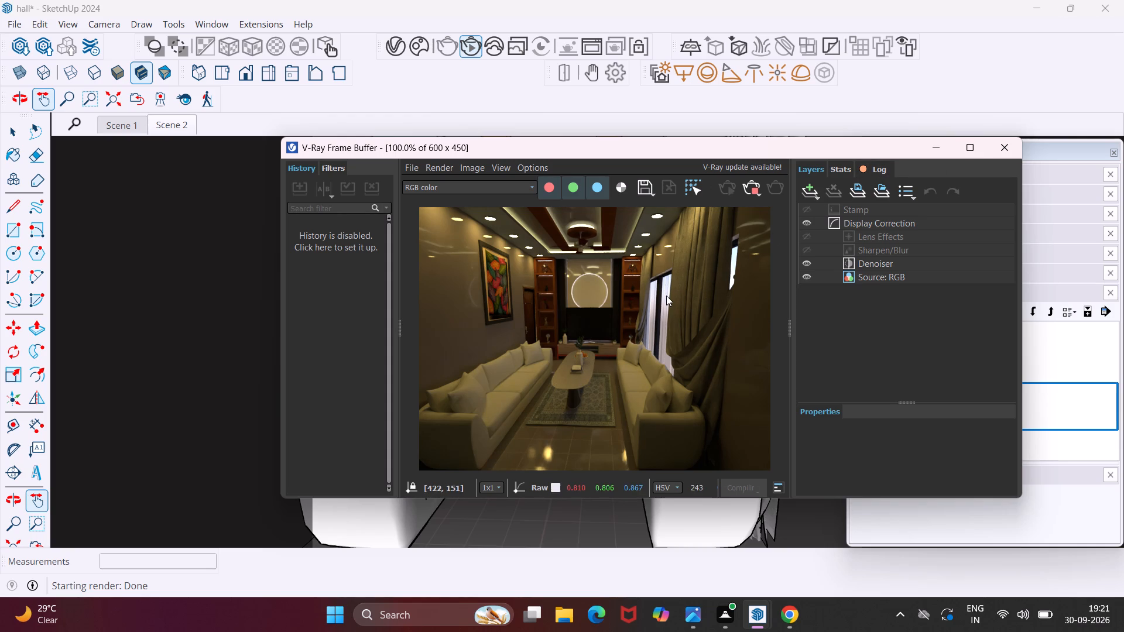
Add an Exposure correction layer to the rendered image and raise its exposure to about 2.24.
click(808, 199)
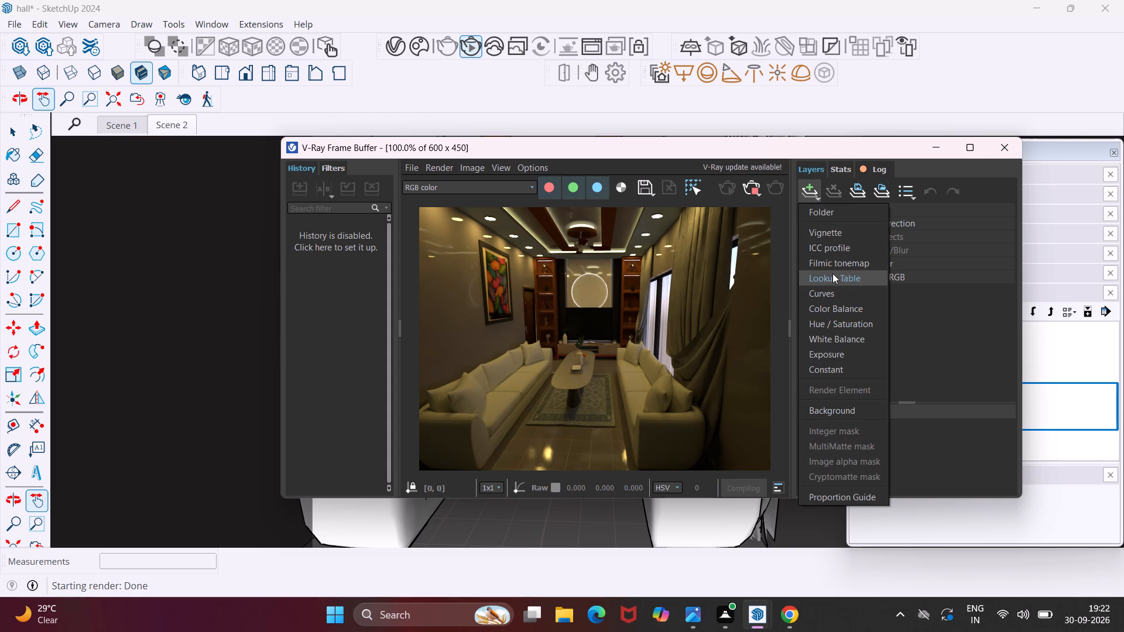
click(843, 349)
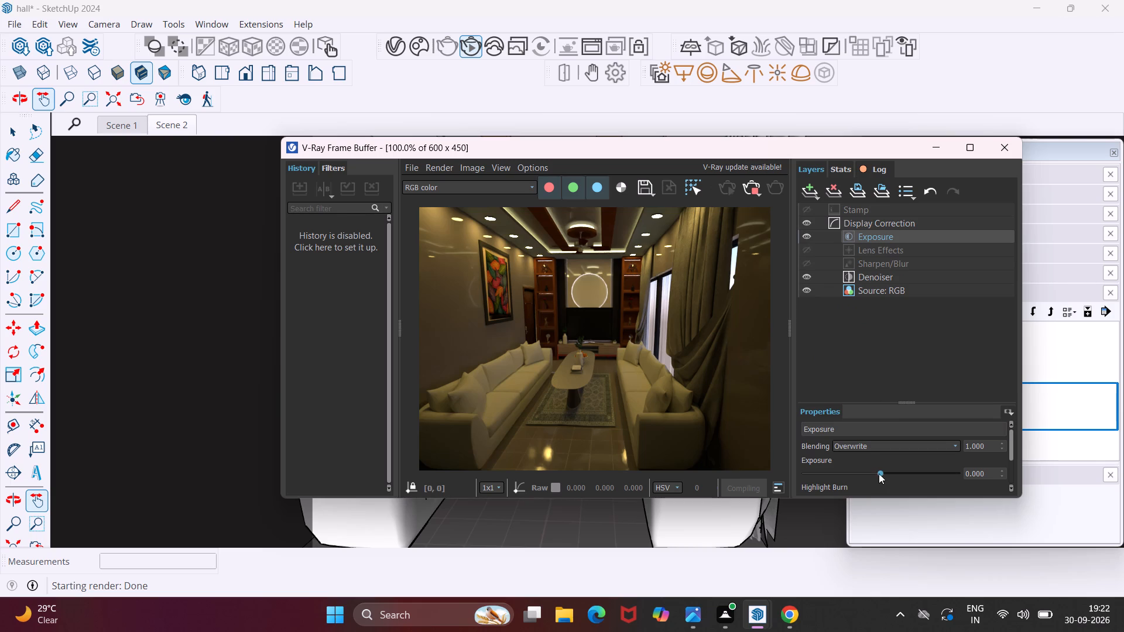
scroll(879, 467, down, 2)
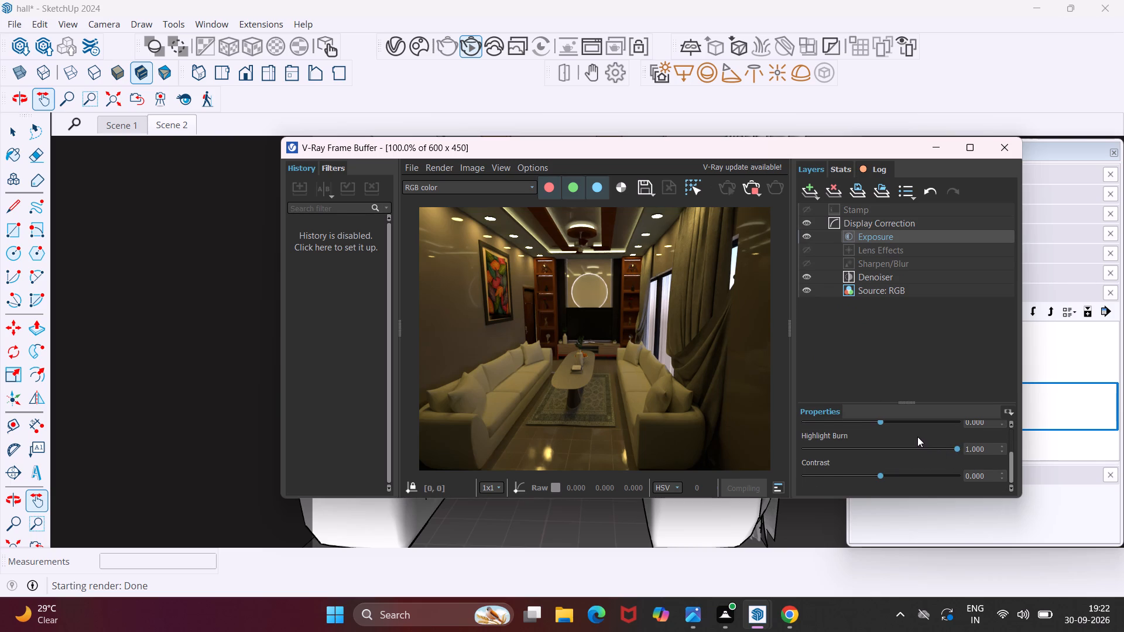
scroll(917, 437, up, 1)
drag(880, 457, 882, 457)
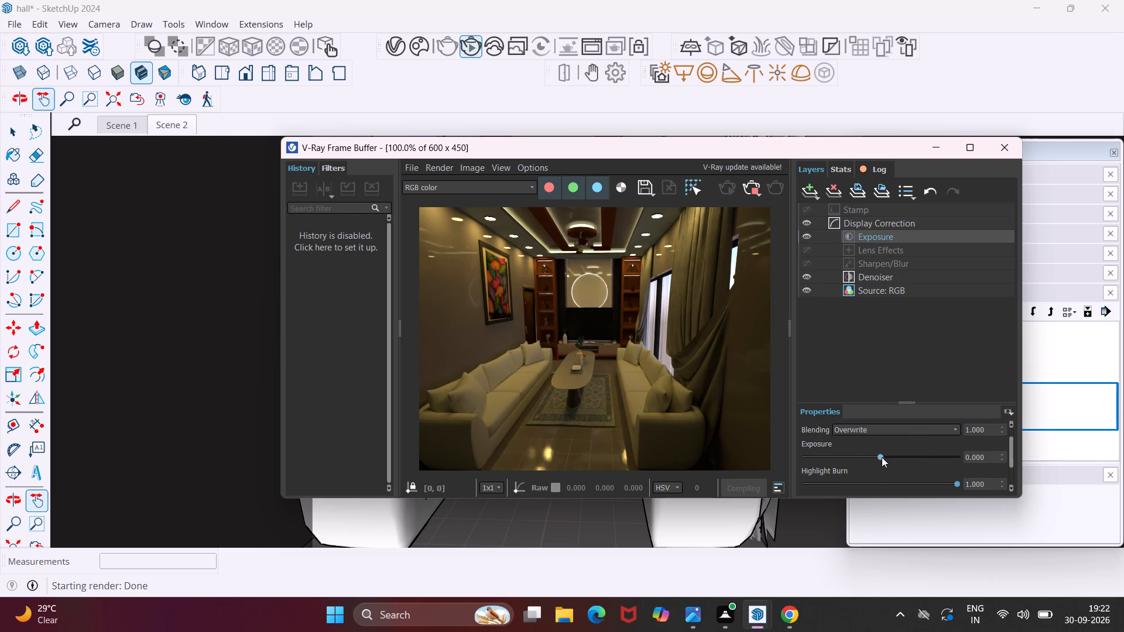
drag(882, 457, 897, 457)
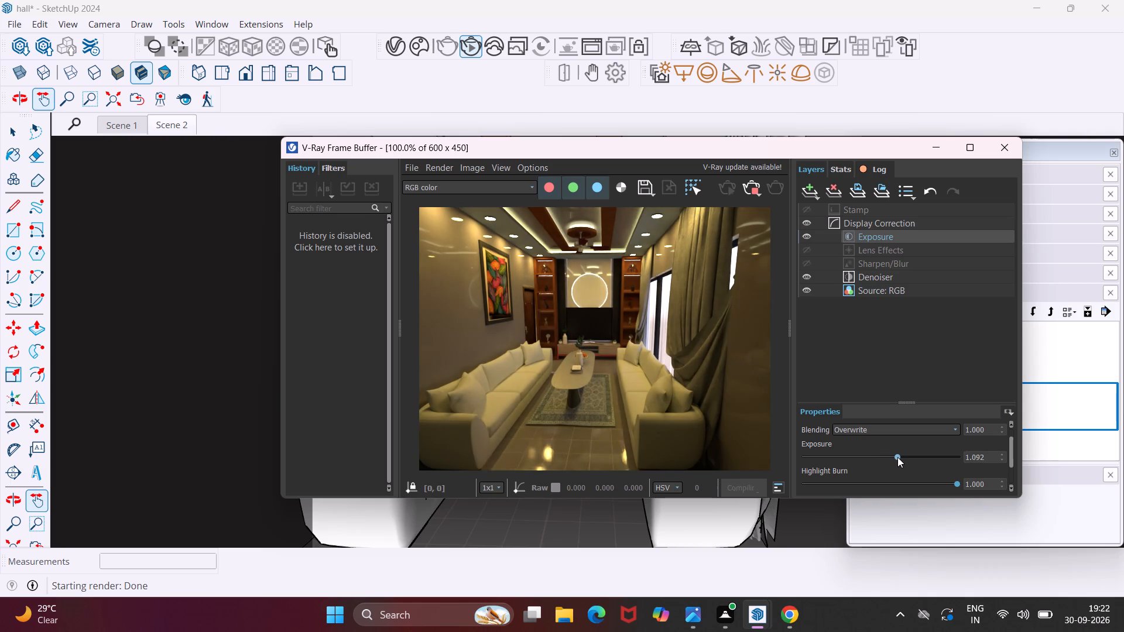
drag(897, 457, 915, 461)
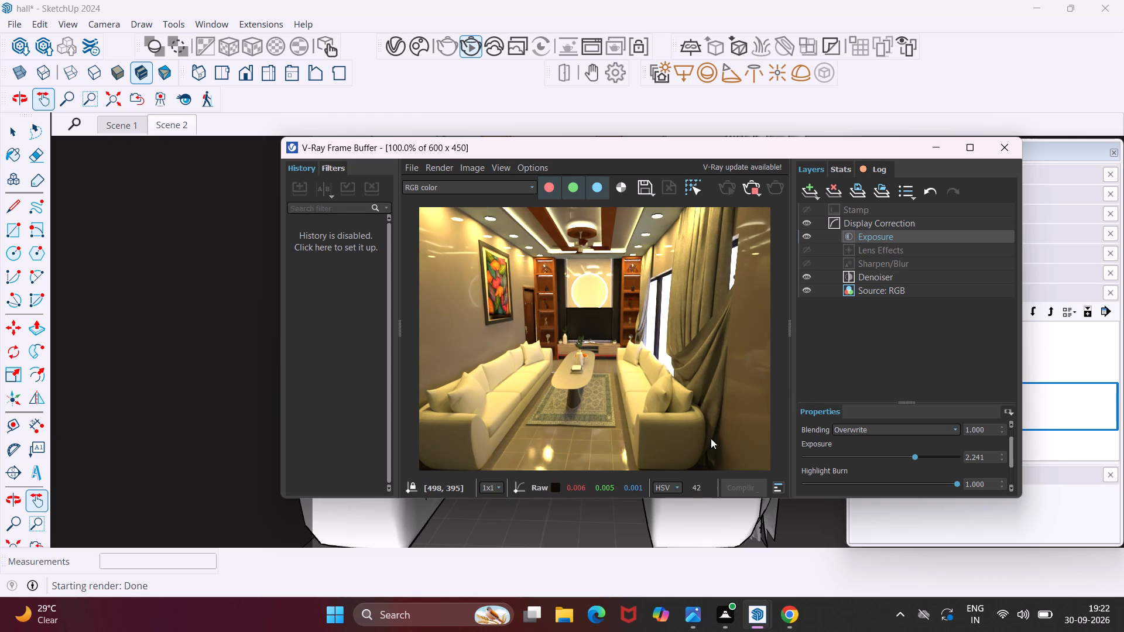
Examine the brightened Scene 2 render at different magnifications, including the round wall light and shelves, and close the frame buffer.
scroll(687, 415, down, 1)
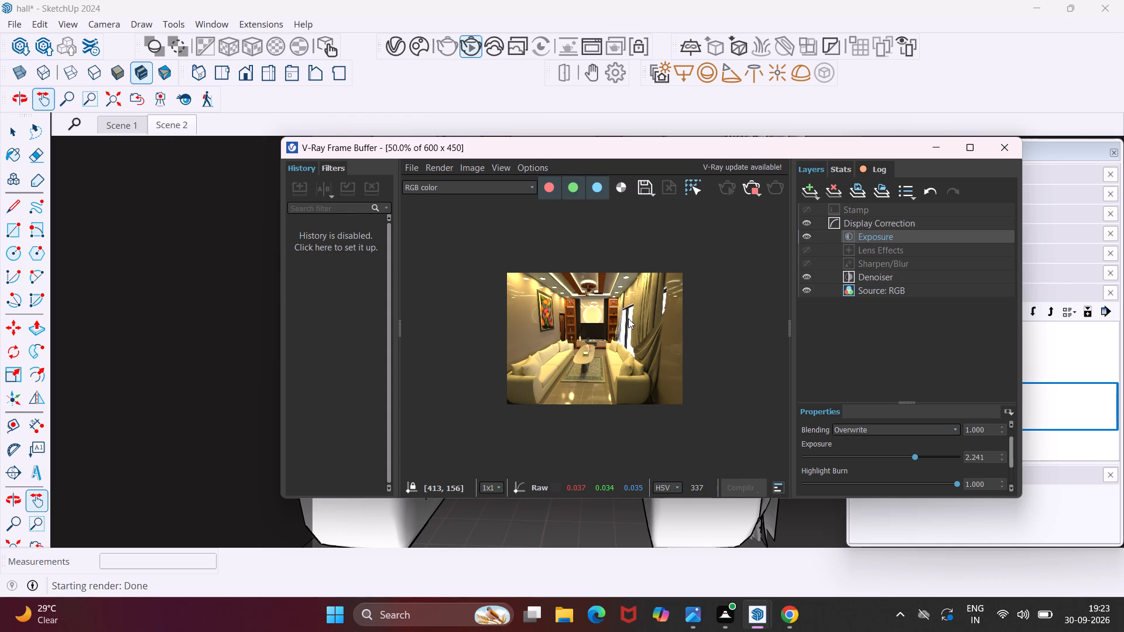
scroll(628, 318, down, 2)
scroll(628, 318, up, 3)
scroll(628, 318, down, 1)
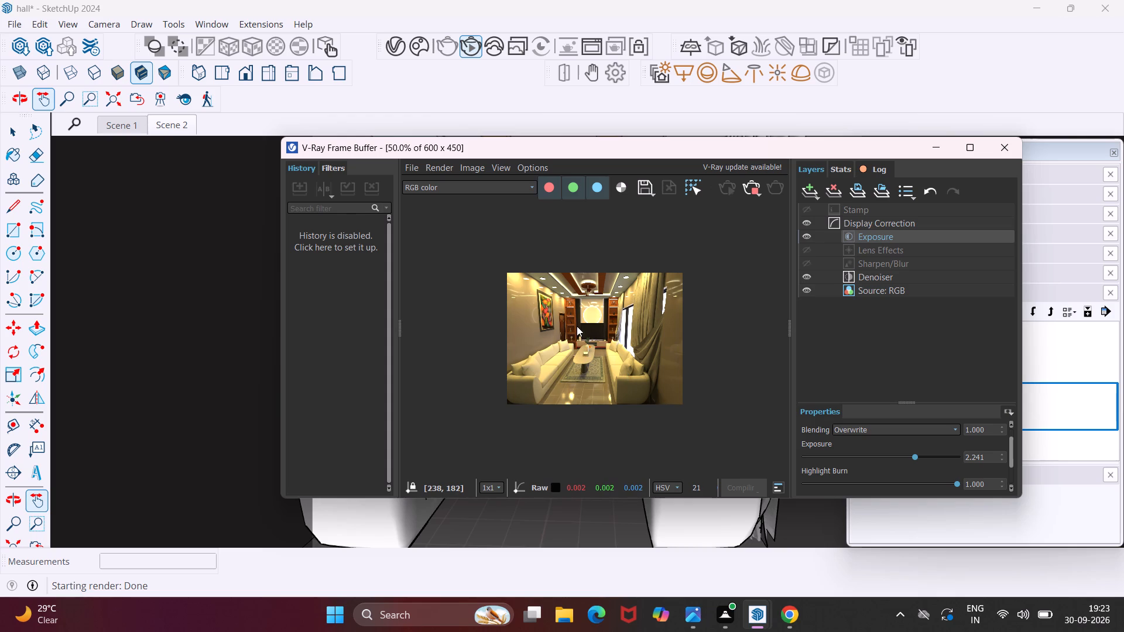
scroll(577, 326, up, 2)
scroll(577, 326, down, 1)
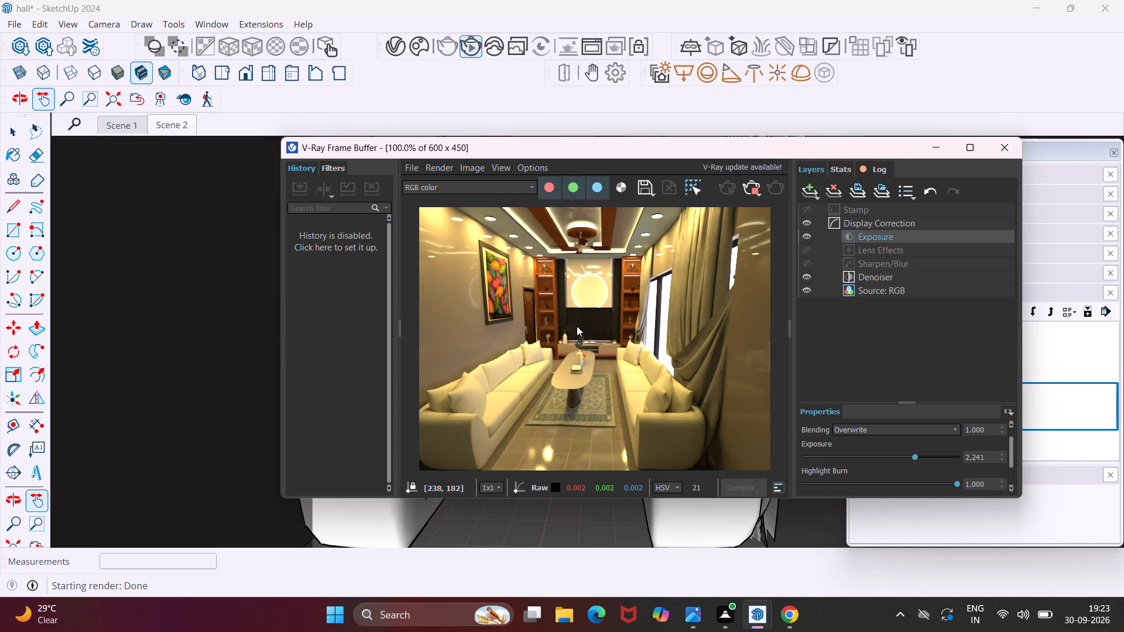
scroll(577, 326, down, 2)
scroll(577, 326, up, 2)
scroll(577, 326, down, 1)
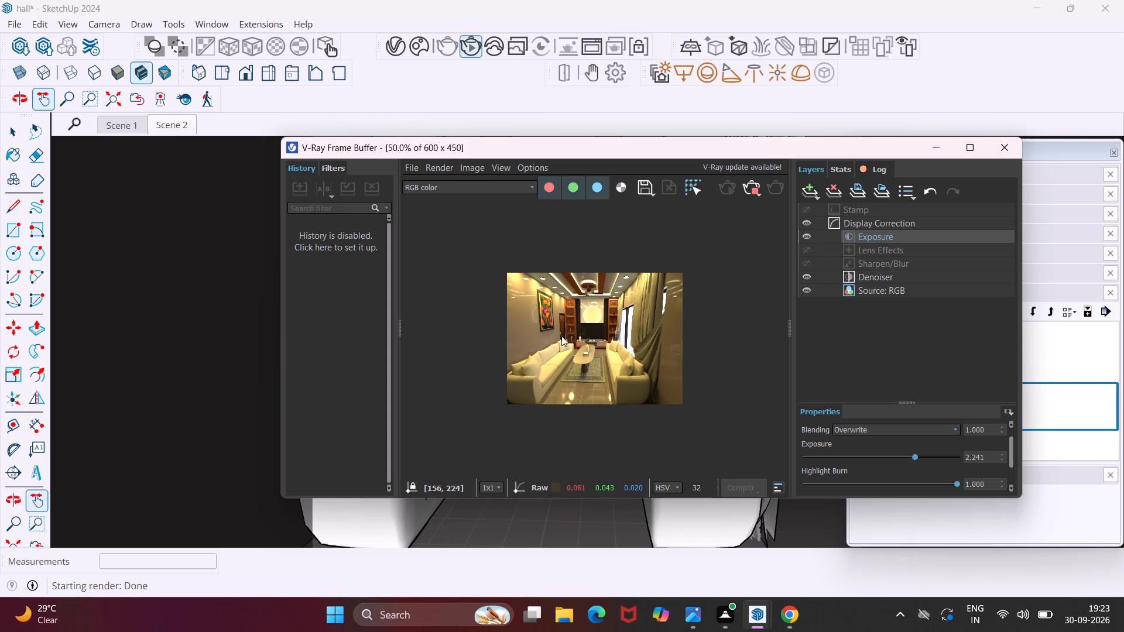
scroll(573, 332, up, 2)
scroll(573, 332, down, 1)
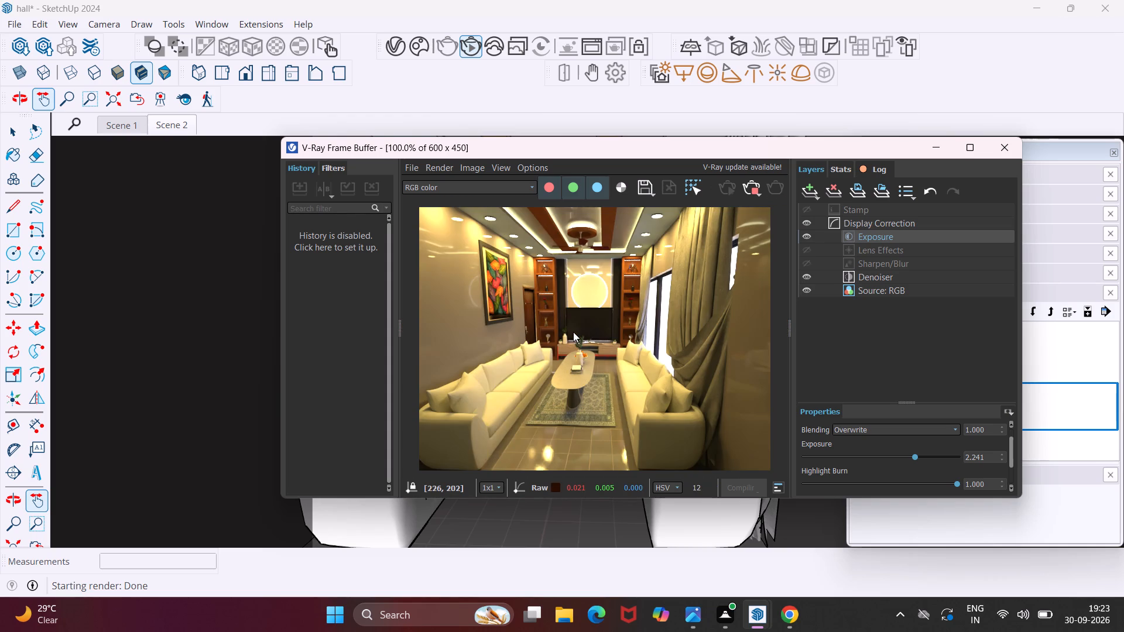
scroll(589, 291, up, 2)
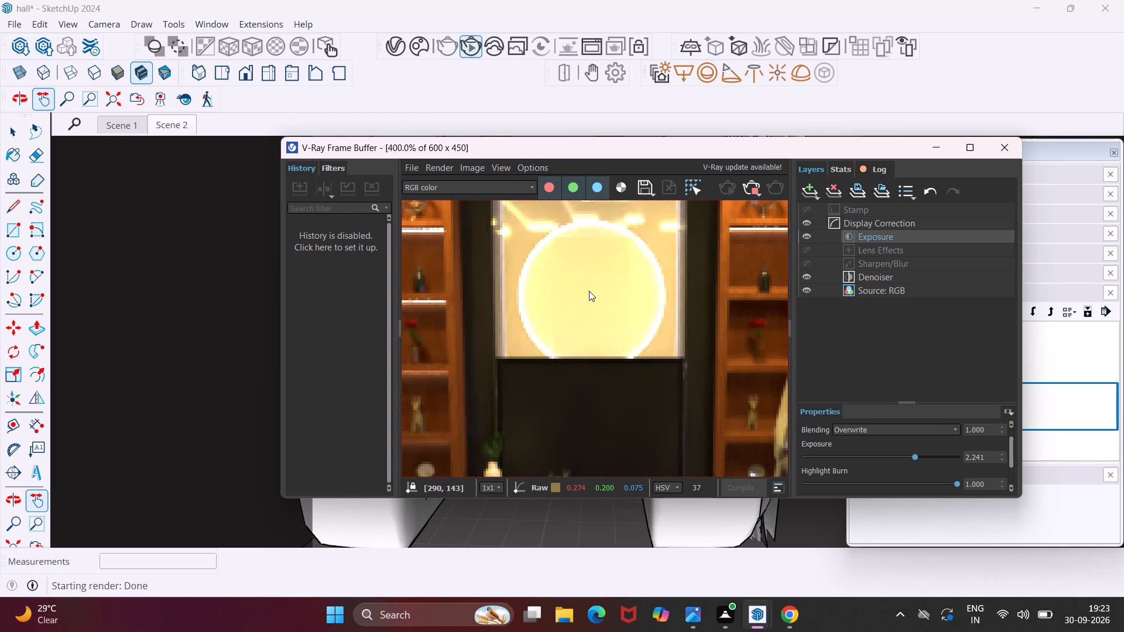
scroll(589, 291, up, 1)
scroll(589, 291, down, 2)
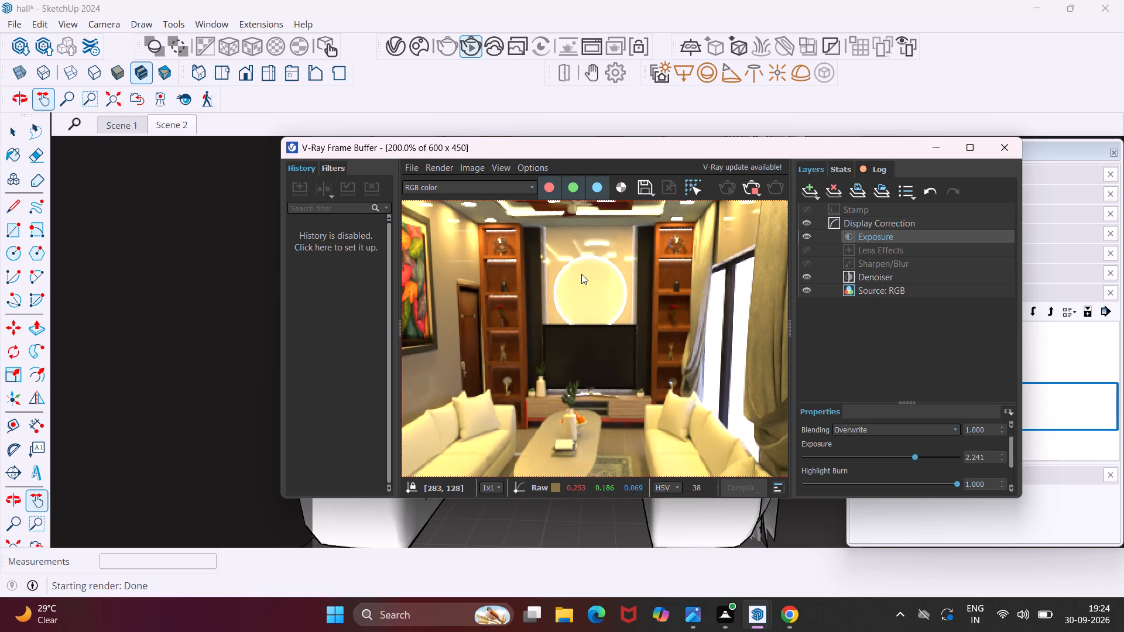
scroll(598, 304, down, 1)
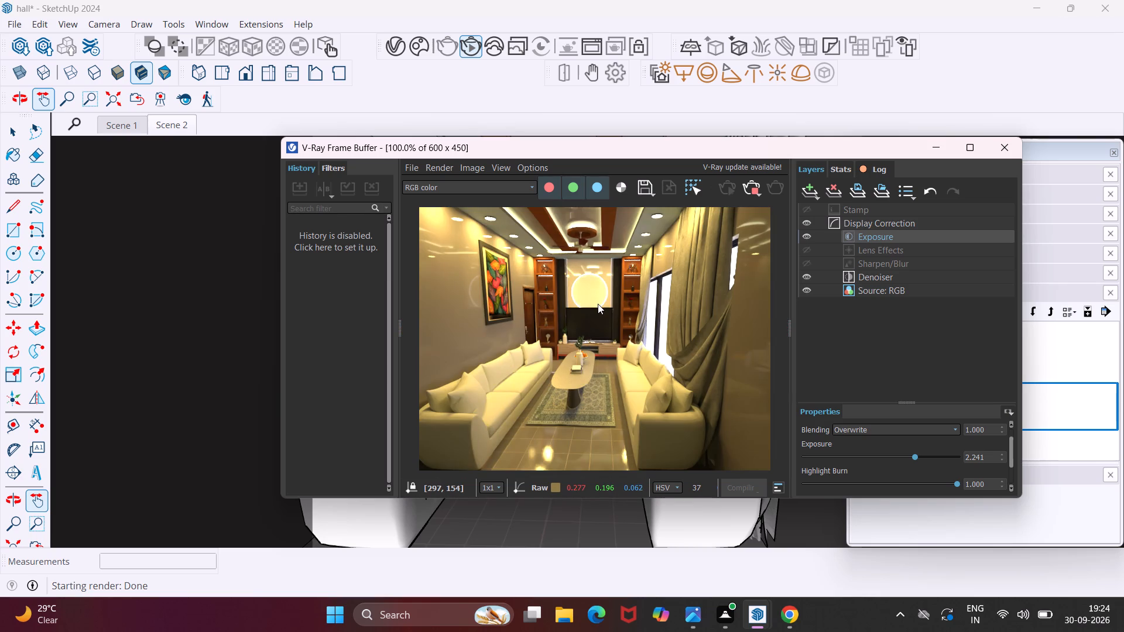
scroll(591, 296, up, 2)
scroll(591, 296, down, 1)
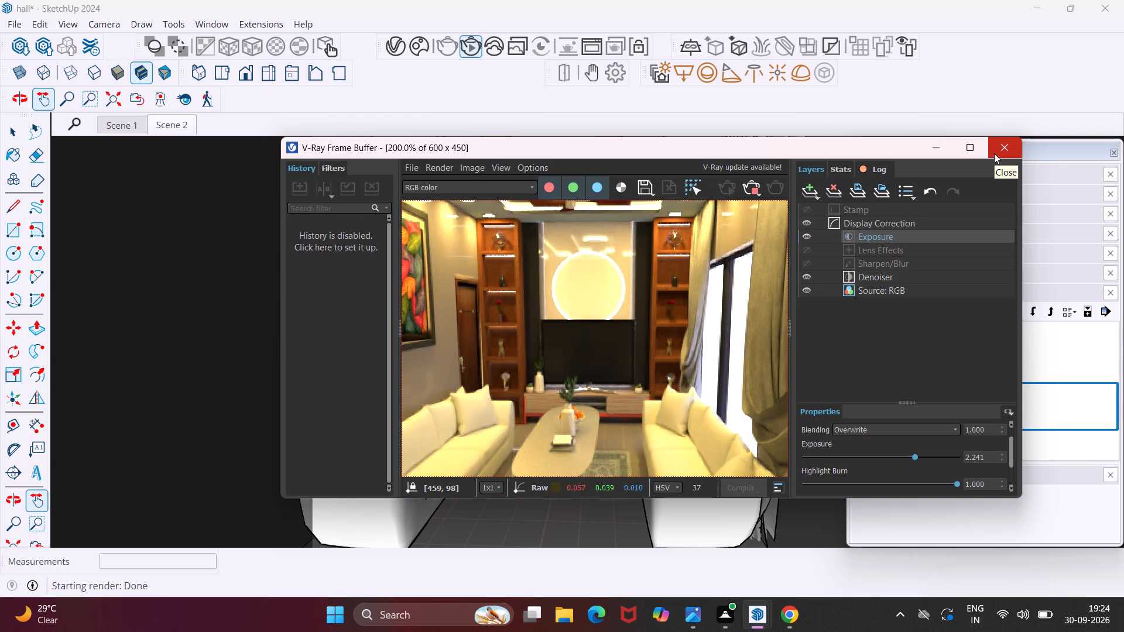
scroll(691, 241, down, 1)
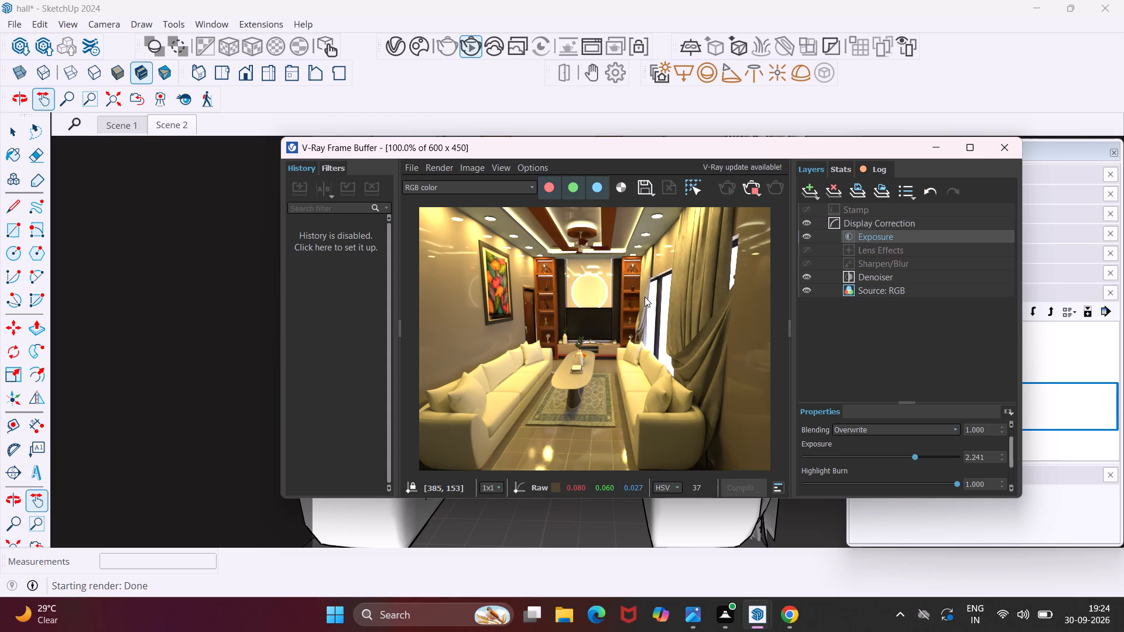
scroll(615, 312, down, 1)
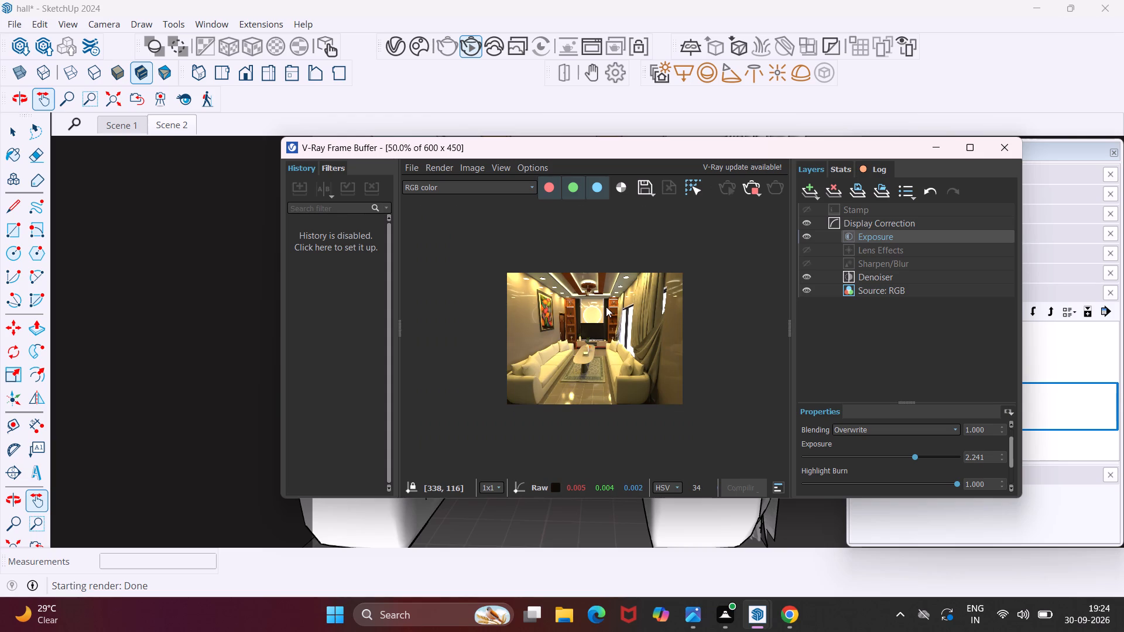
click(1000, 150)
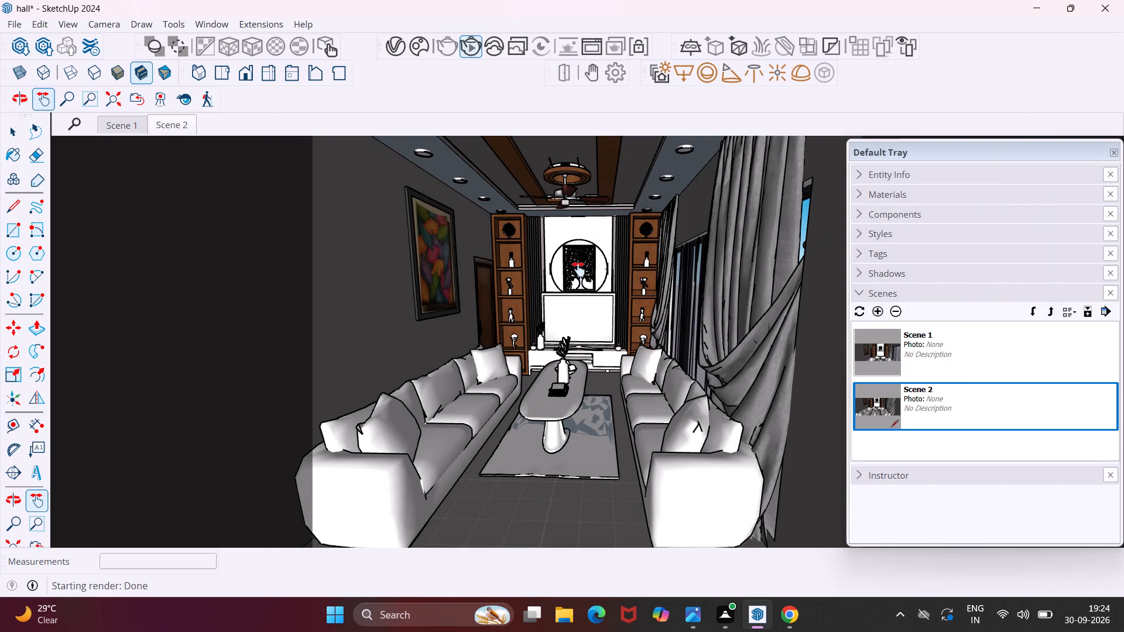
Review the parameters of Mesh Light through Mesh Light#3 in the V-Ray Asset Editor and close the editor.
click(423, 42)
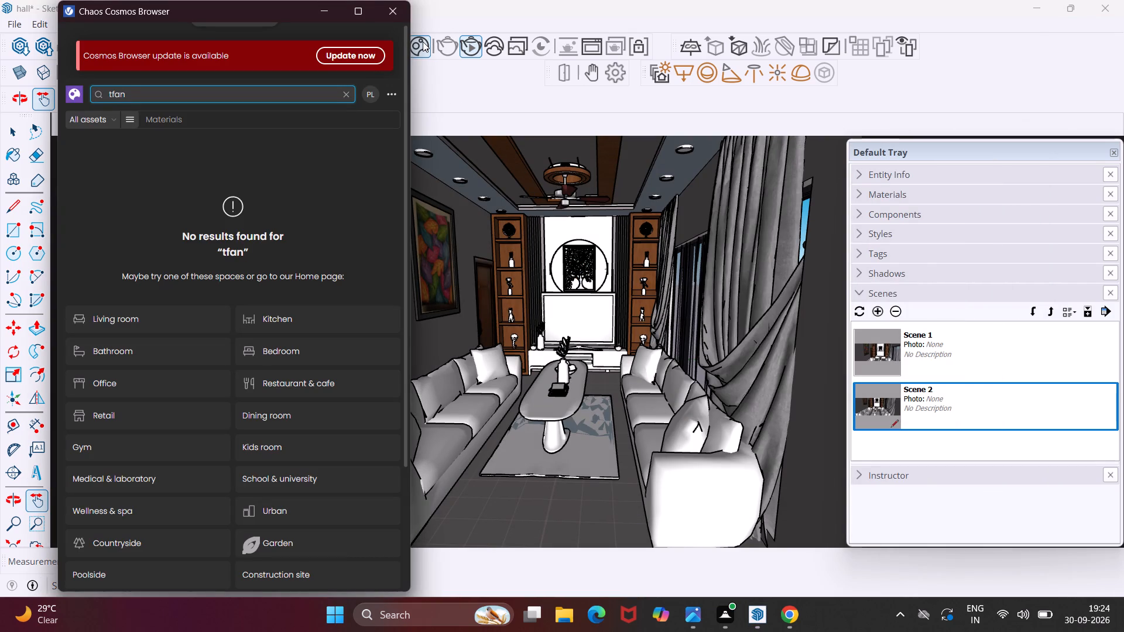
click(397, 5)
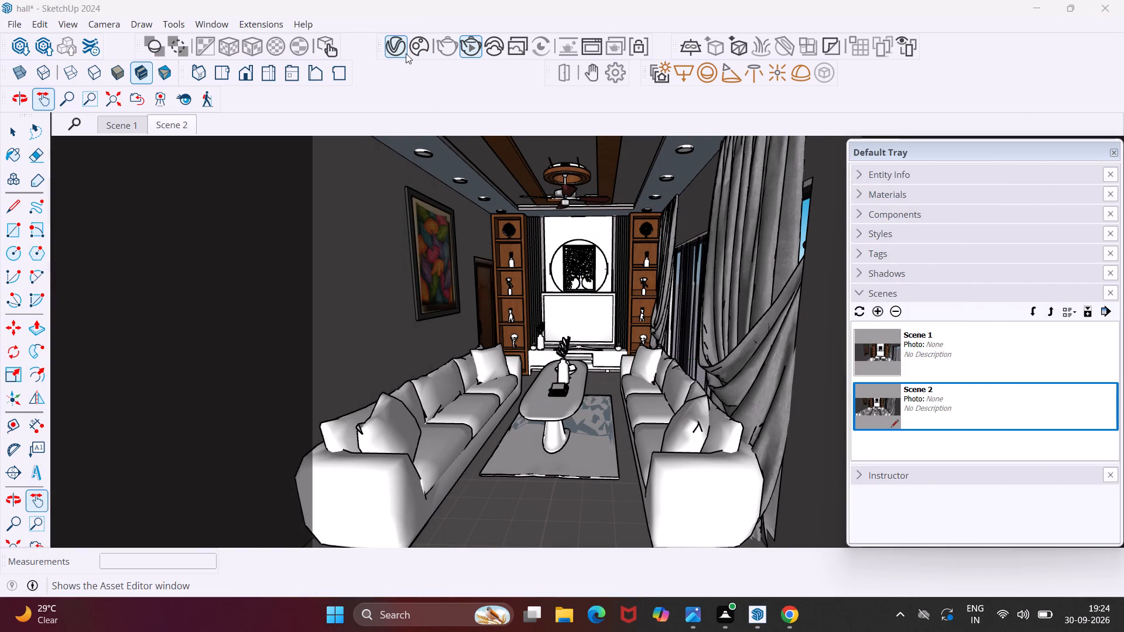
click(402, 51)
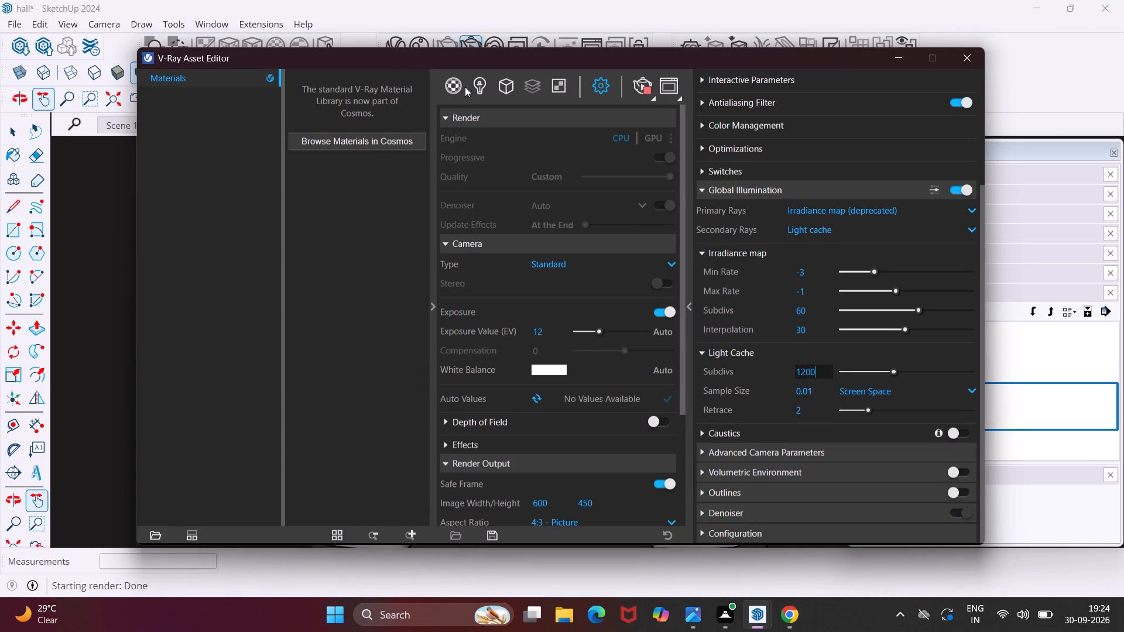
click(472, 87)
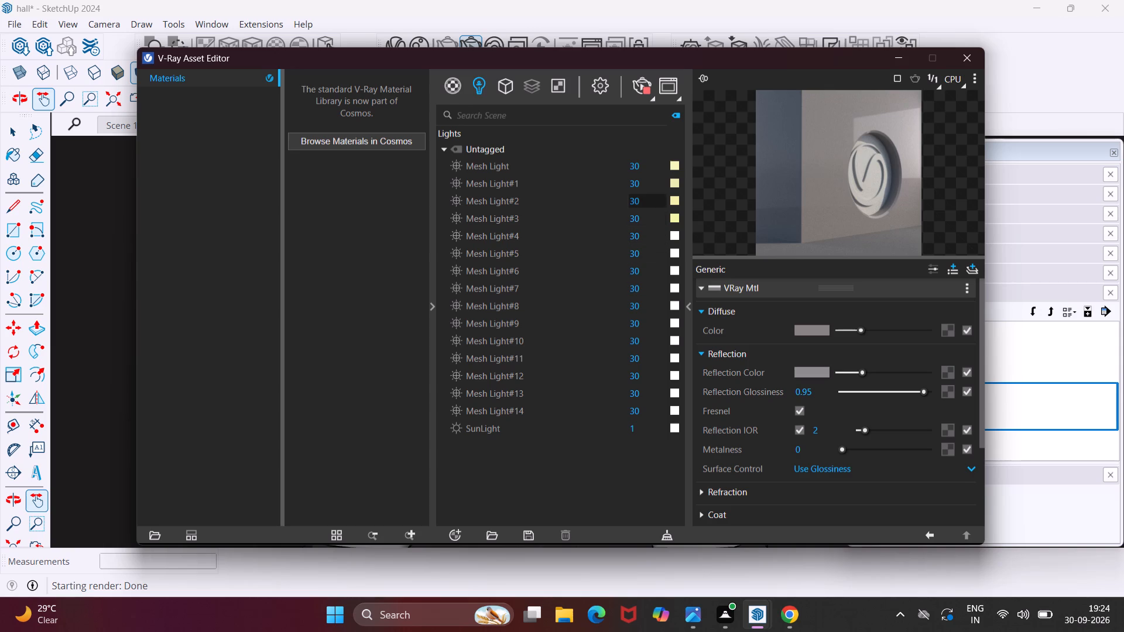
click(564, 165)
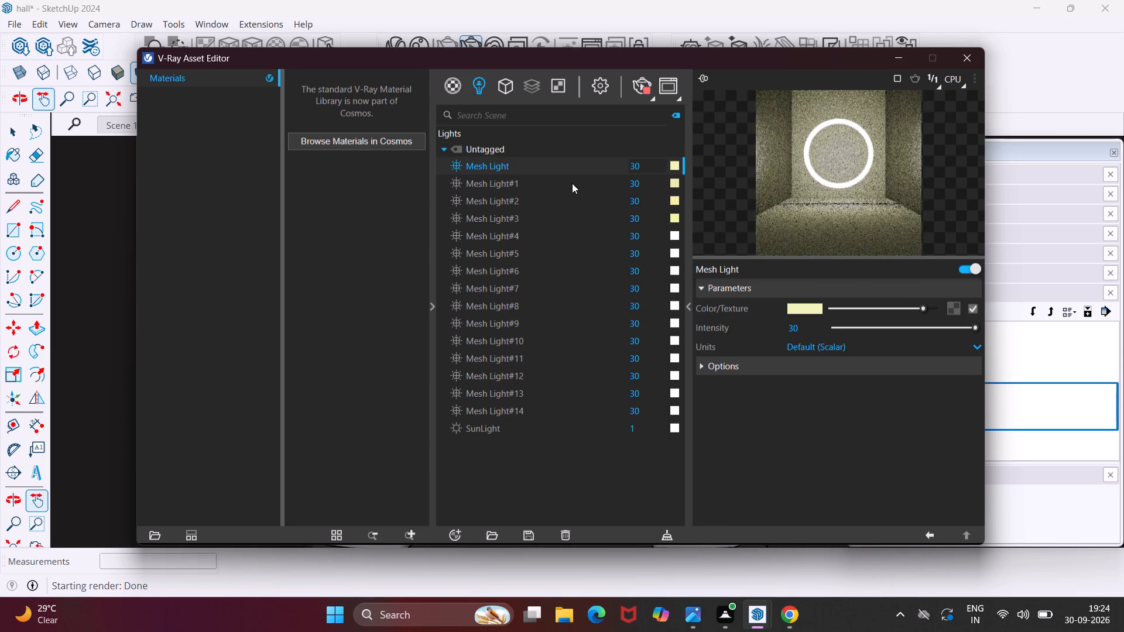
click(572, 183)
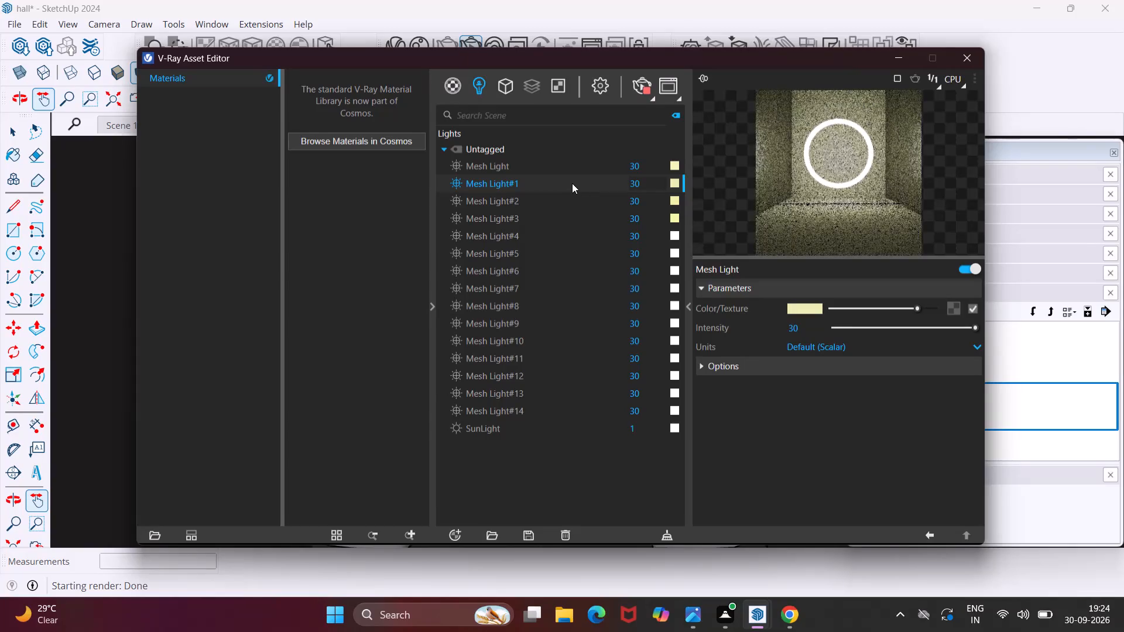
click(583, 200)
click(591, 217)
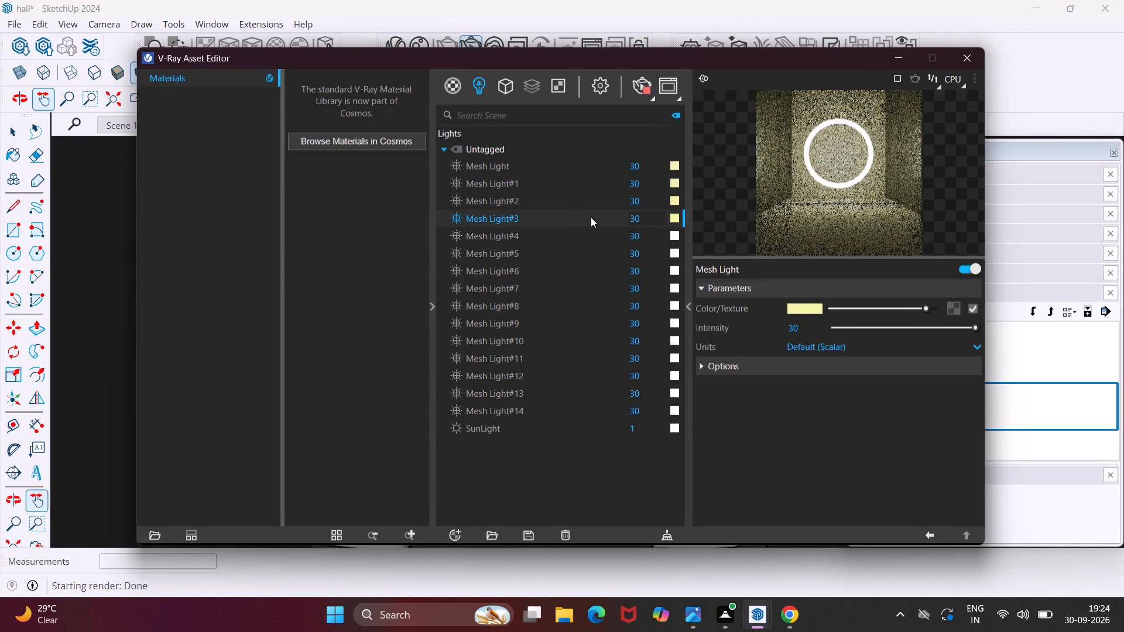
click(959, 58)
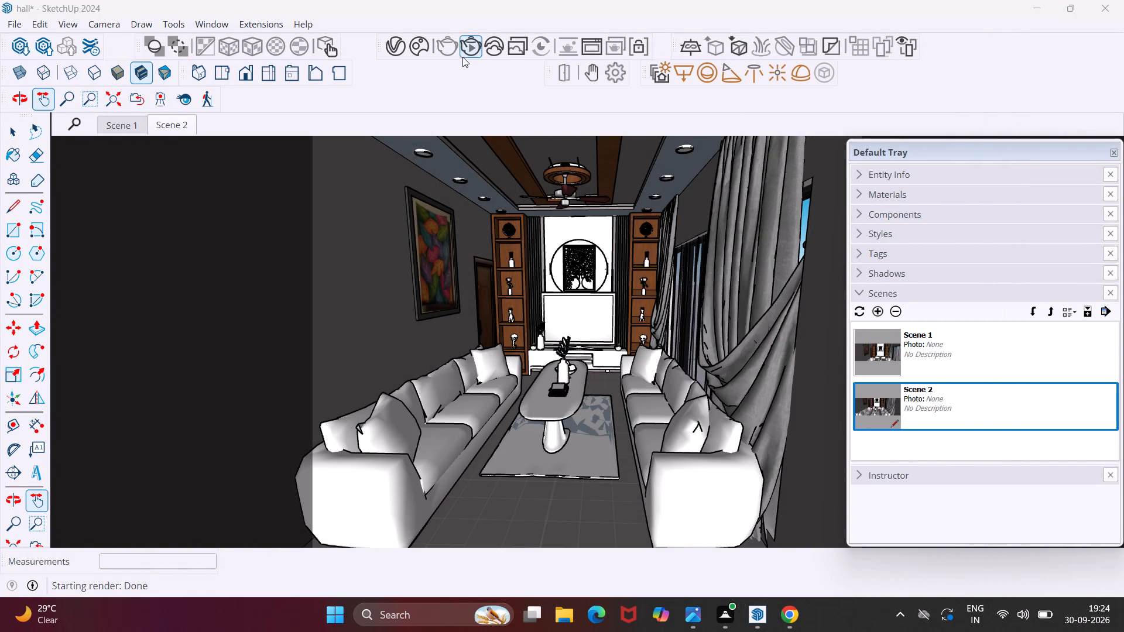
Stop the interactive render, start a non-interactive render of the Scene 2 view, check its progress and close the frame buffer.
click(470, 51)
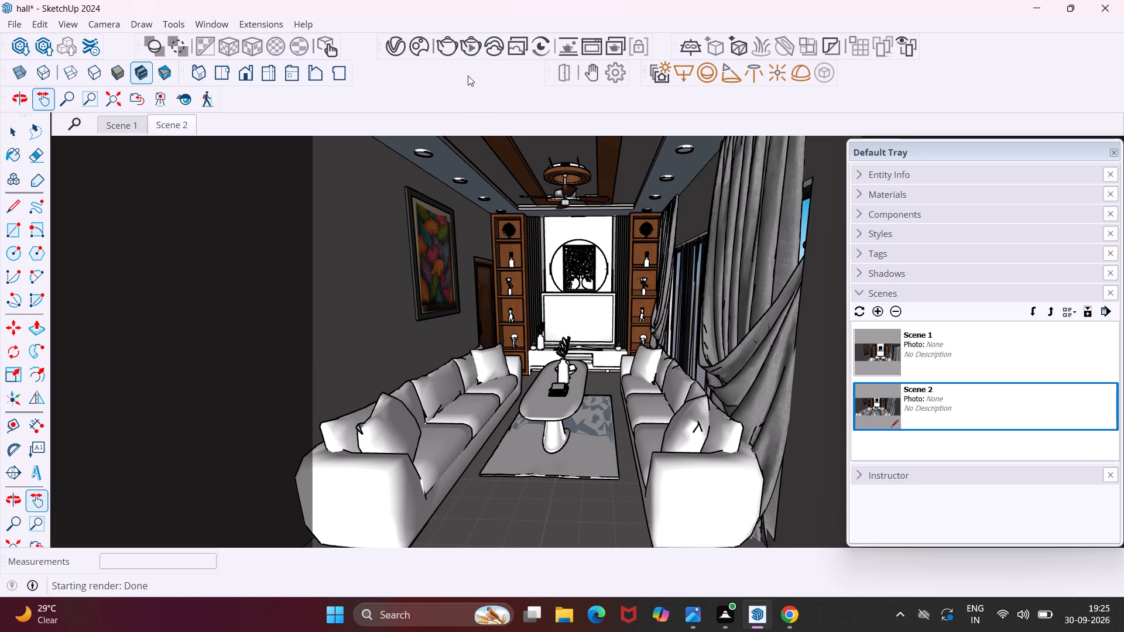
click(444, 53)
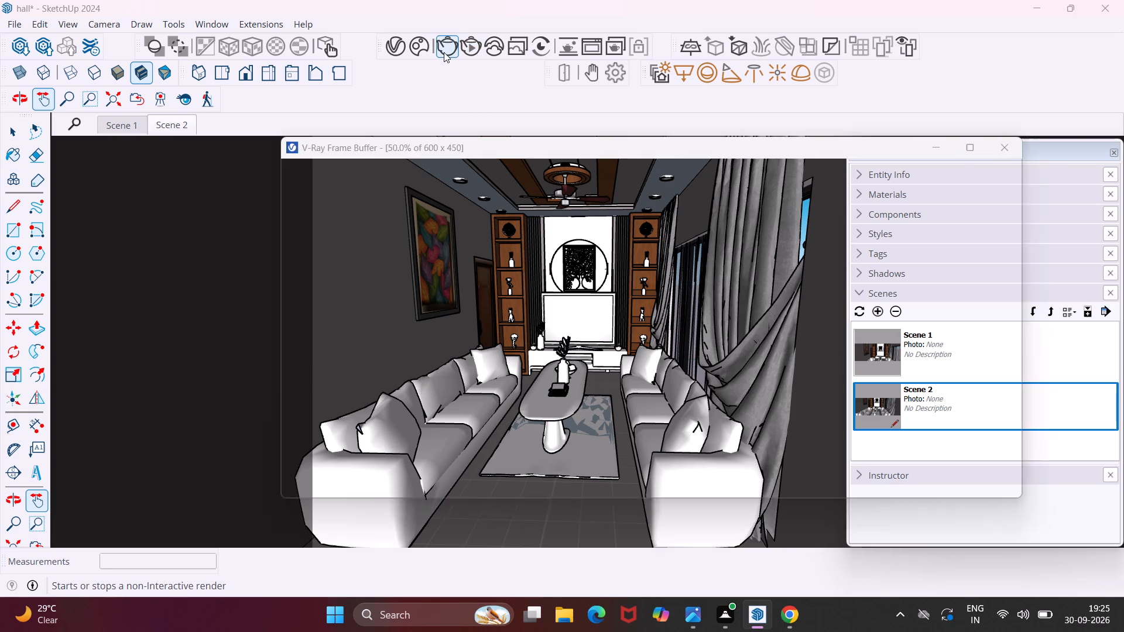
click(444, 52)
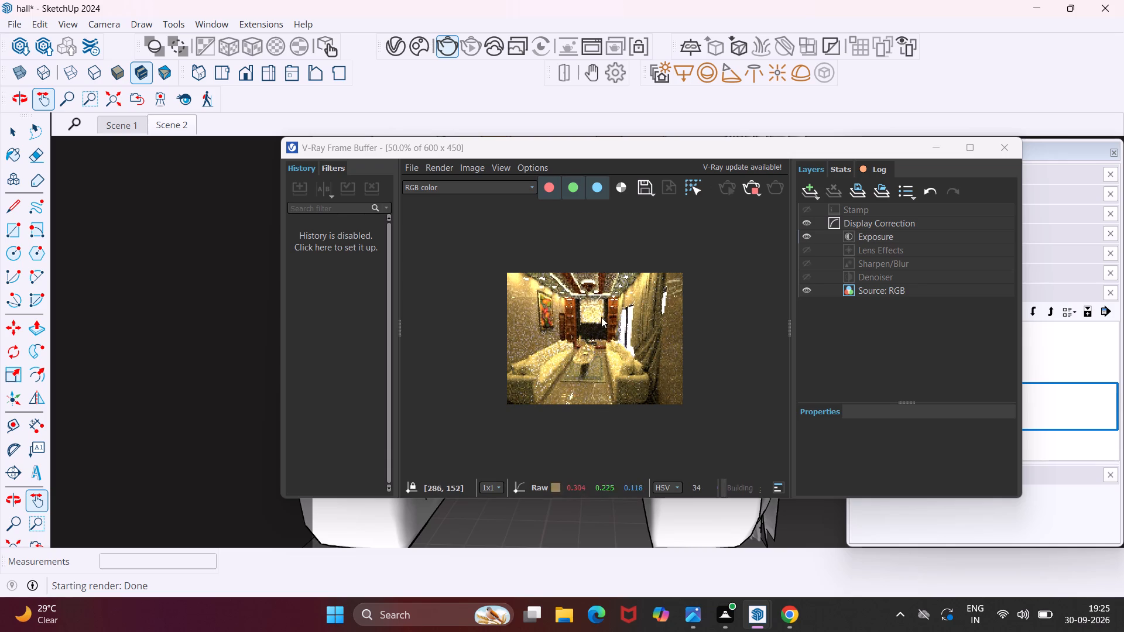
scroll(594, 314, up, 1)
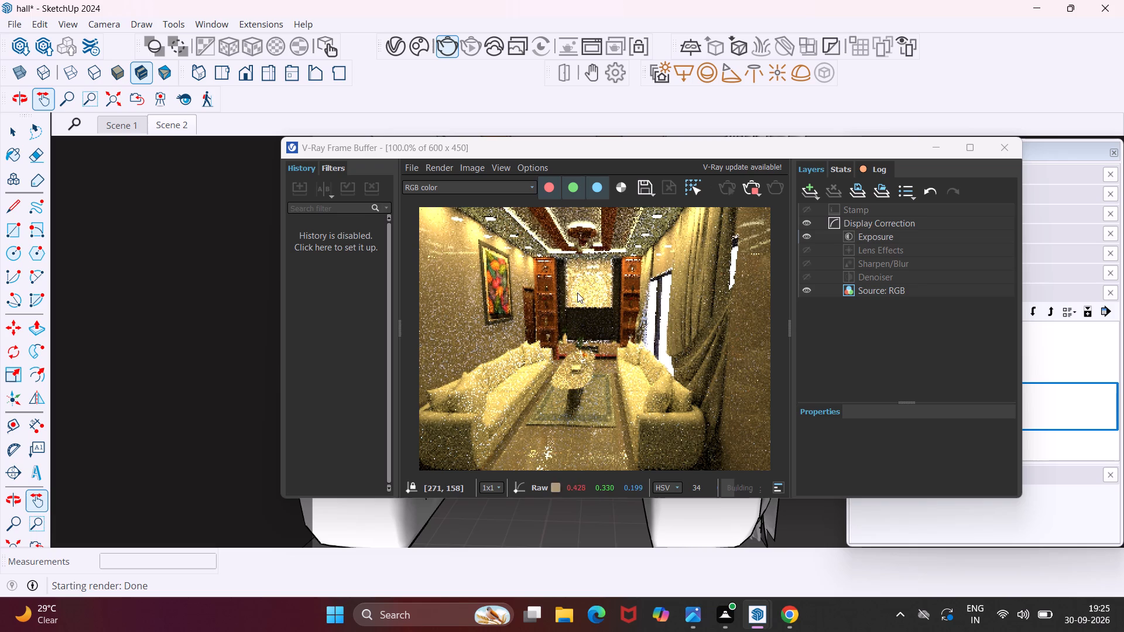
scroll(576, 289, up, 1)
scroll(576, 289, down, 1)
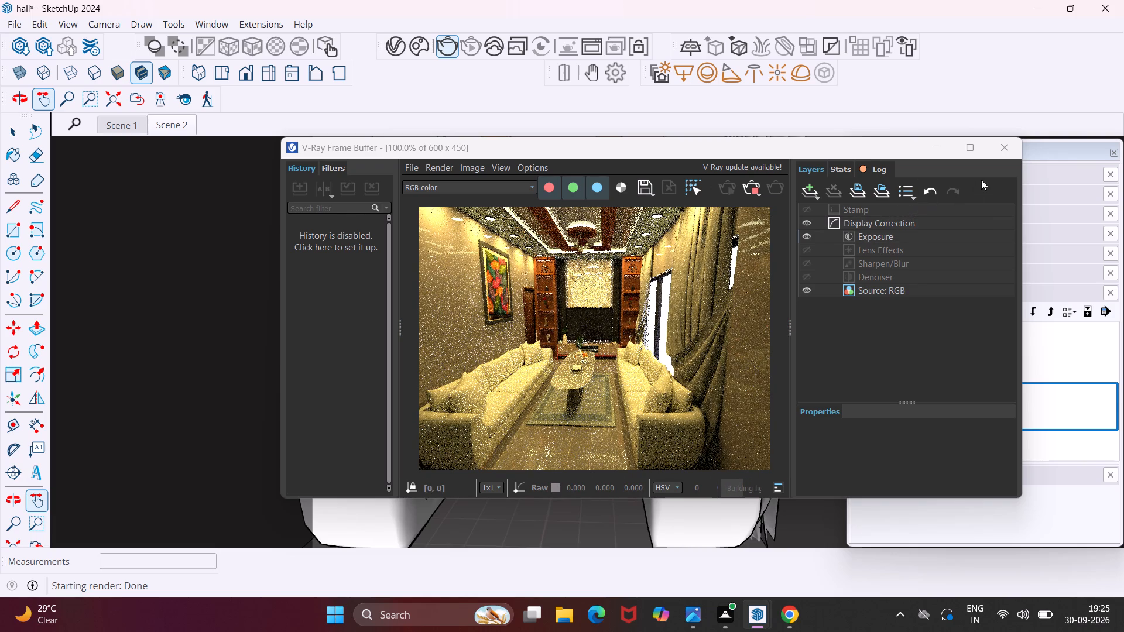
click(1001, 153)
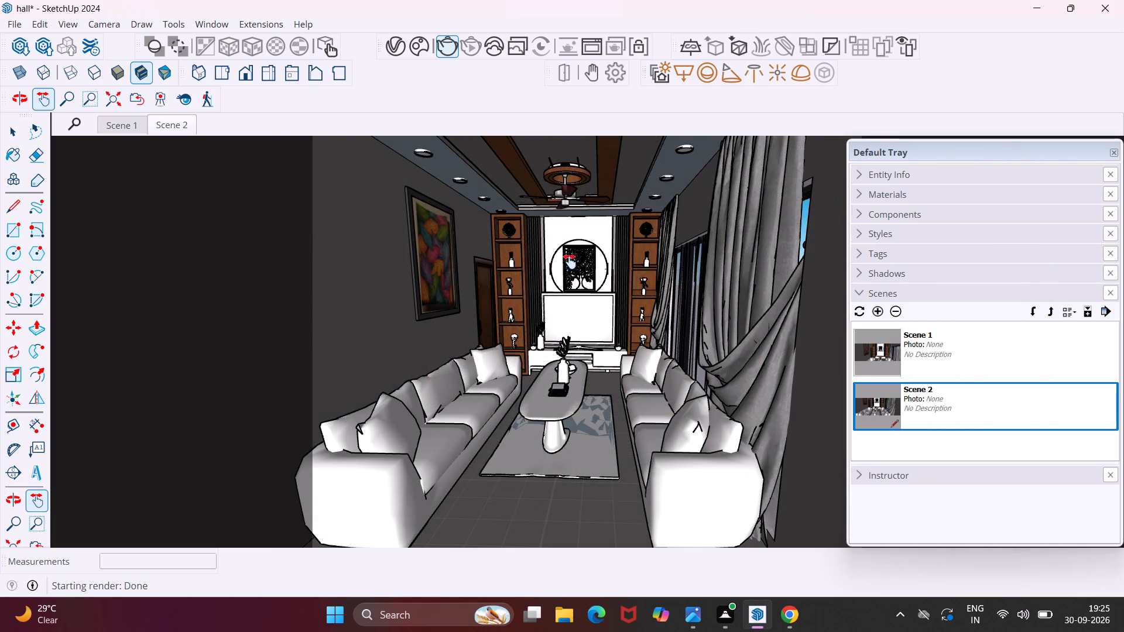
Darken the light colour of Mesh Light#14 from white to a medium grey in the V-Ray Asset Editor.
click(396, 45)
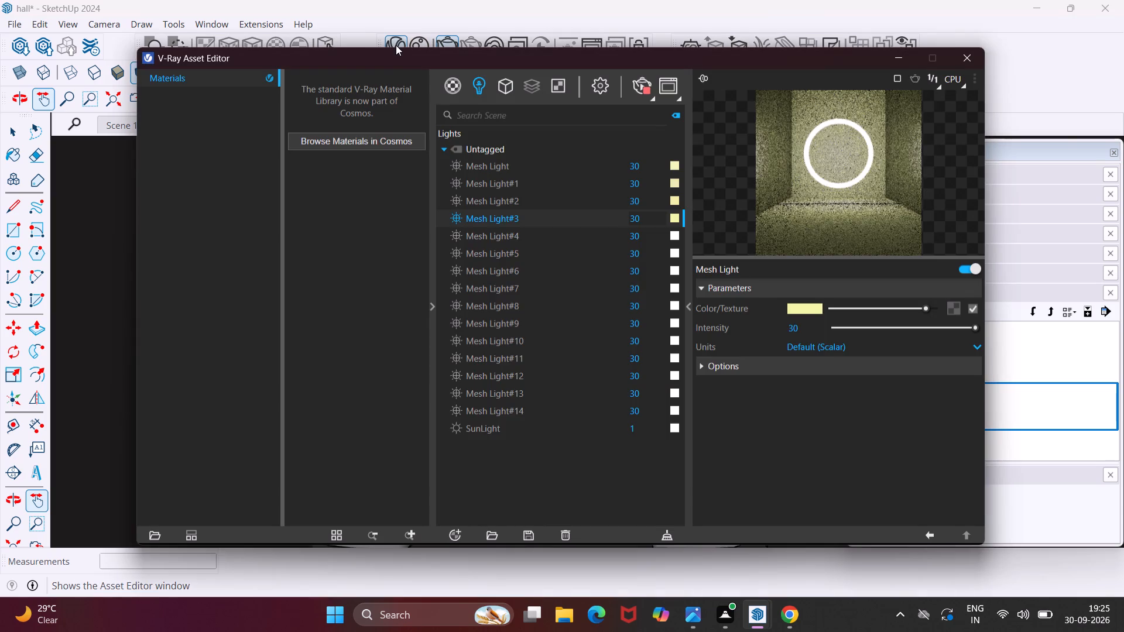
click(453, 98)
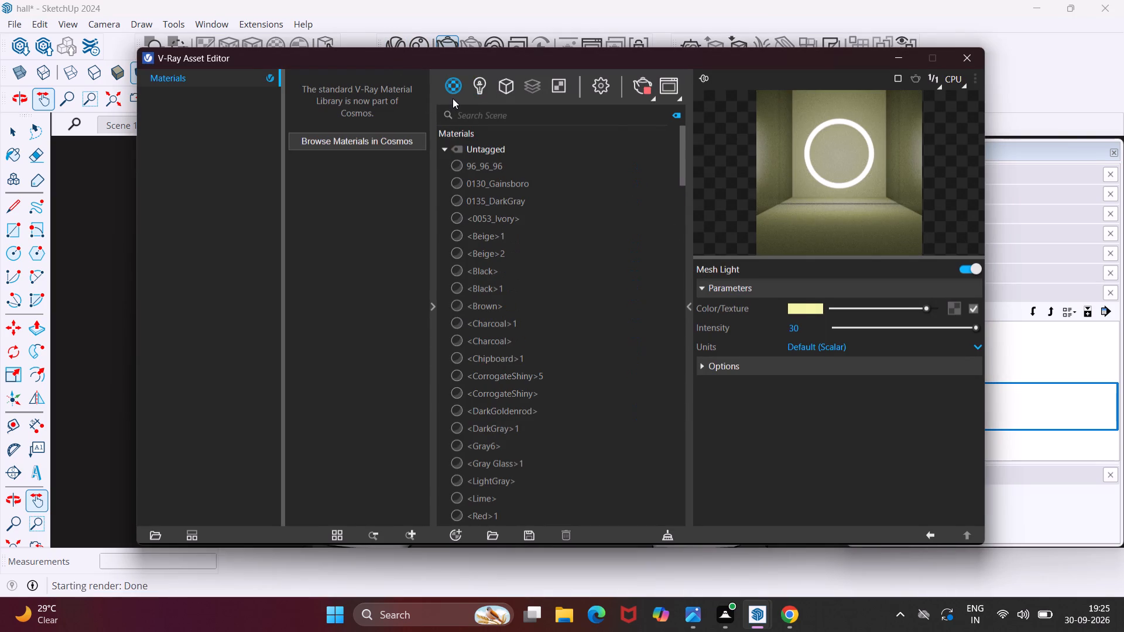
click(472, 103)
click(478, 94)
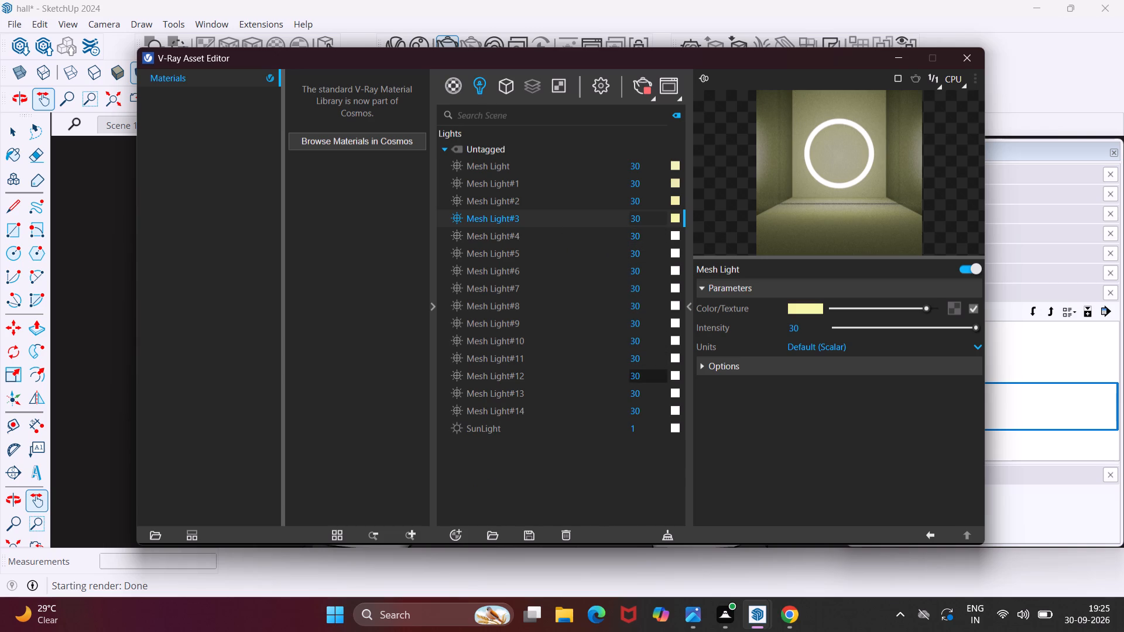
click(645, 411)
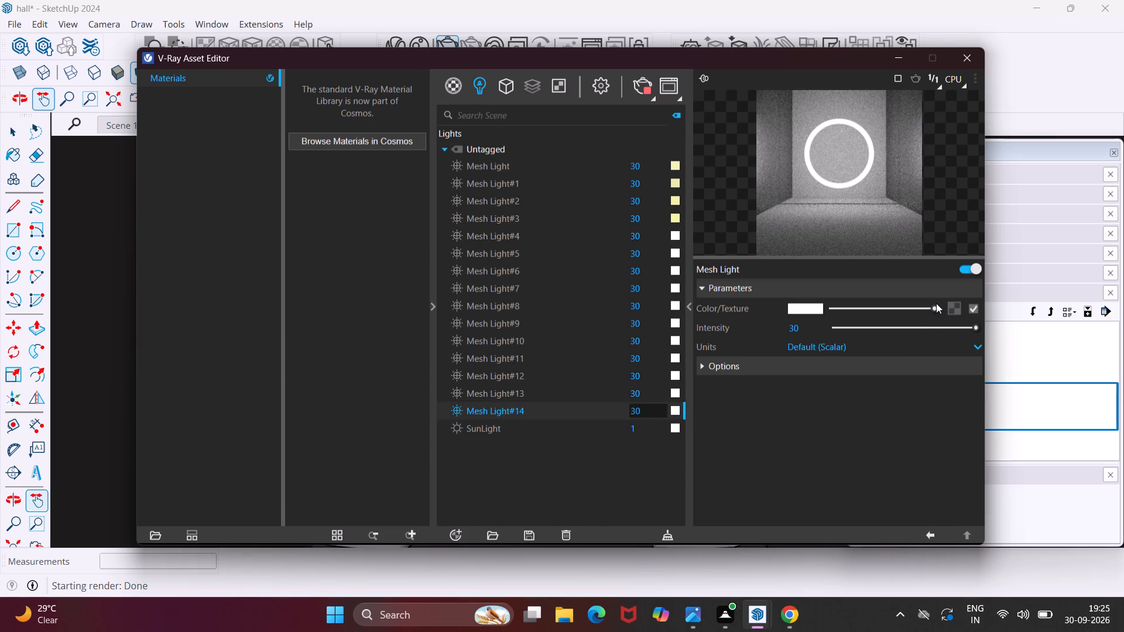
drag(935, 312, 873, 315)
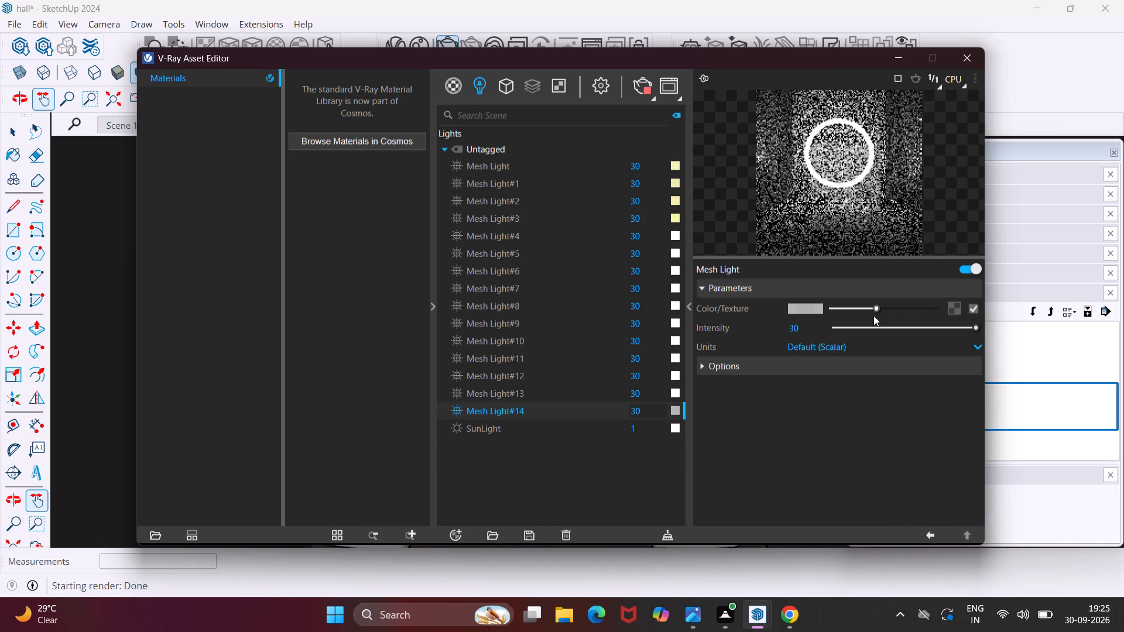
drag(873, 315, 869, 315)
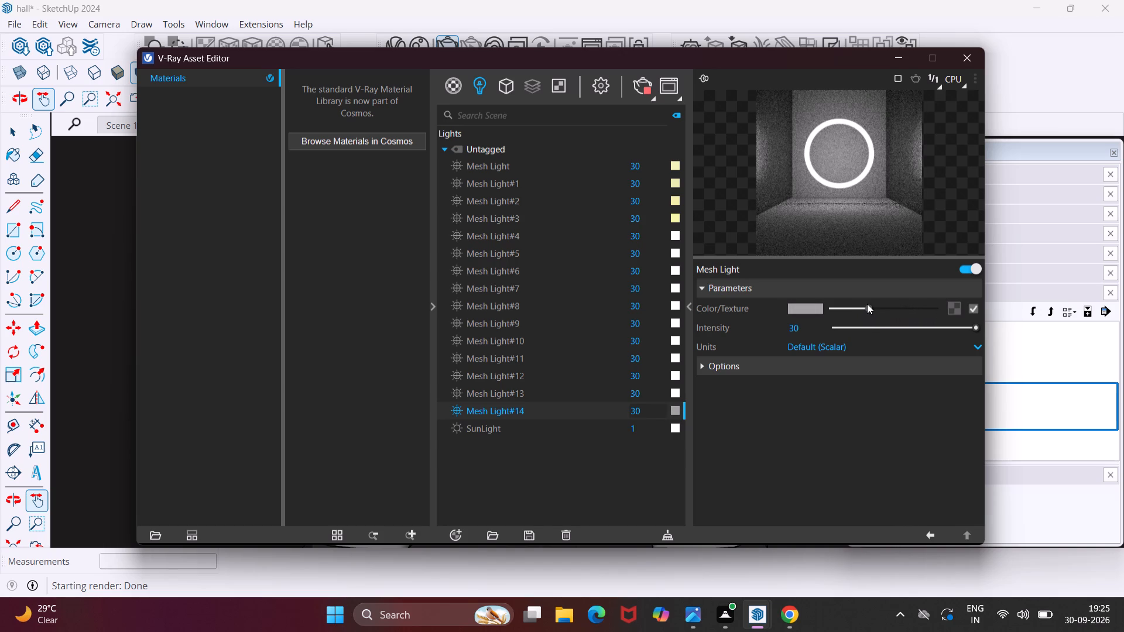
Darken the light colour of Mesh Light#13 from white to a light grey.
click(594, 395)
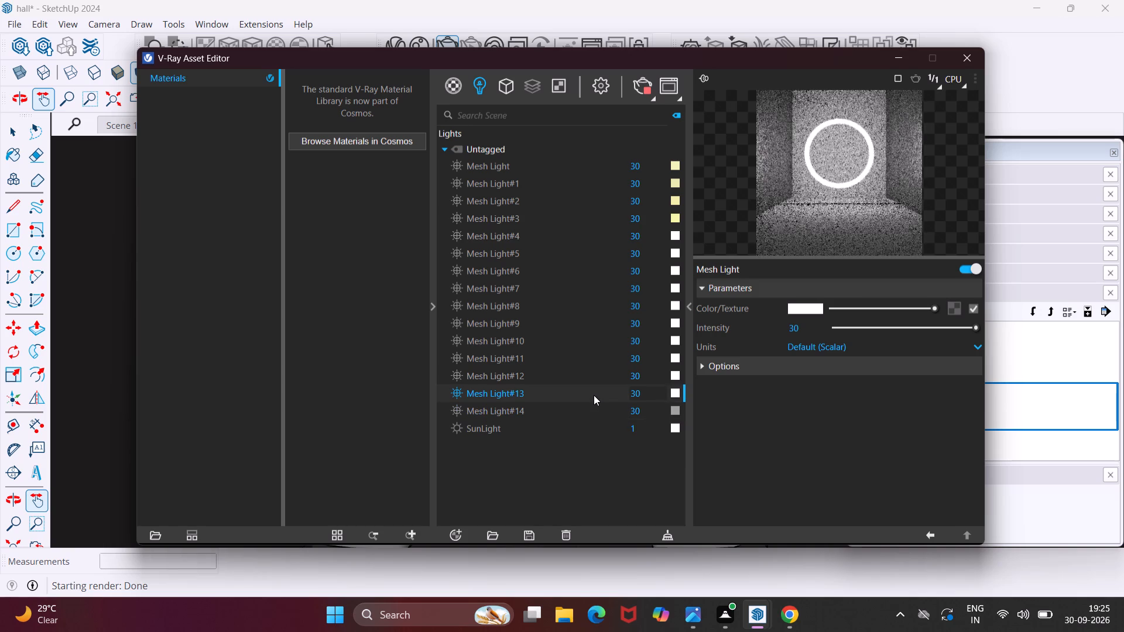
drag(937, 305, 907, 312)
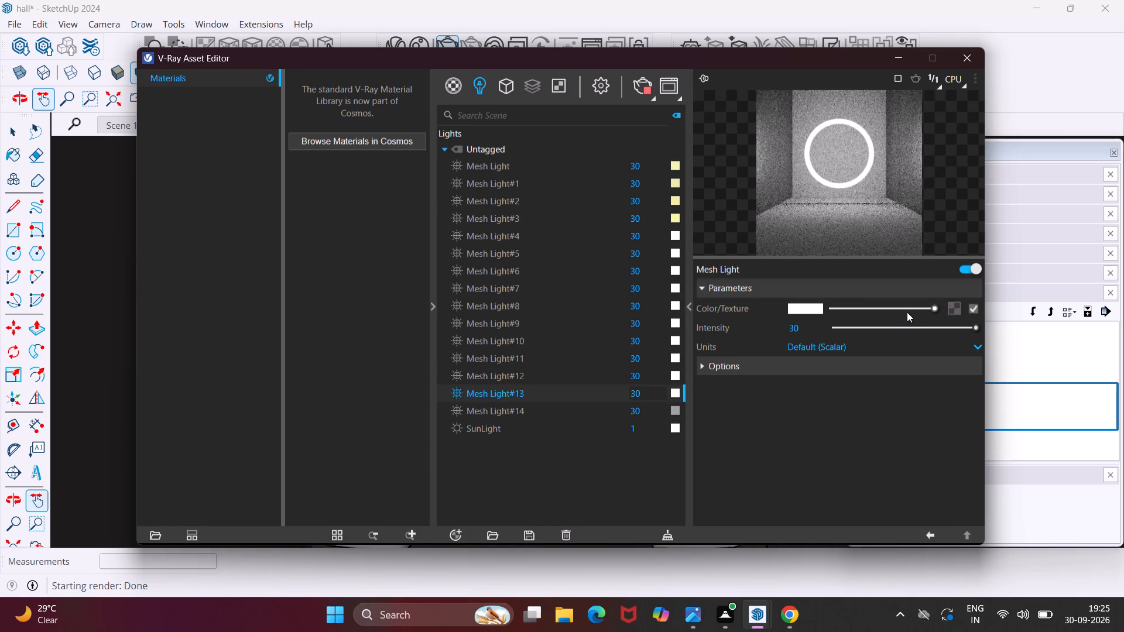
drag(907, 312, 893, 312)
drag(931, 307, 887, 310)
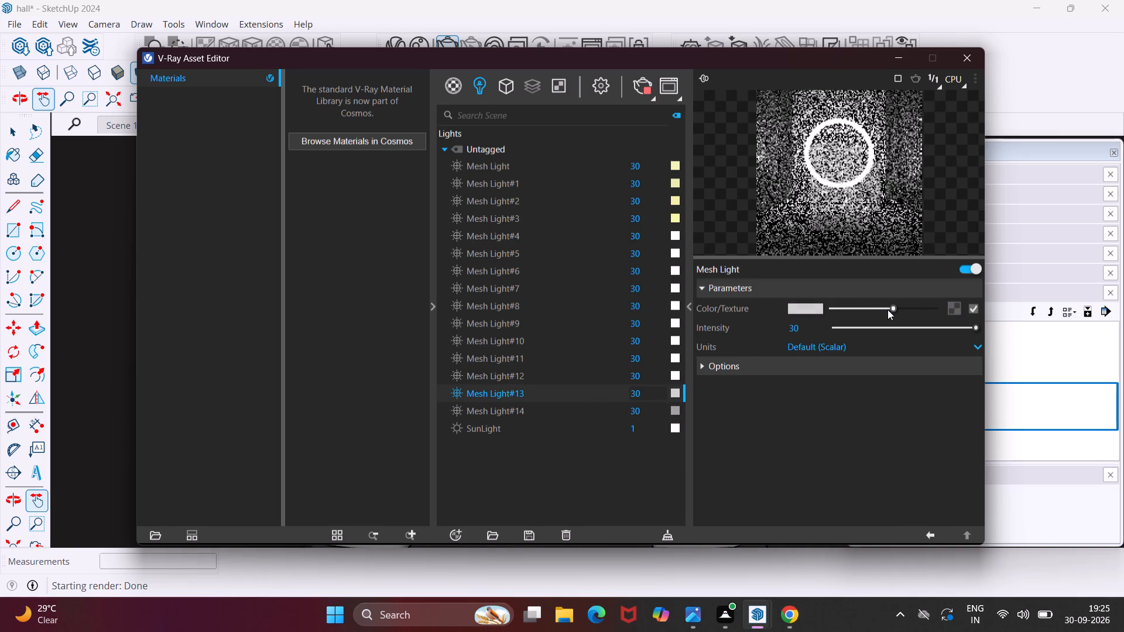
drag(887, 310, 886, 310)
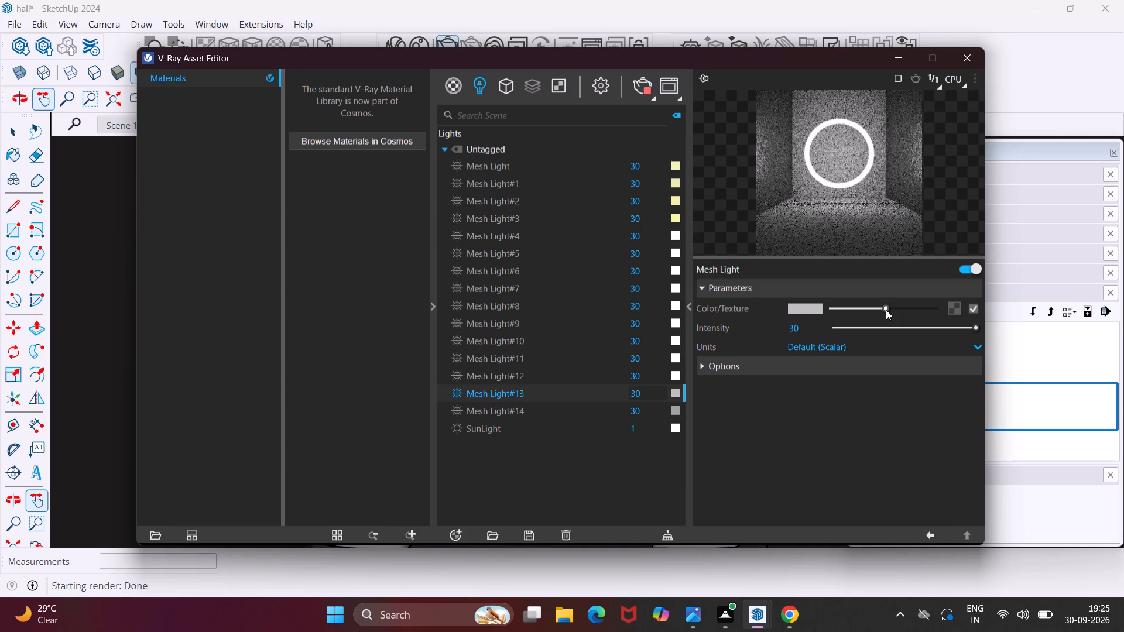
Set Mesh Light#12's colour to a pale yellow of about R 0.855, G 0.894, B 0.593.
click(597, 373)
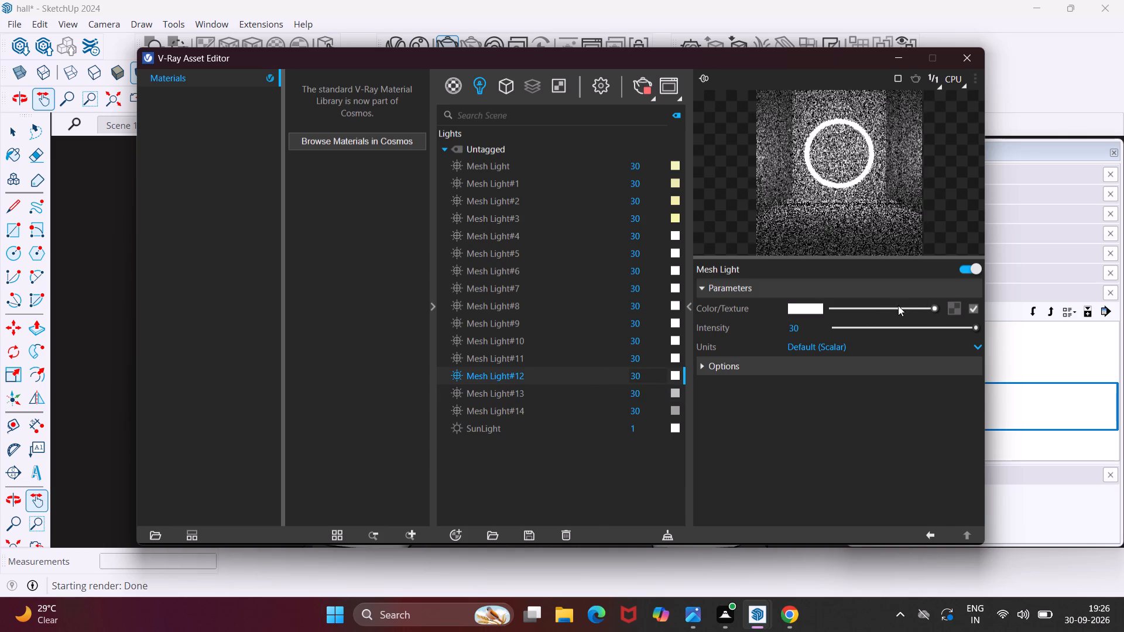
drag(934, 305, 897, 308)
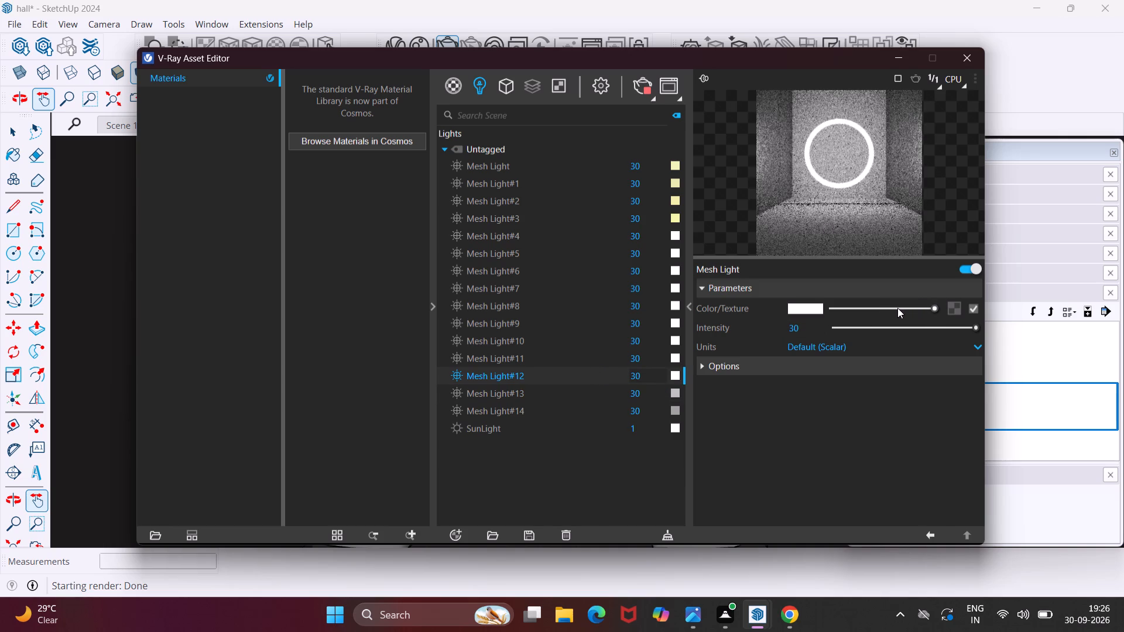
drag(937, 308, 895, 304)
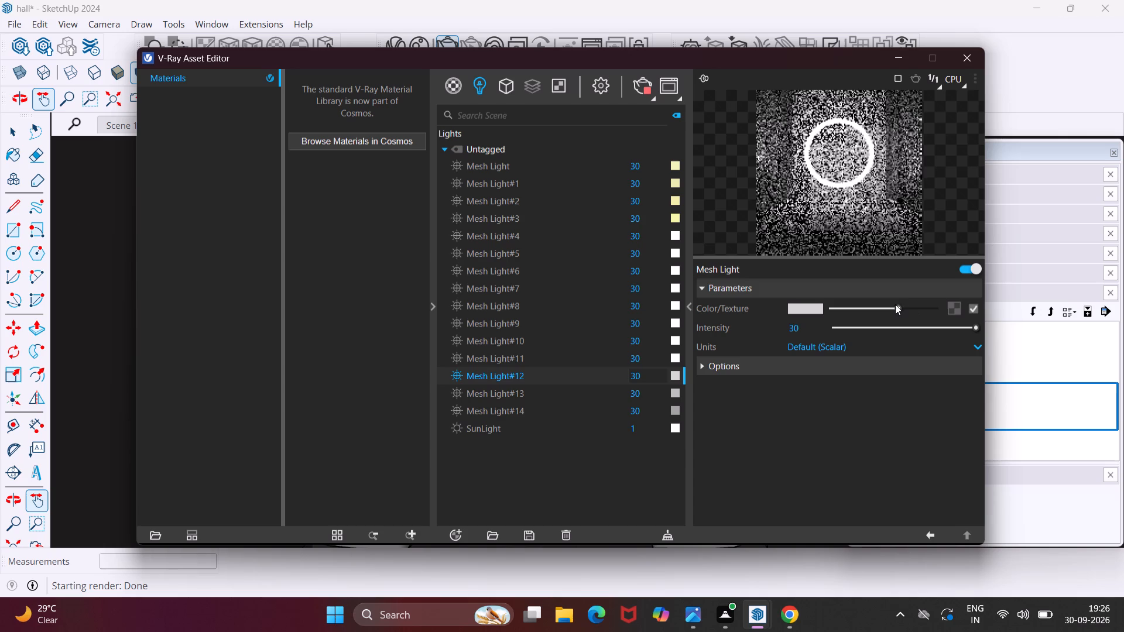
drag(895, 304, 890, 304)
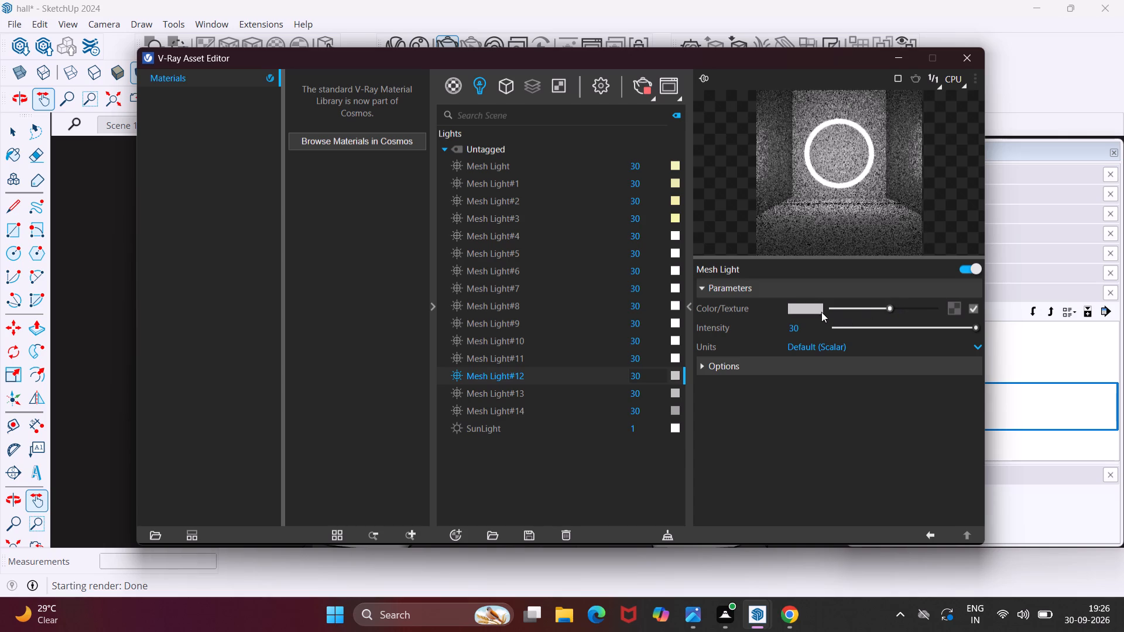
click(809, 308)
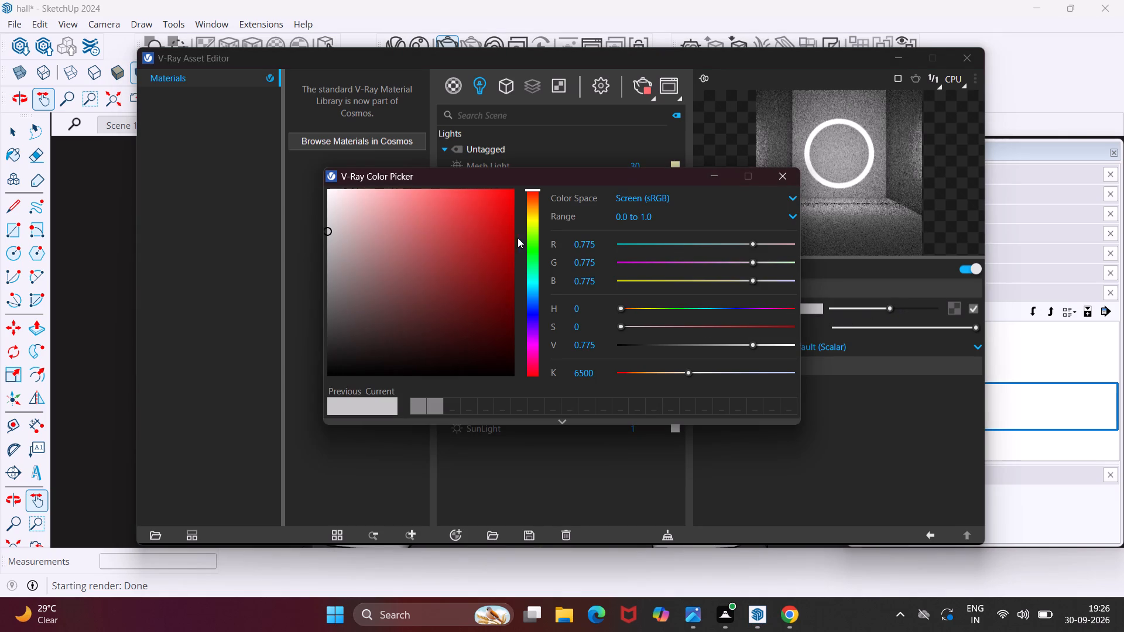
click(531, 225)
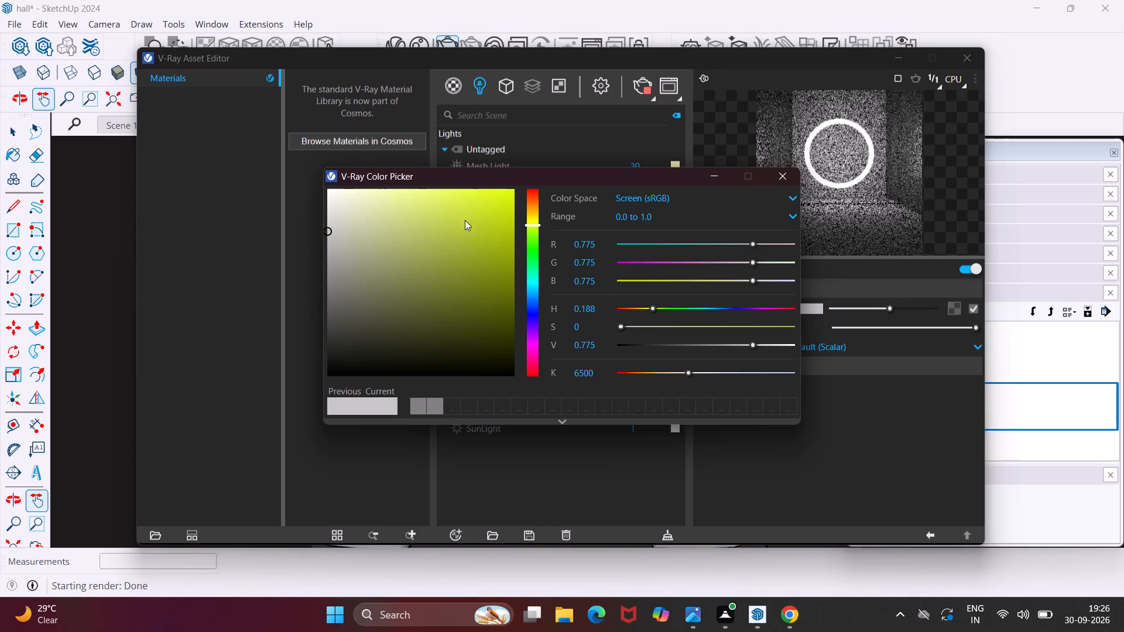
click(371, 210)
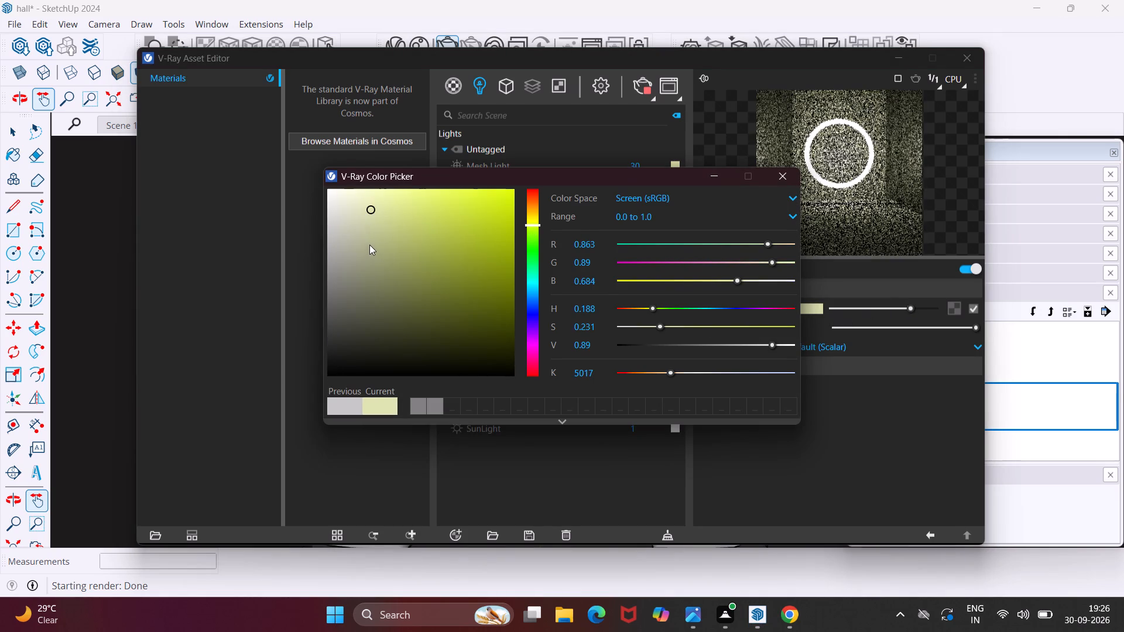
click(369, 238)
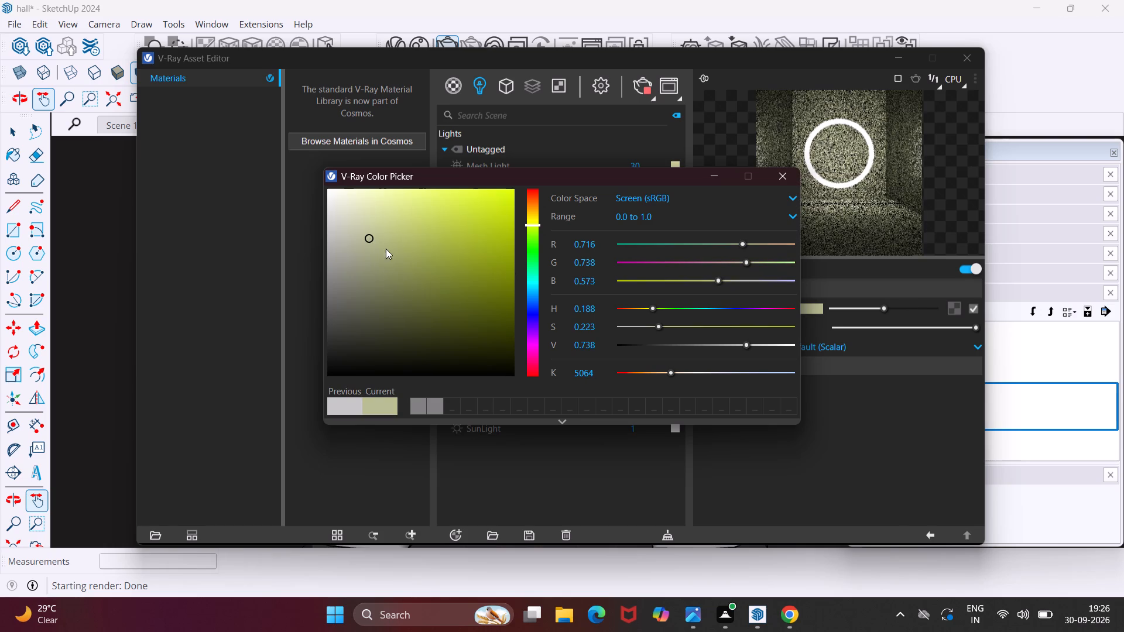
click(390, 209)
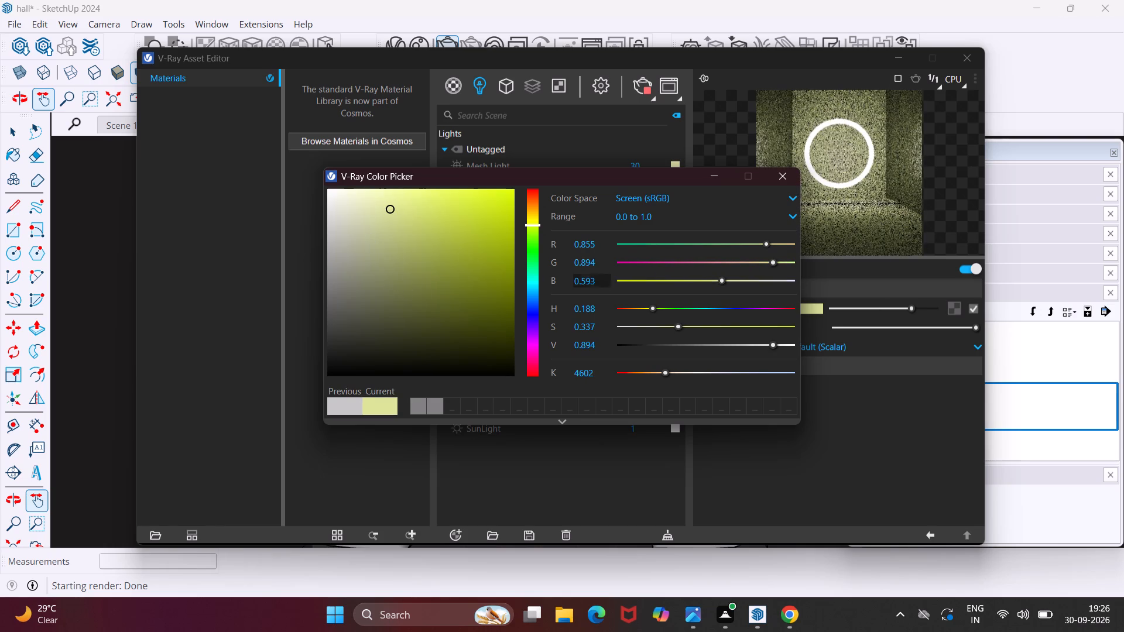
click(783, 180)
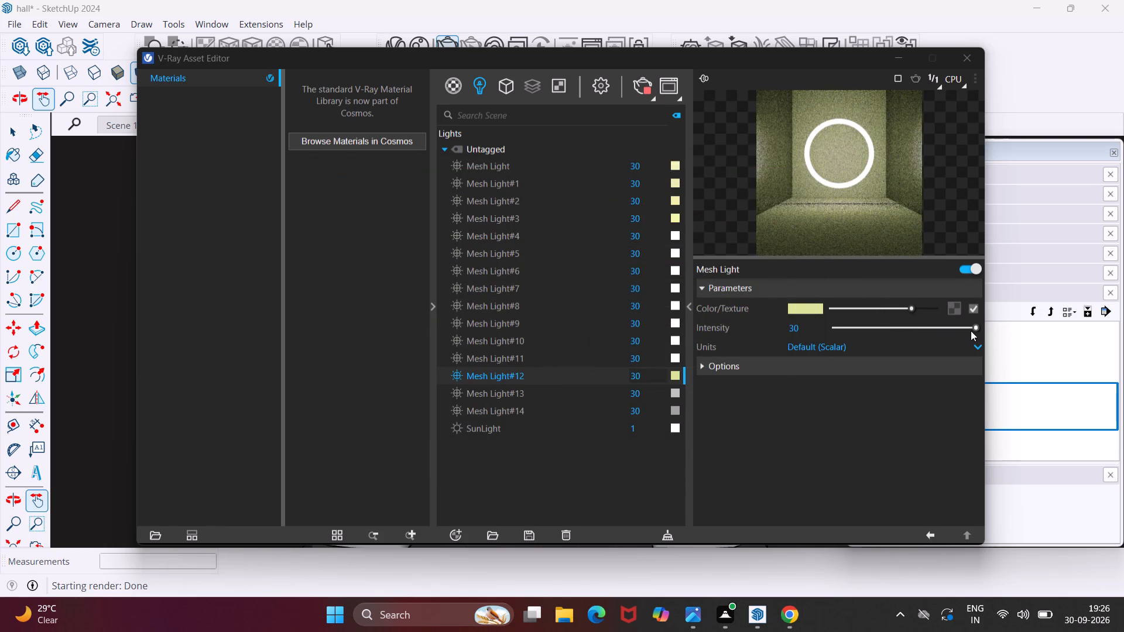
Lower Mesh Light#12's intensity to 16.6 and close the V-Ray Asset Editor.
drag(972, 329, 943, 333)
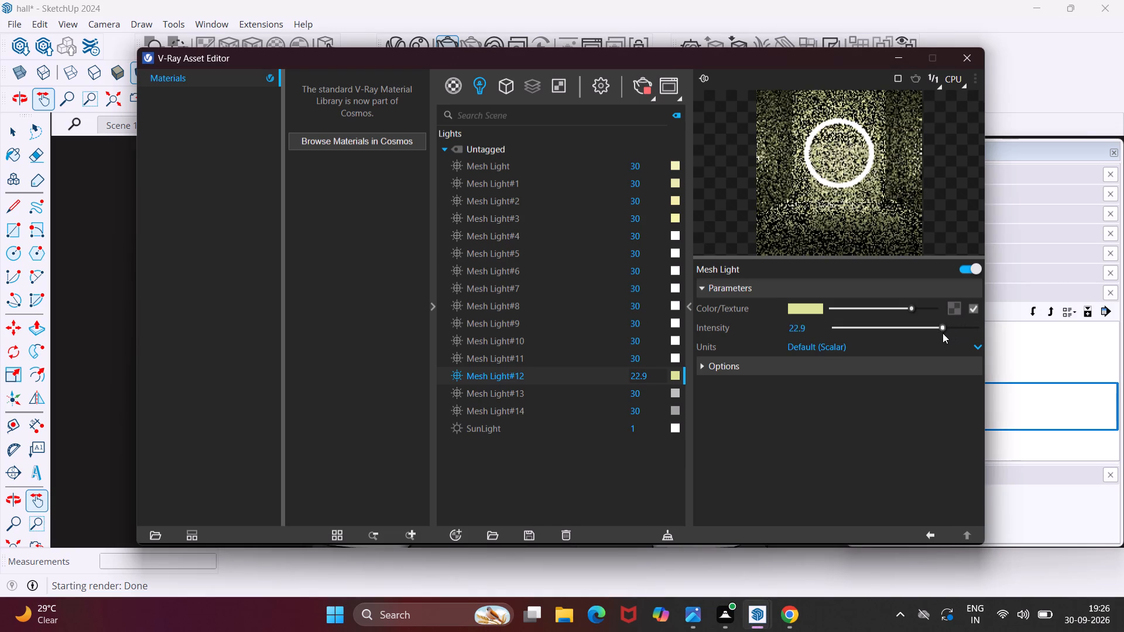
drag(943, 333, 913, 336)
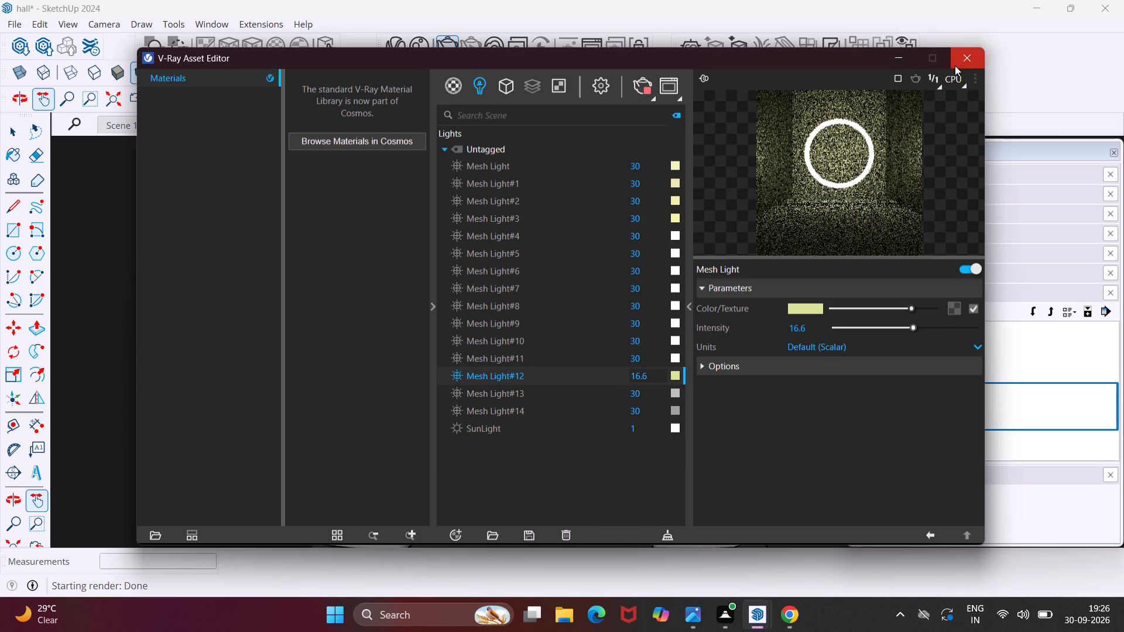
click(955, 64)
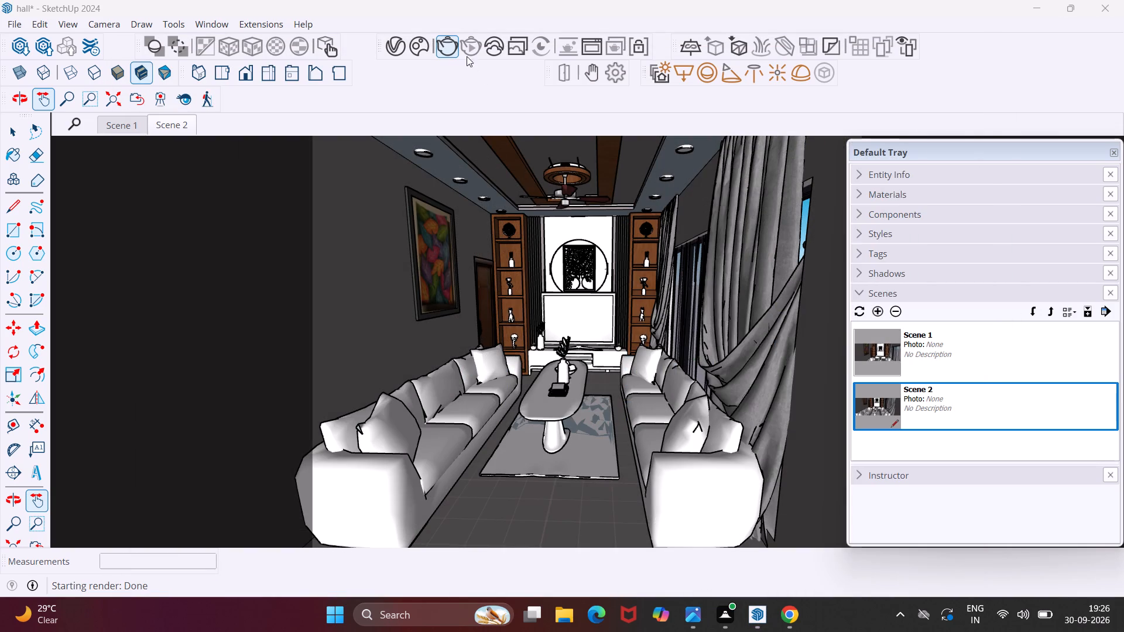
Stop the non-interactive render and start an interactive render of the Scene 2 view.
click(449, 46)
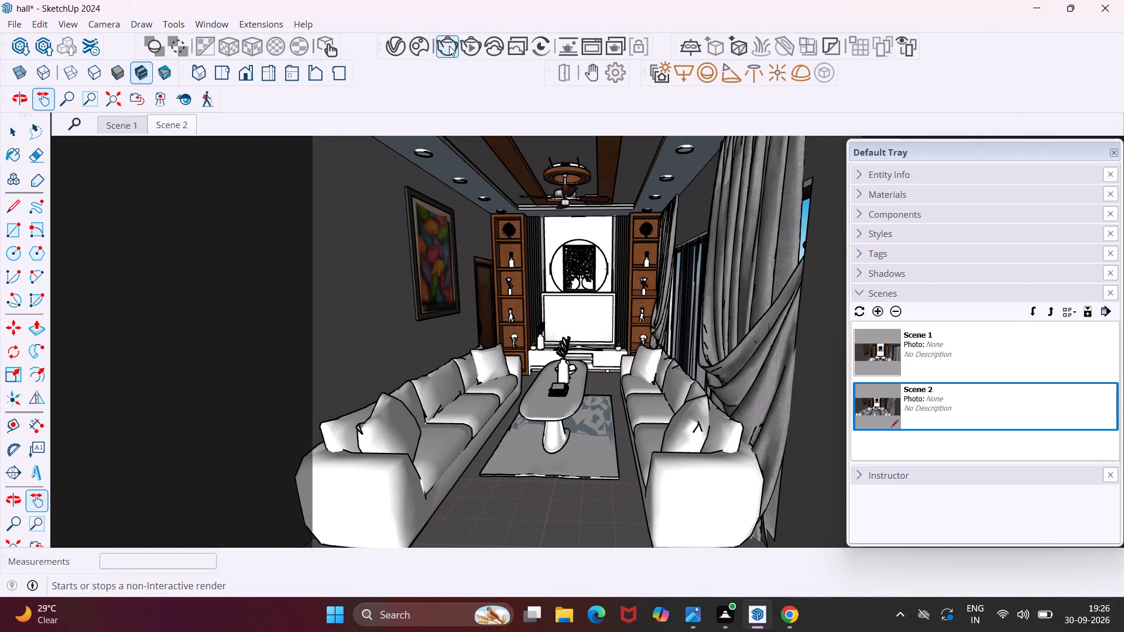
click(477, 51)
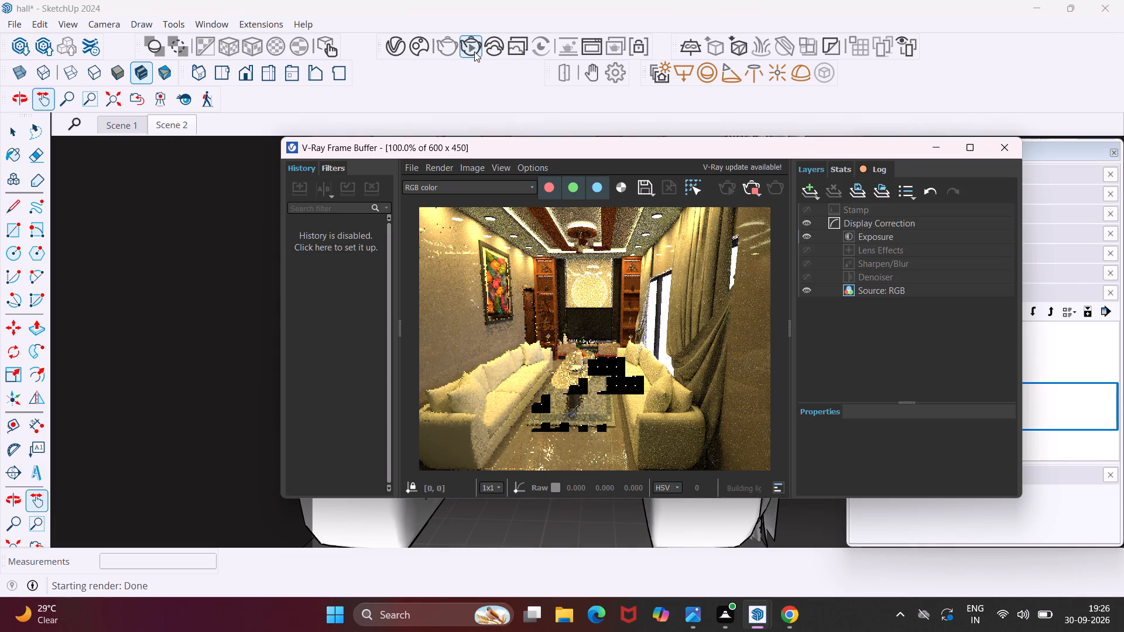
Reopen the V-Ray Asset Editor, arrange it with the frame buffer so both are usable, and inspect the rendered back wall.
click(395, 40)
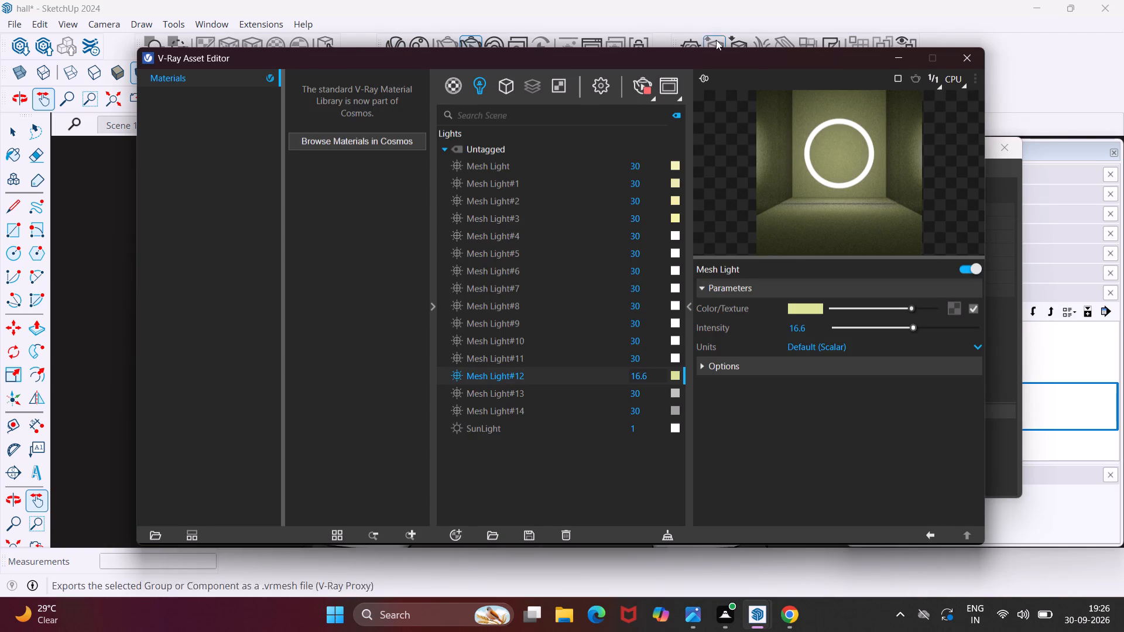
drag(807, 53, 769, 80)
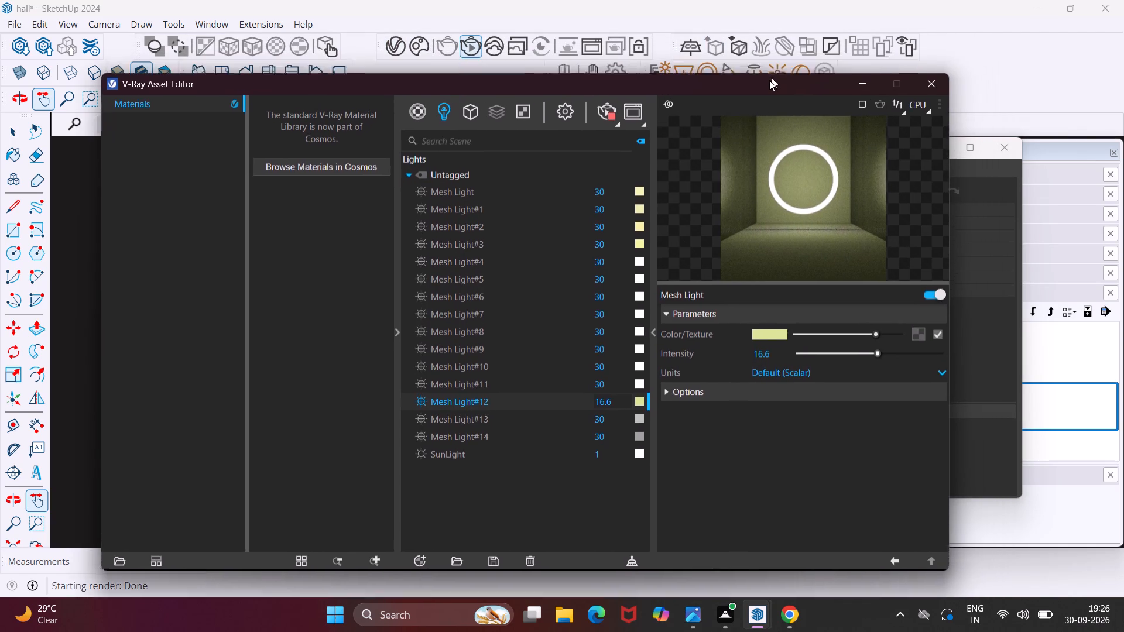
drag(769, 80, 545, 312)
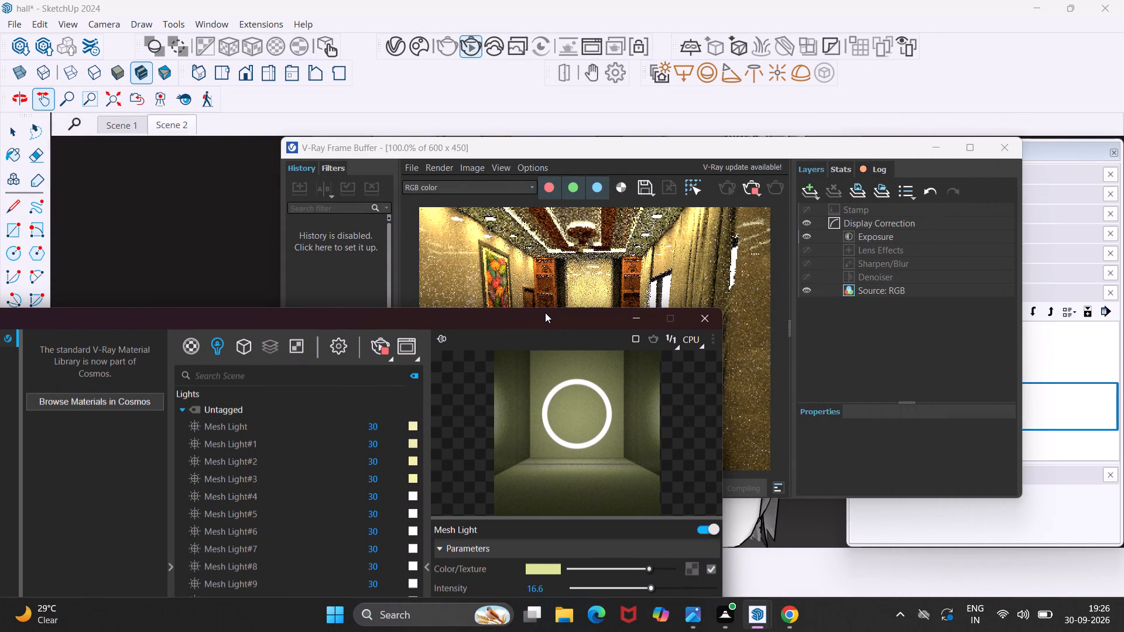
drag(545, 312, 556, 324)
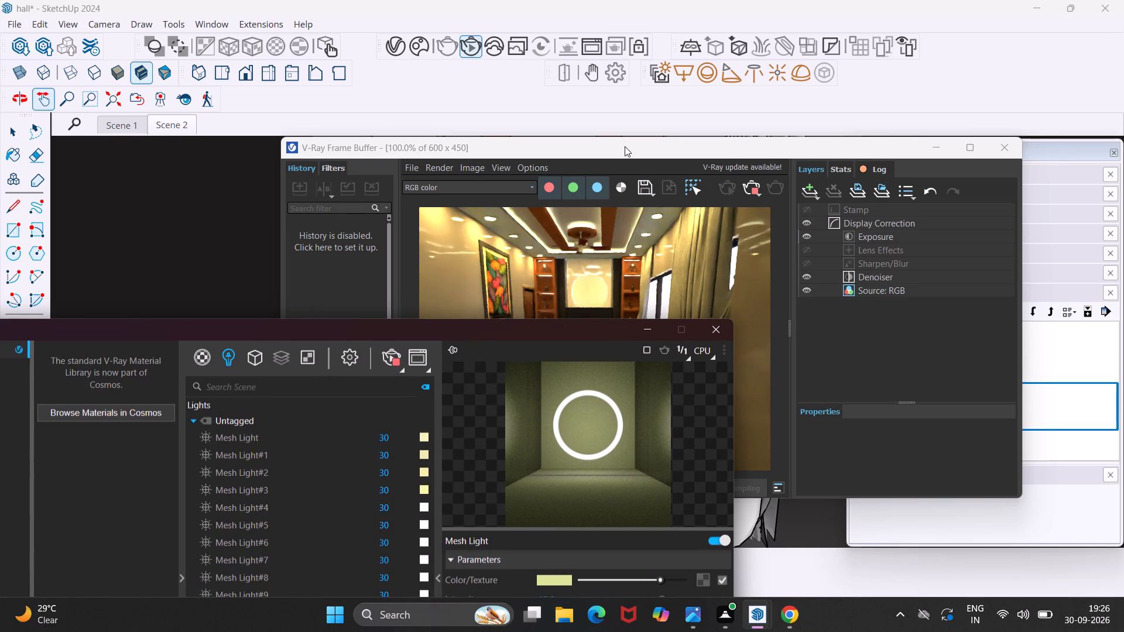
drag(625, 145, 684, 29)
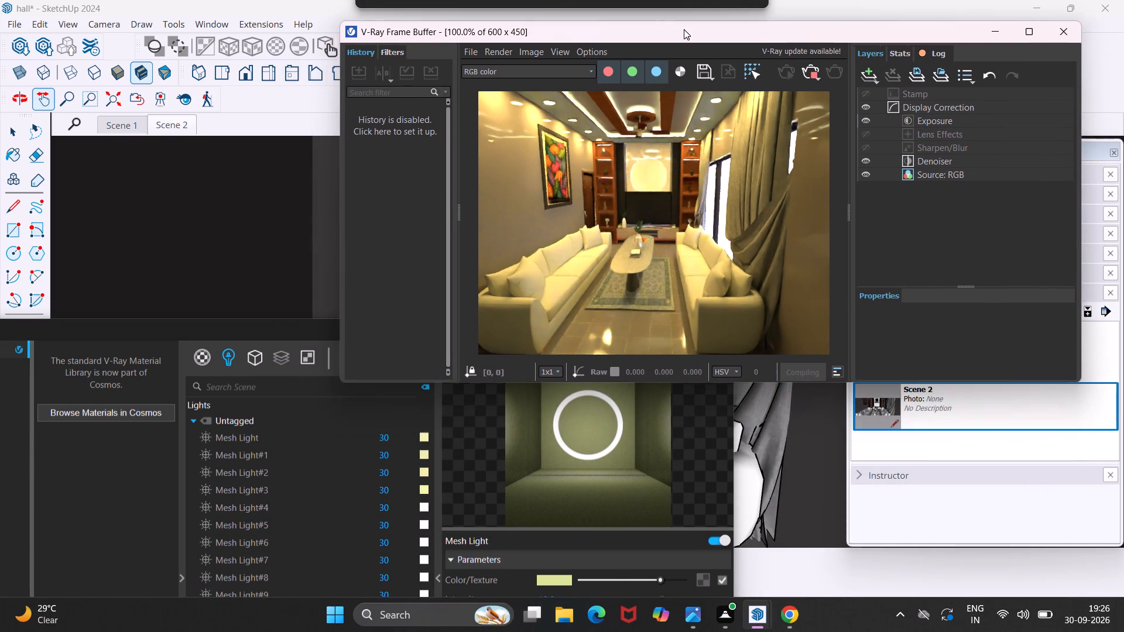
drag(684, 29, 691, 25)
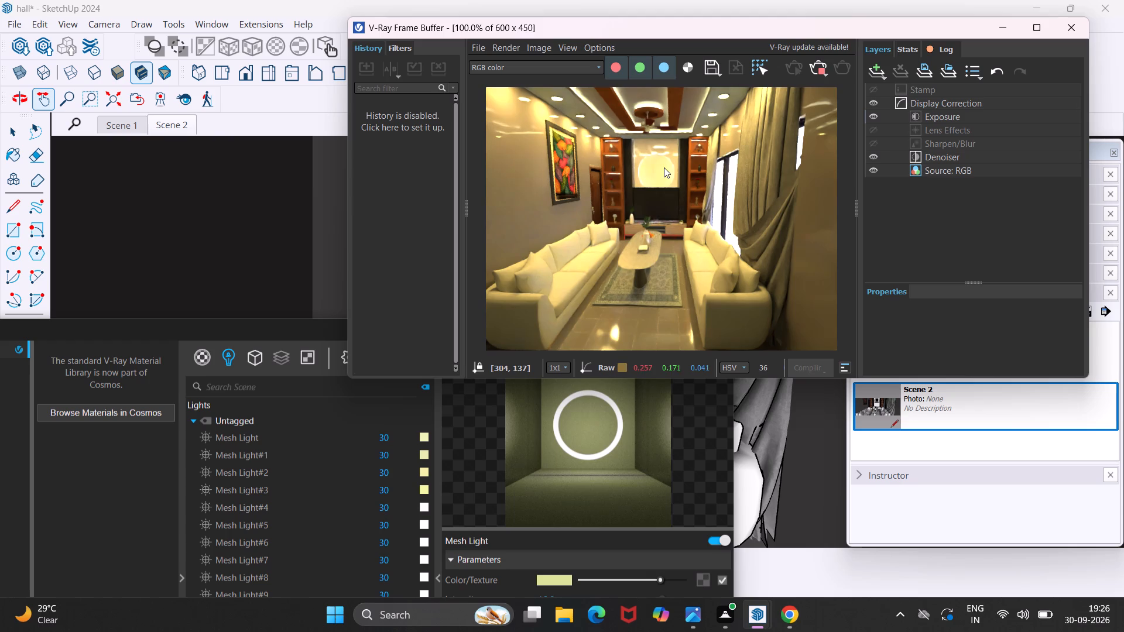
scroll(653, 181, up, 3)
scroll(652, 180, down, 1)
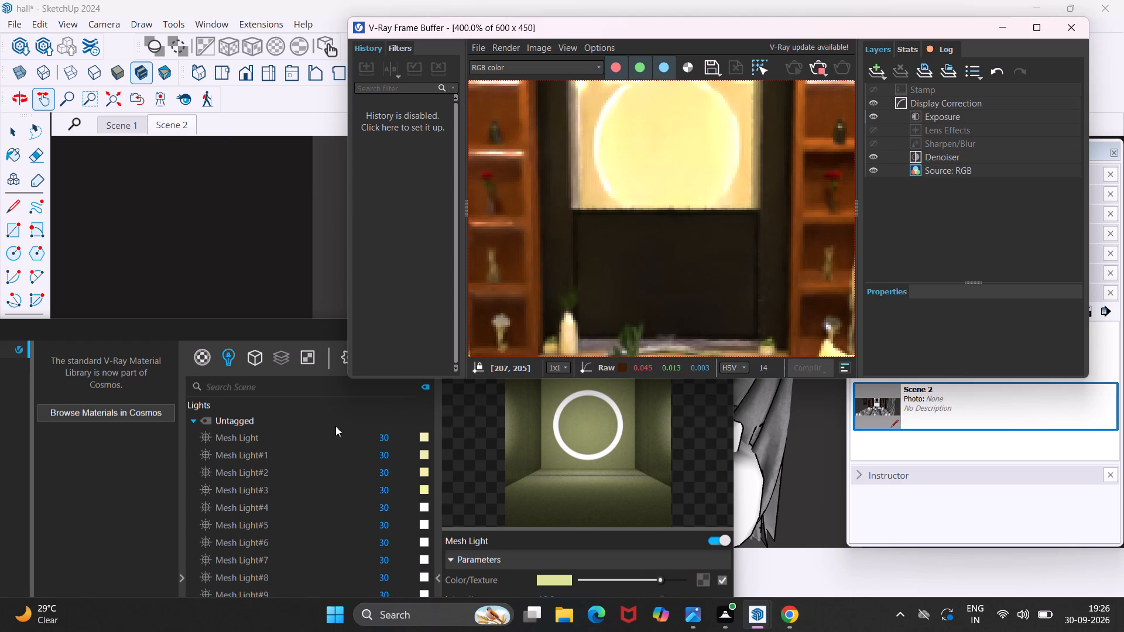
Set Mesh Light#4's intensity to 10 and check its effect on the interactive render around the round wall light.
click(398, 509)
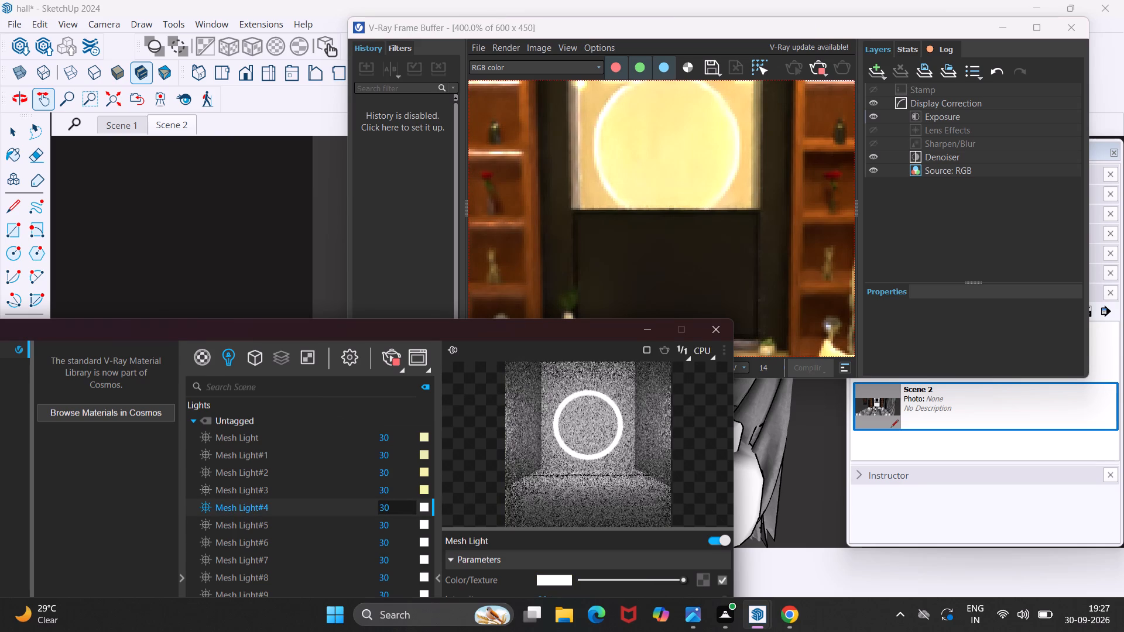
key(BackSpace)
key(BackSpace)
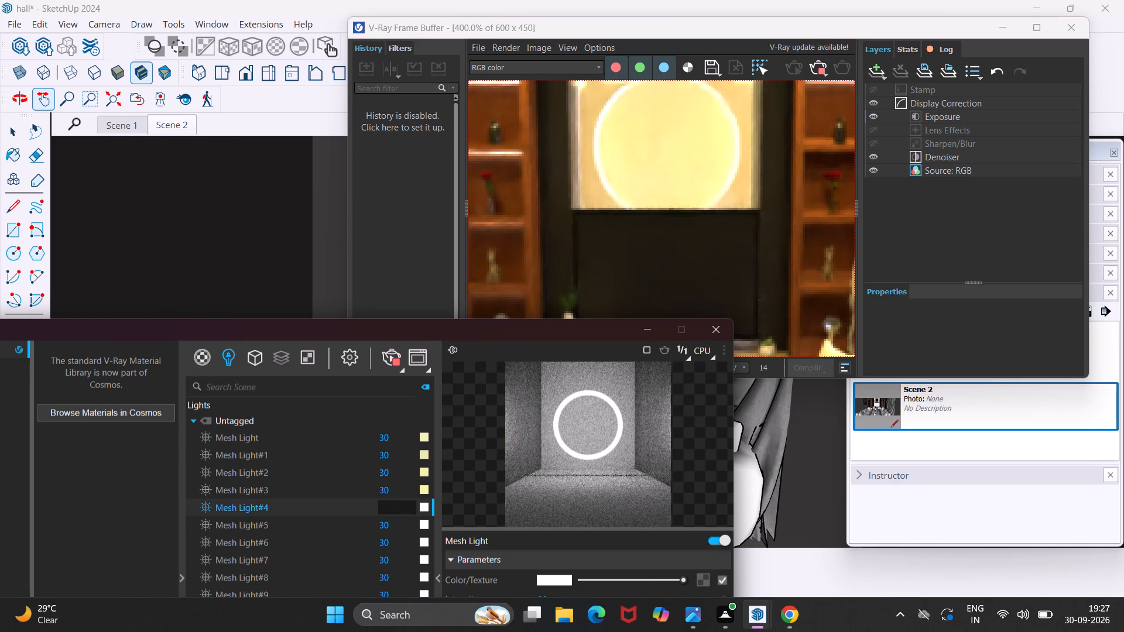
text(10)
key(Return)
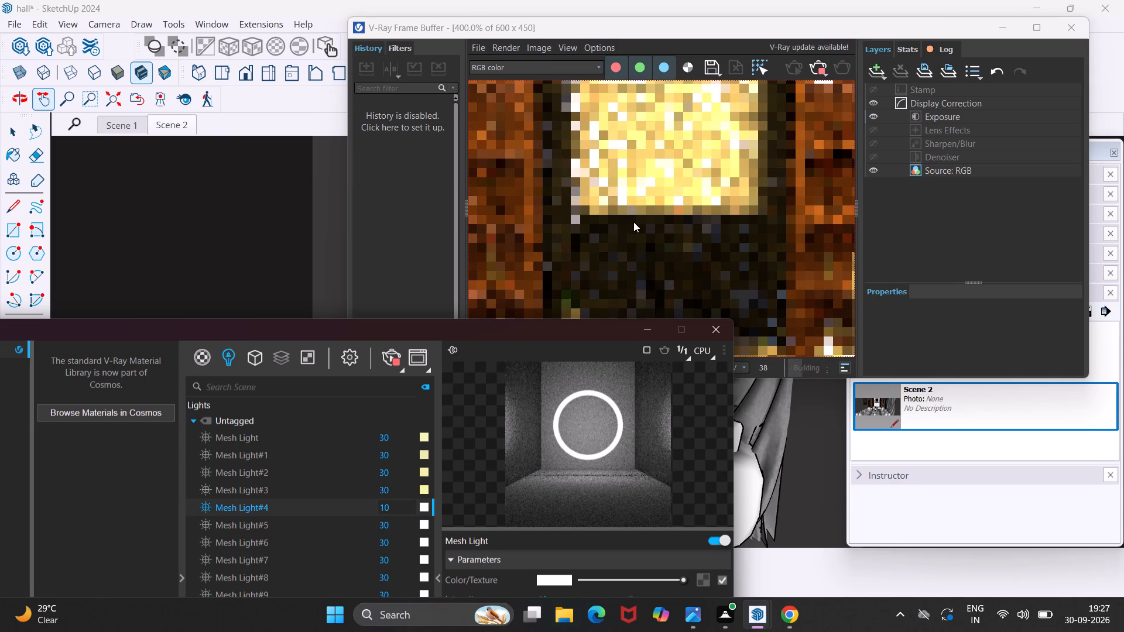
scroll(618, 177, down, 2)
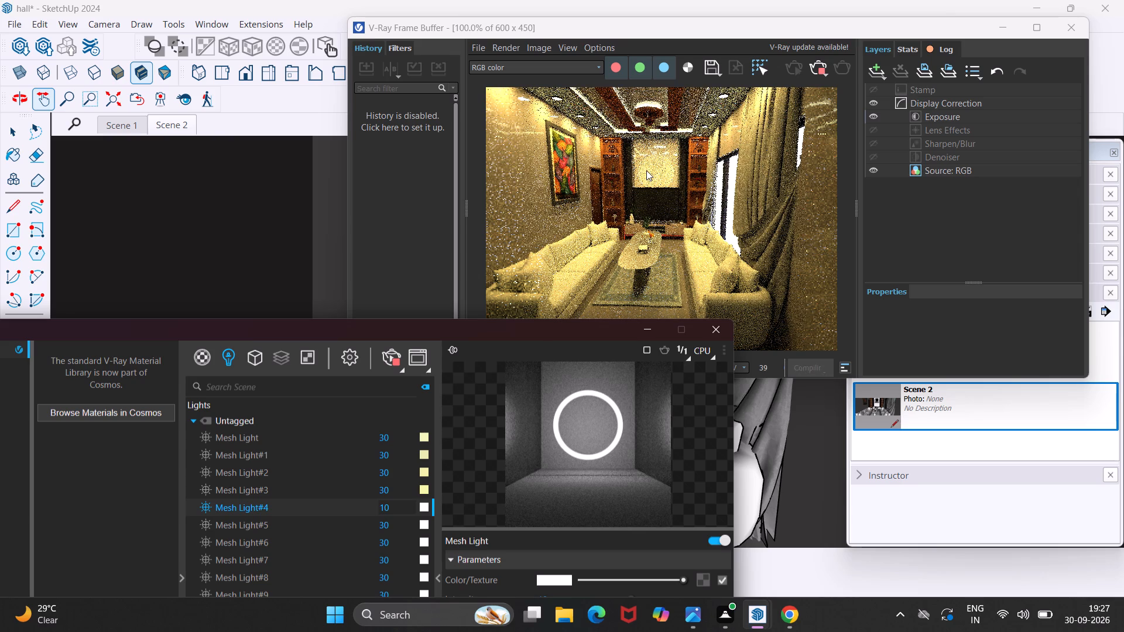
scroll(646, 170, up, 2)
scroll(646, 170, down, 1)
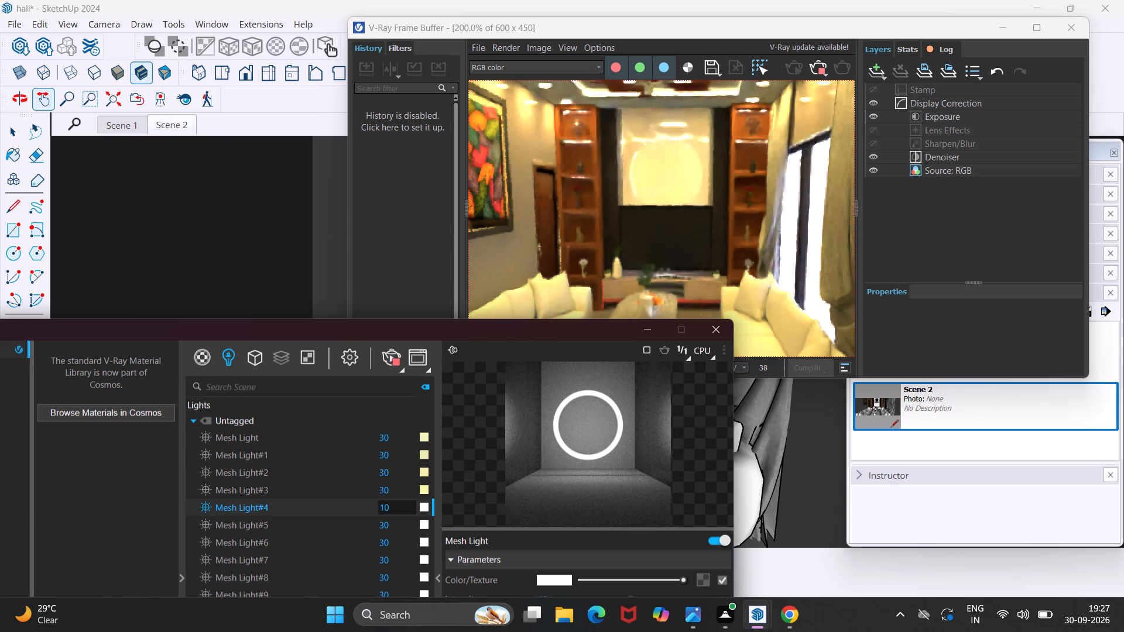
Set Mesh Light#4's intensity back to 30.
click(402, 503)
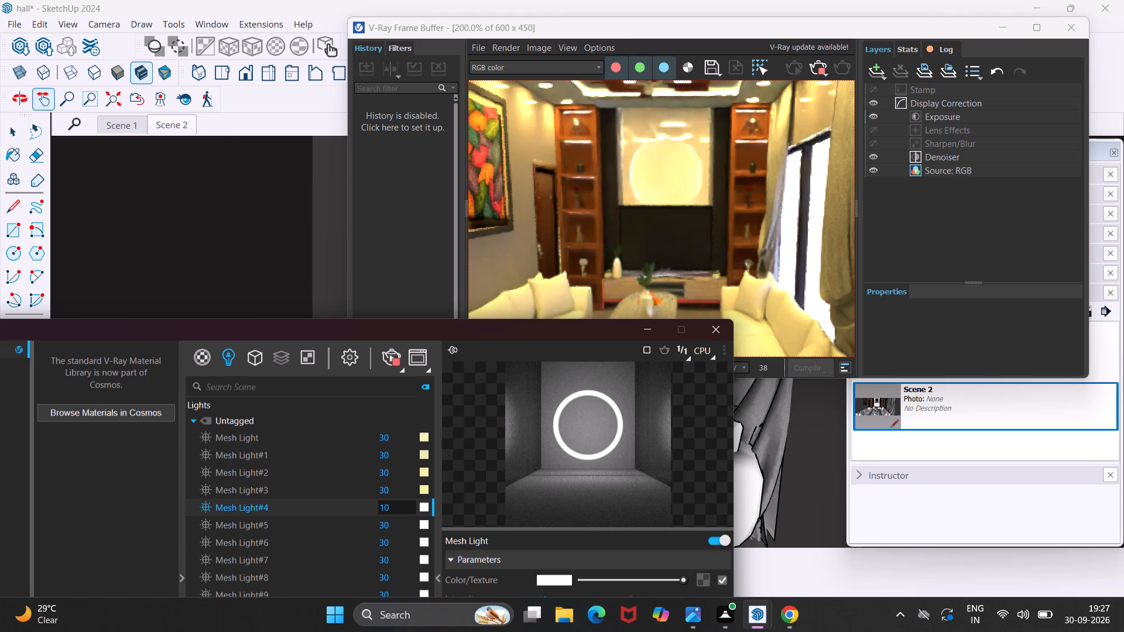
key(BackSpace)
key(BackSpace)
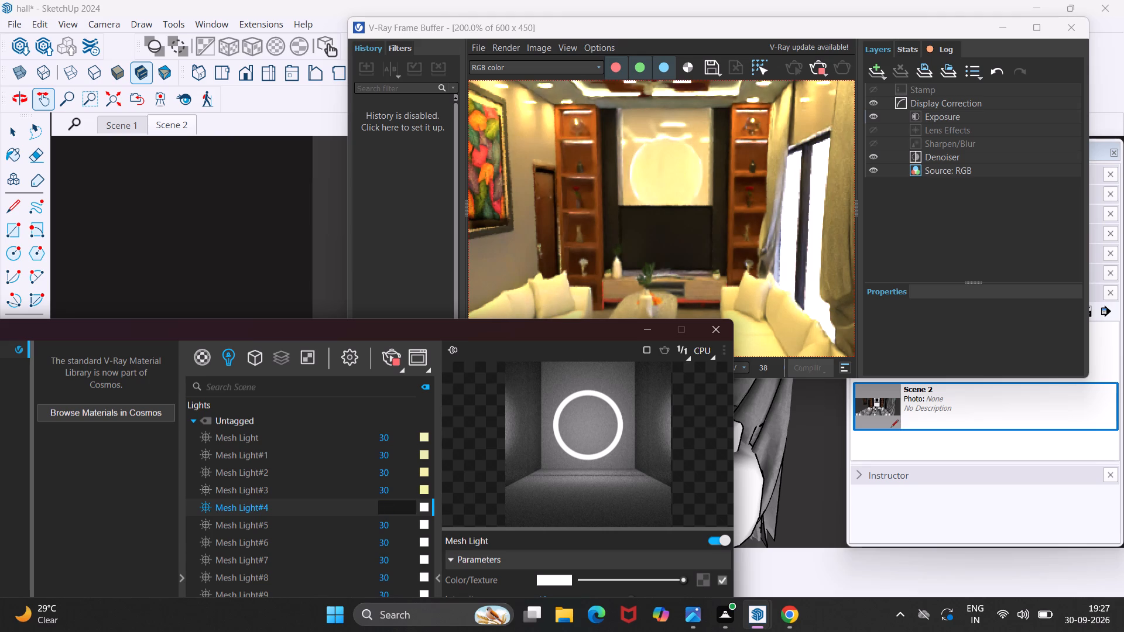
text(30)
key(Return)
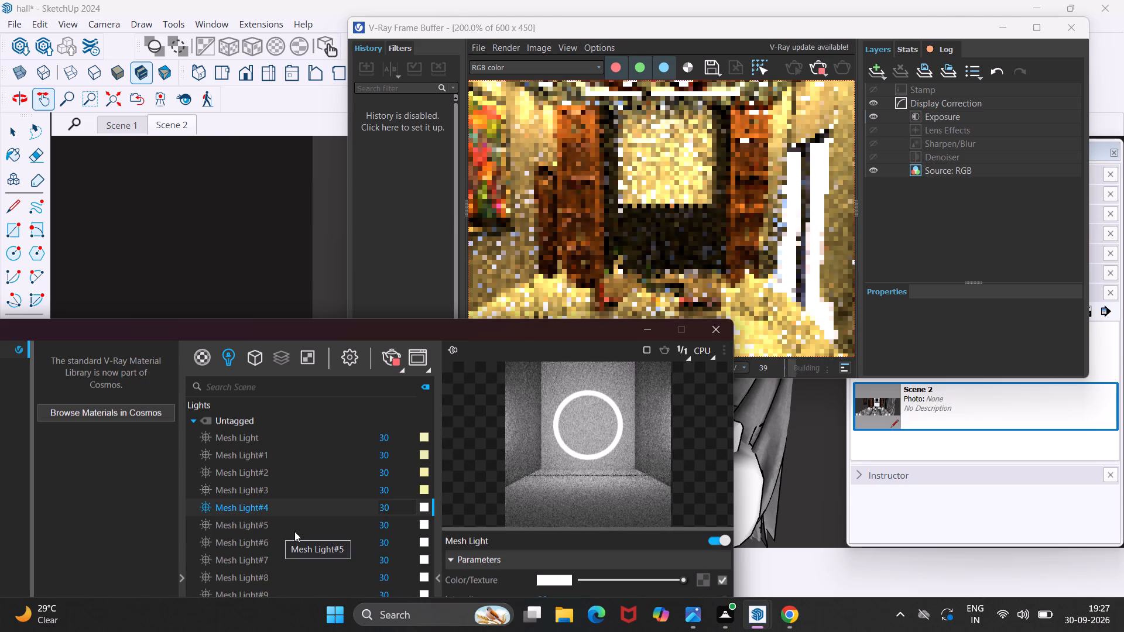
Close the V-Ray Asset Editor and the frame buffer to return to the model.
scroll(306, 531, down, 3)
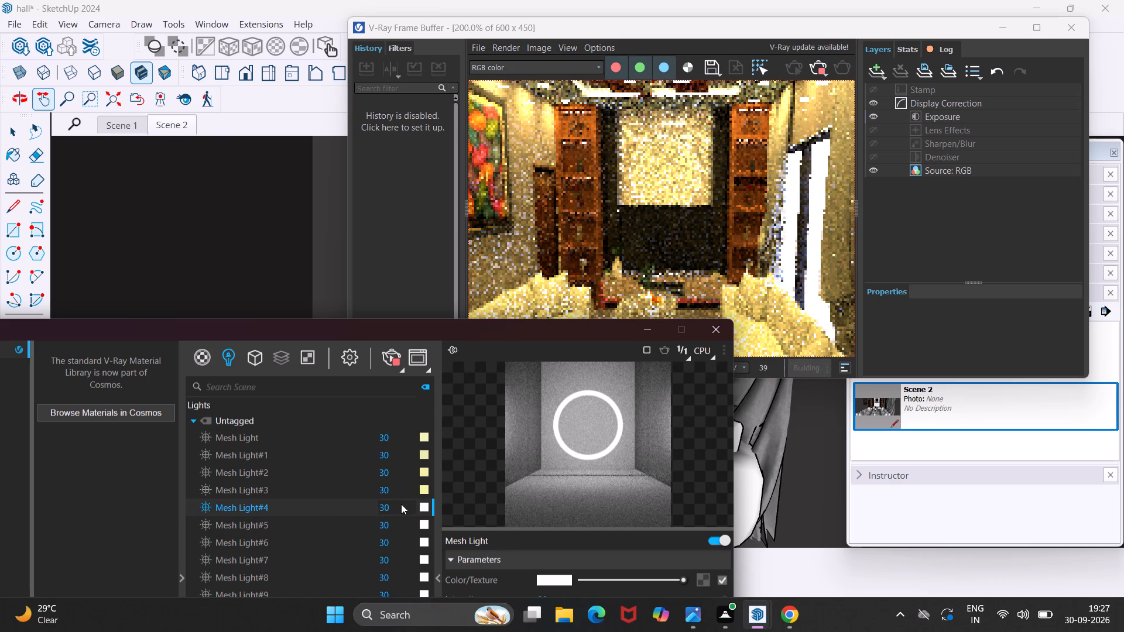
scroll(351, 522, down, 2)
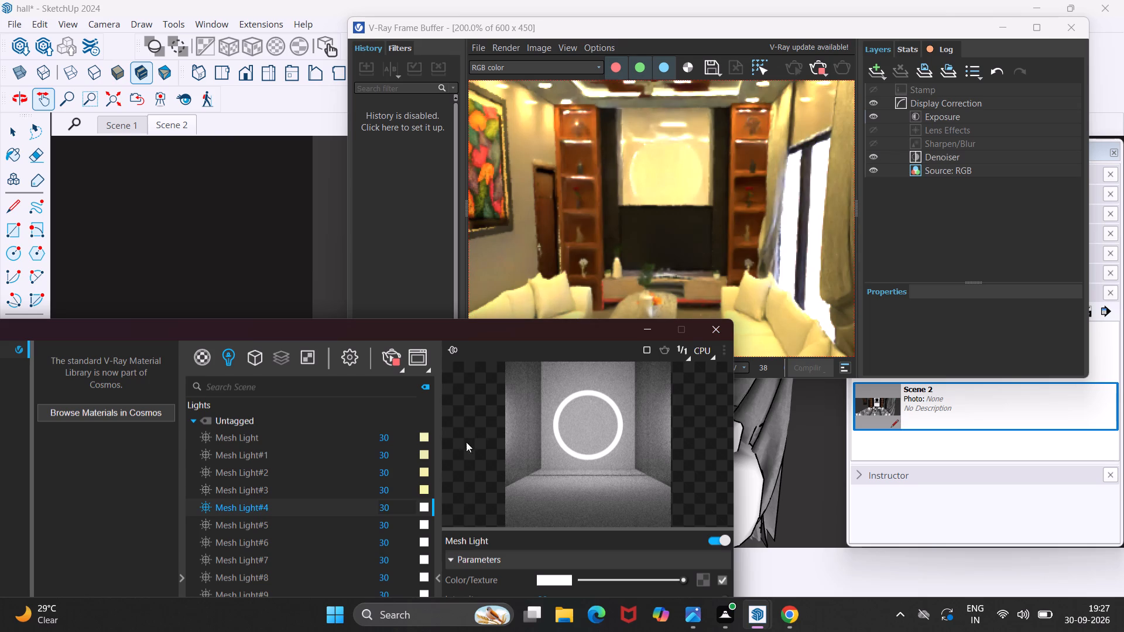
click(728, 325)
click(1085, 23)
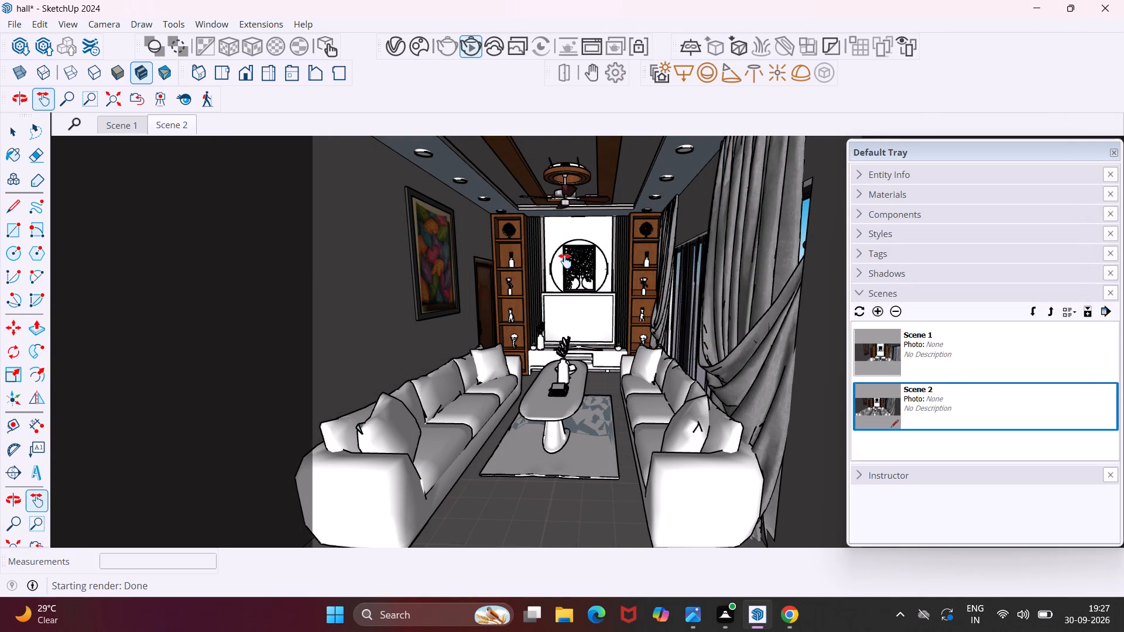
Explode the group of the round wall ring behind the tree artwork on the back wall.
key(Escape)
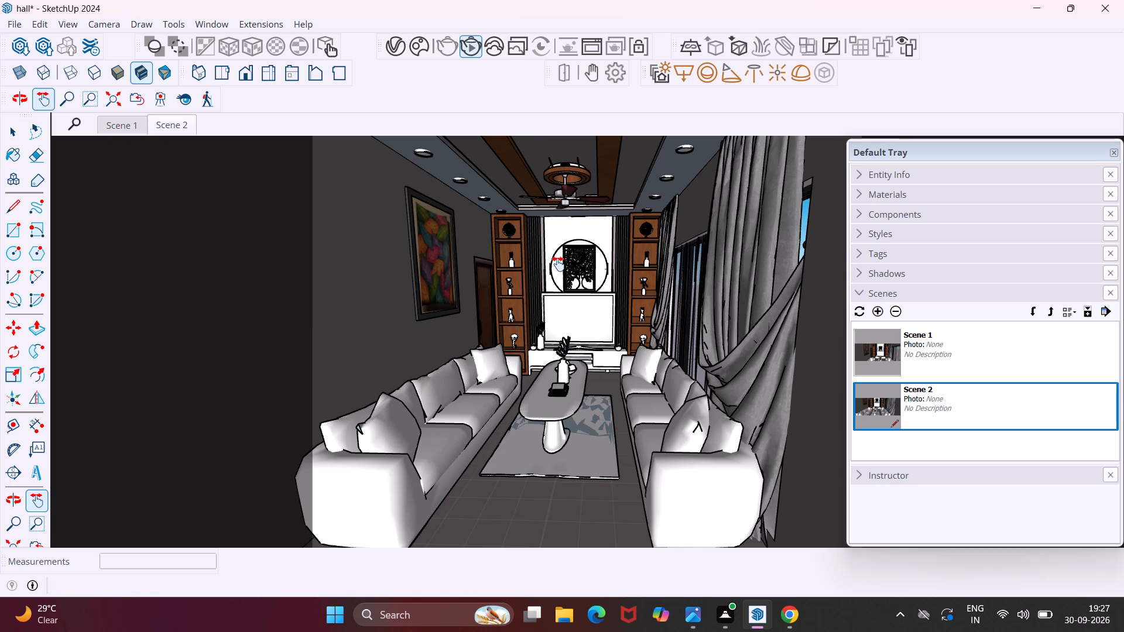
key(space)
scroll(554, 263, up, 18)
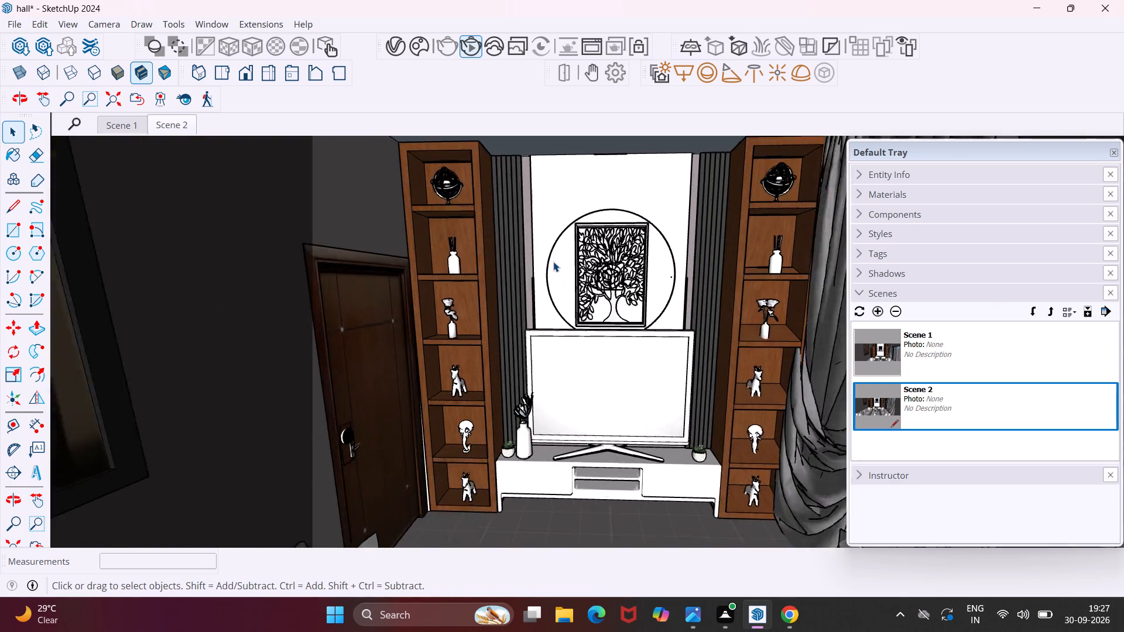
scroll(553, 262, up, 2)
middle_drag(553, 262, 453, 259)
scroll(574, 243, up, 9)
middle_drag(574, 243, 517, 232)
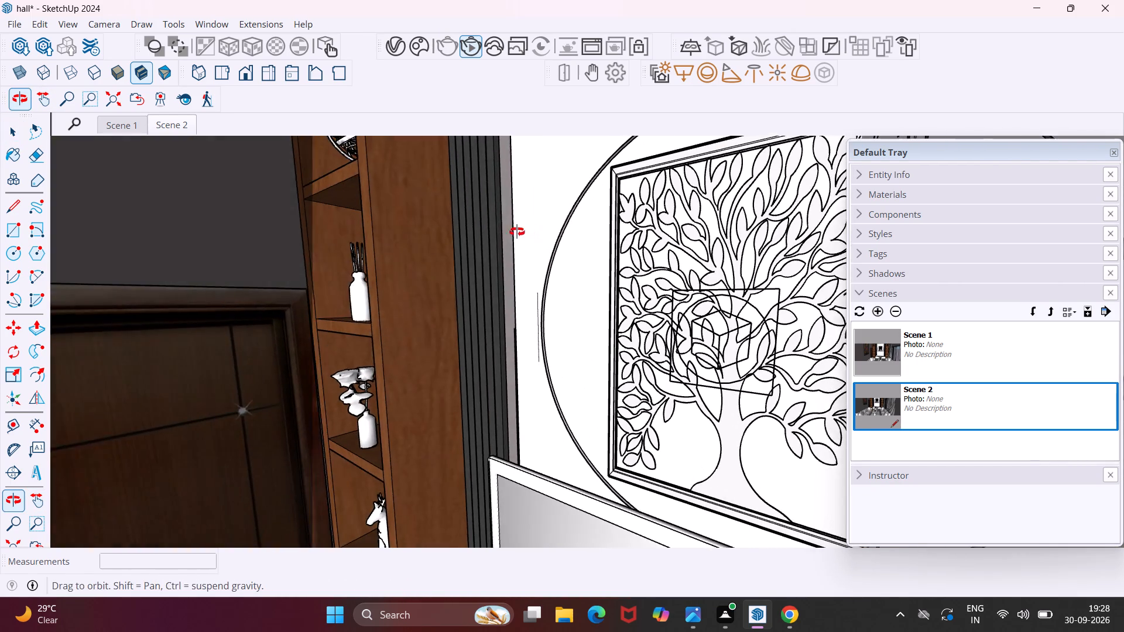
middle_drag(517, 232, 510, 231)
scroll(557, 286, up, 13)
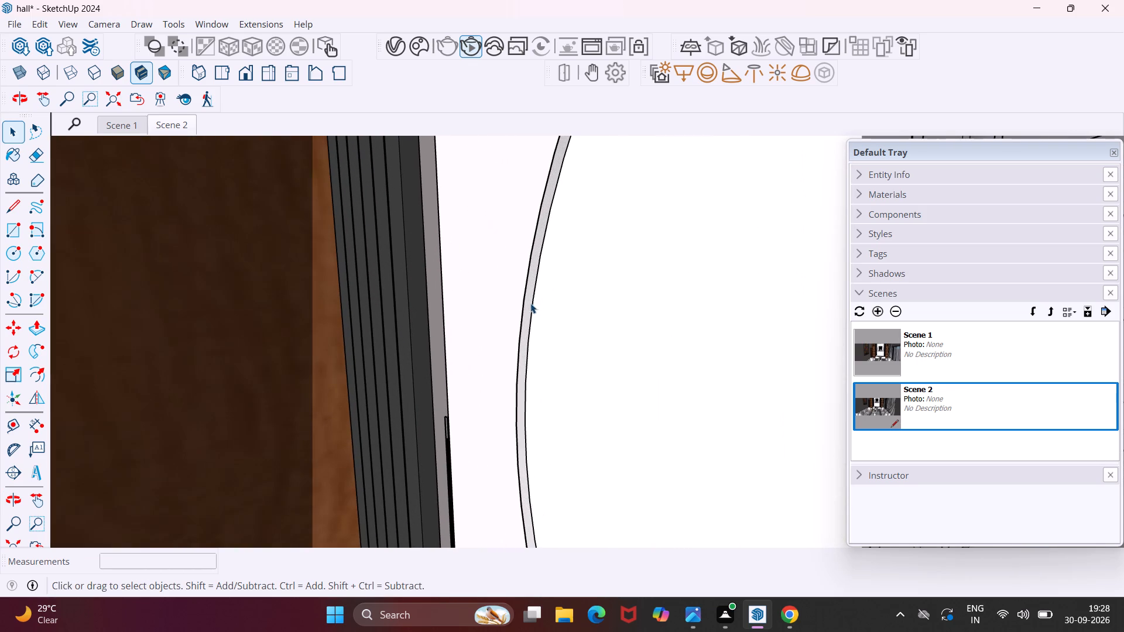
click(529, 305)
scroll(528, 305, up, 8)
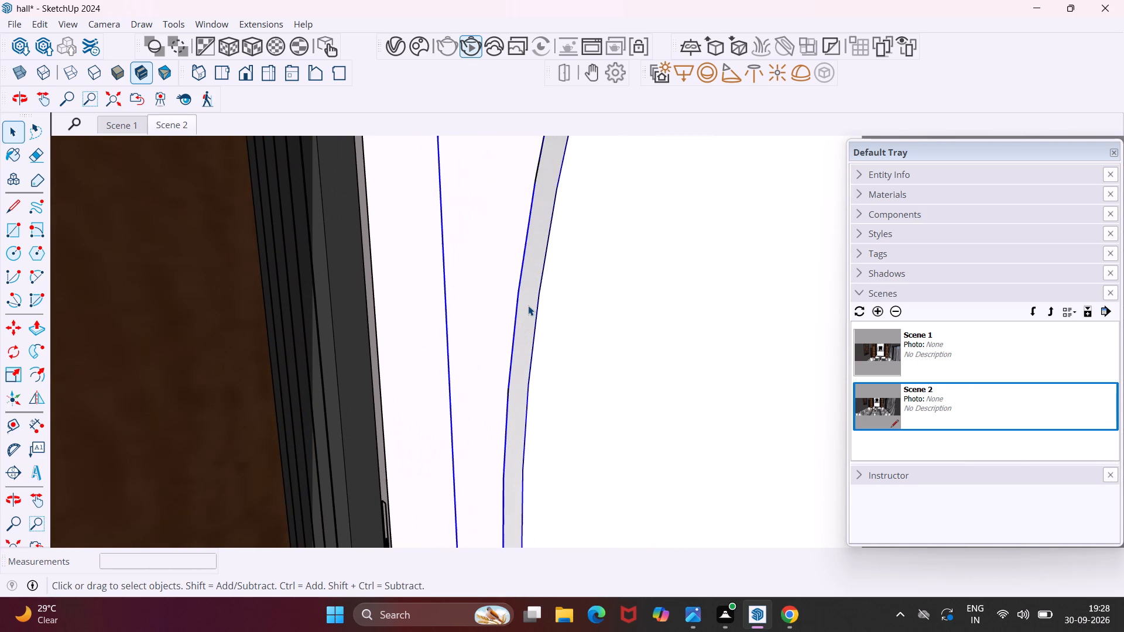
click(528, 305)
right_click(528, 305)
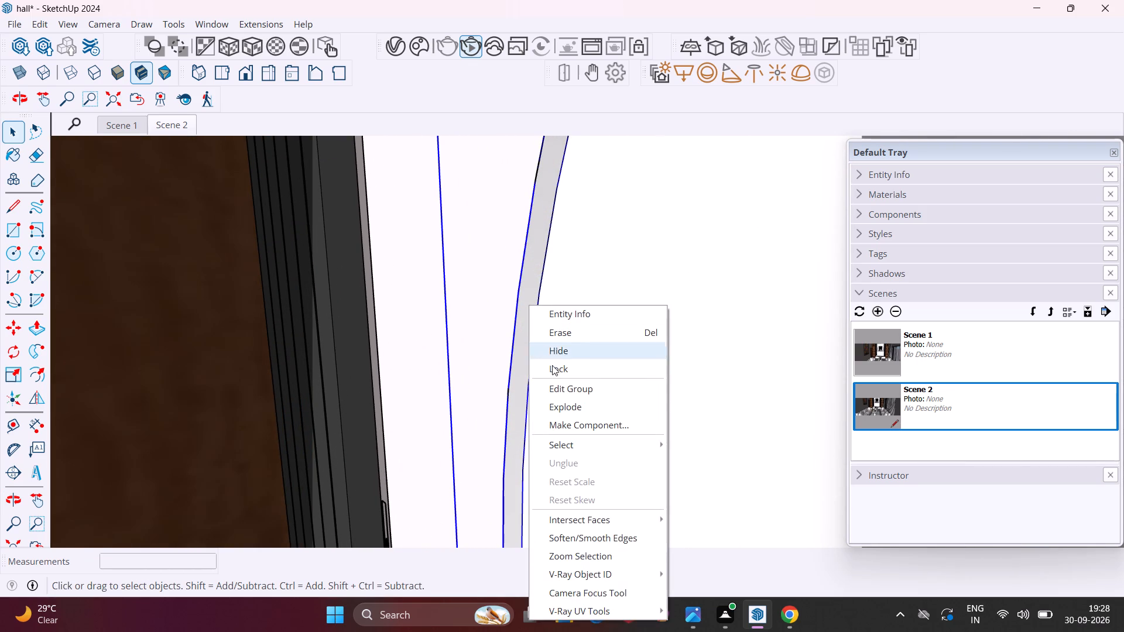
click(558, 412)
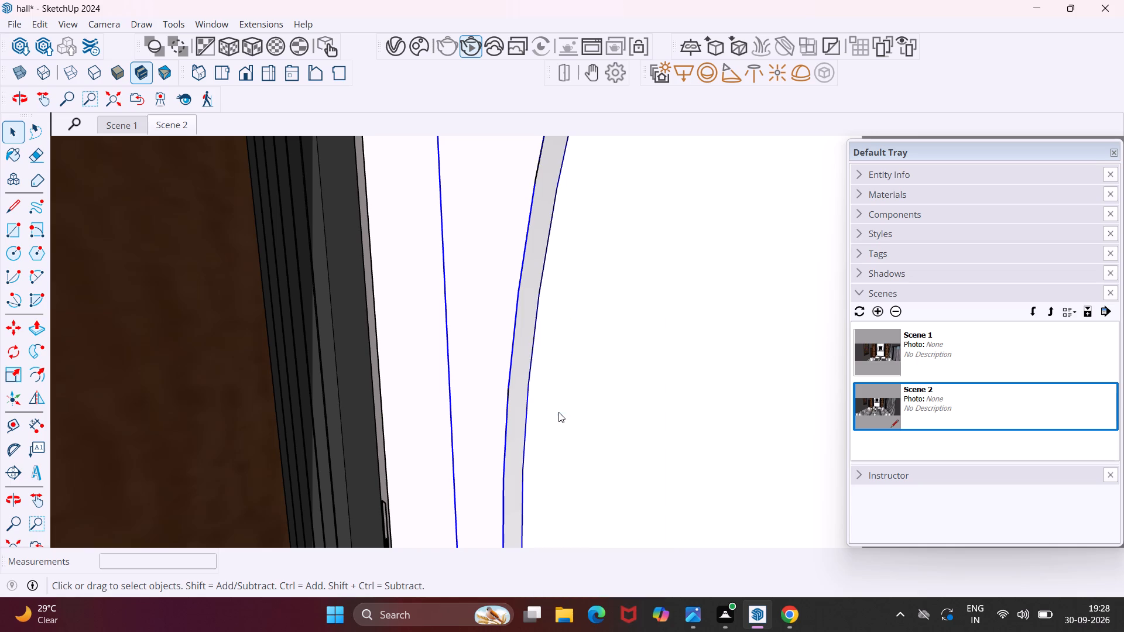
Make the round ring's thin edge face a group and convert that group to a V-Ray mesh light.
click(521, 349)
double_click(521, 349)
scroll(521, 349, down, 7)
key(Escape)
key(space)
click(515, 382)
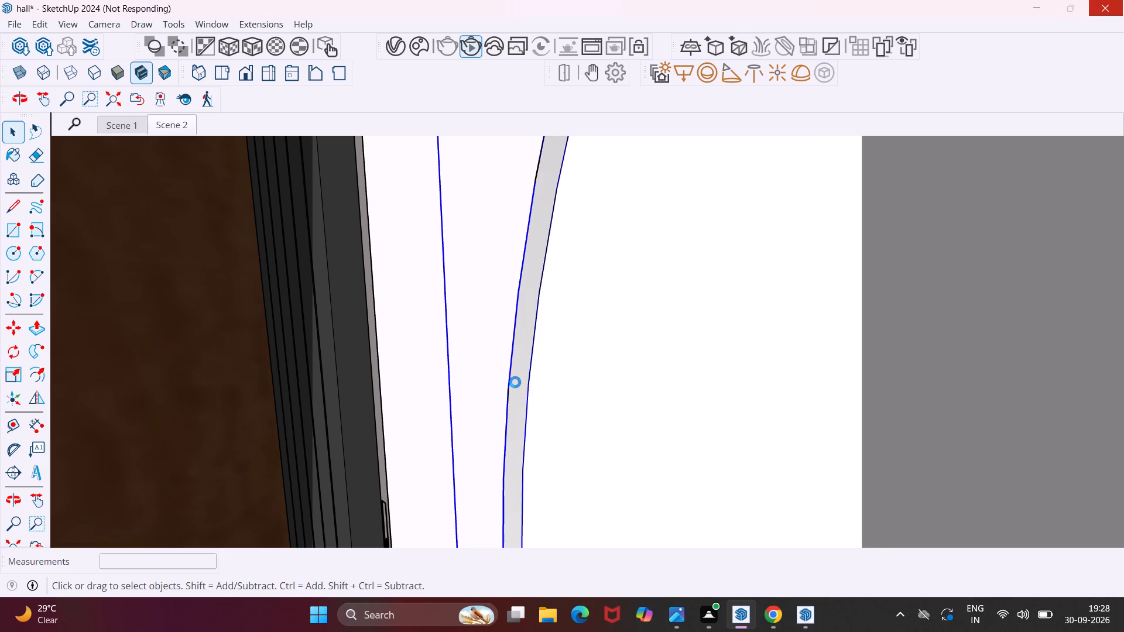
scroll(537, 380, down, 4)
middle_drag(557, 380, 647, 403)
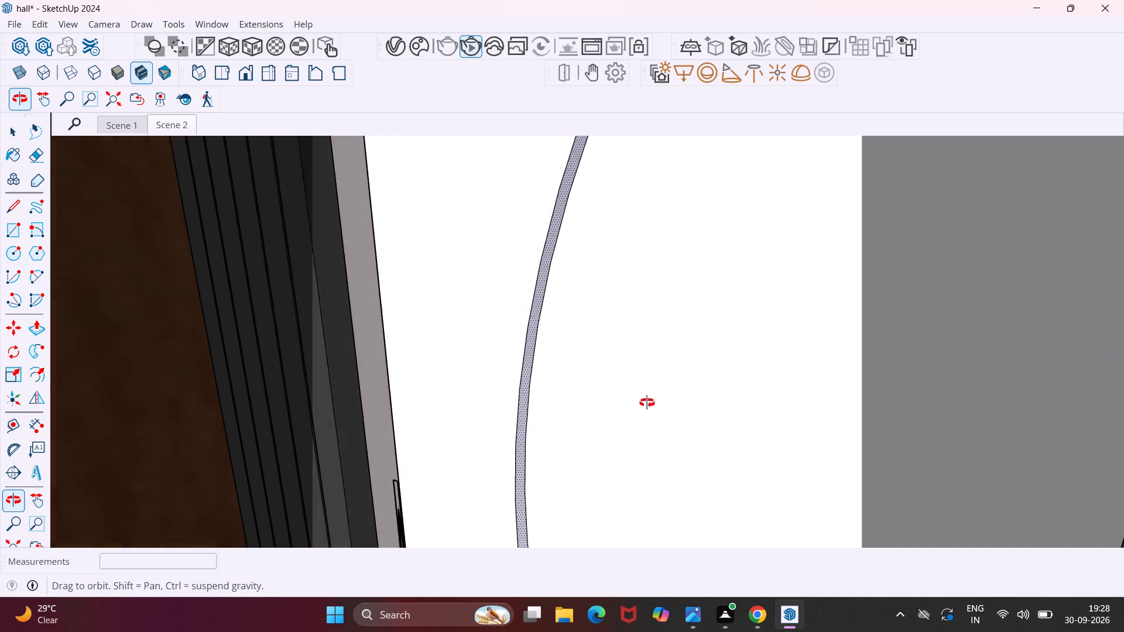
middle_drag(647, 403, 728, 421)
middle_drag(707, 409, 562, 392)
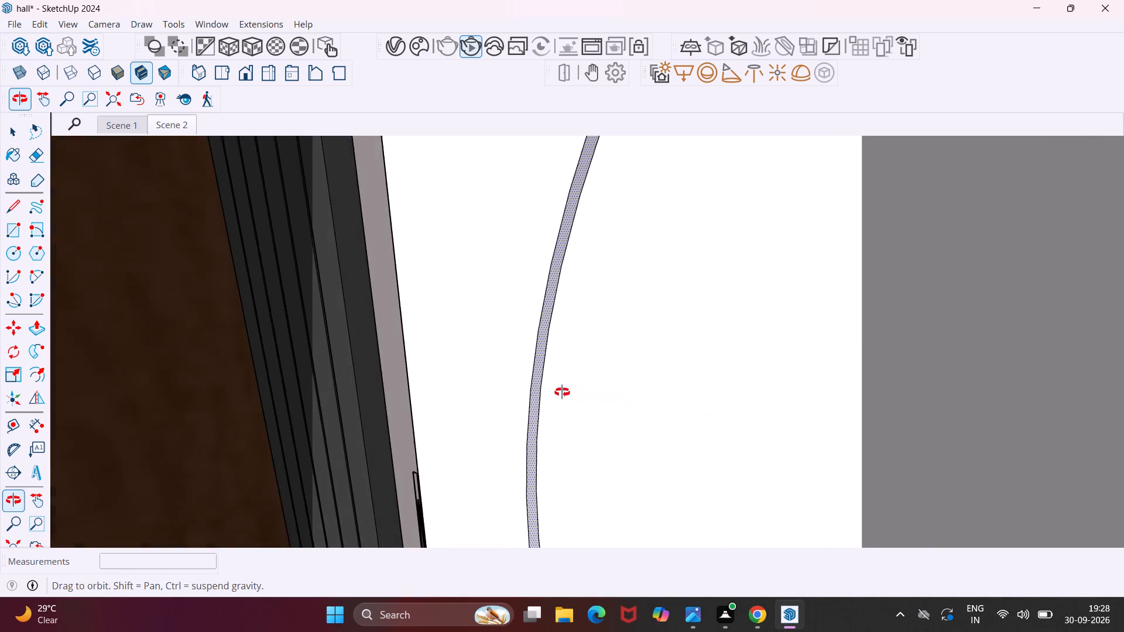
middle_drag(562, 392, 553, 392)
scroll(547, 387, up, 3)
click(537, 369)
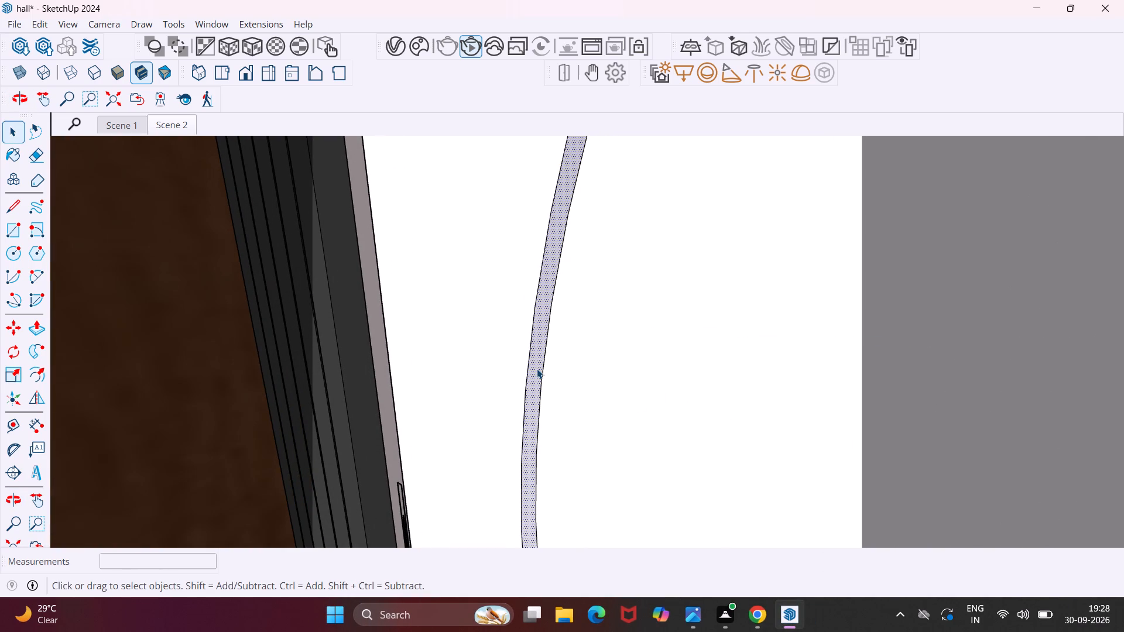
right_click(537, 369)
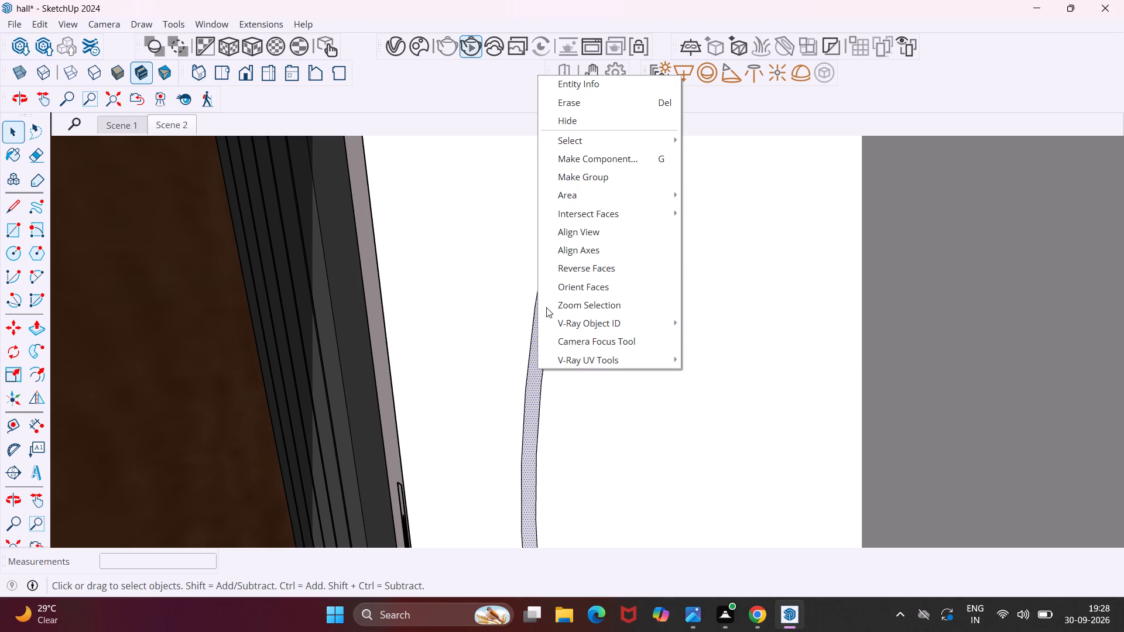
click(575, 184)
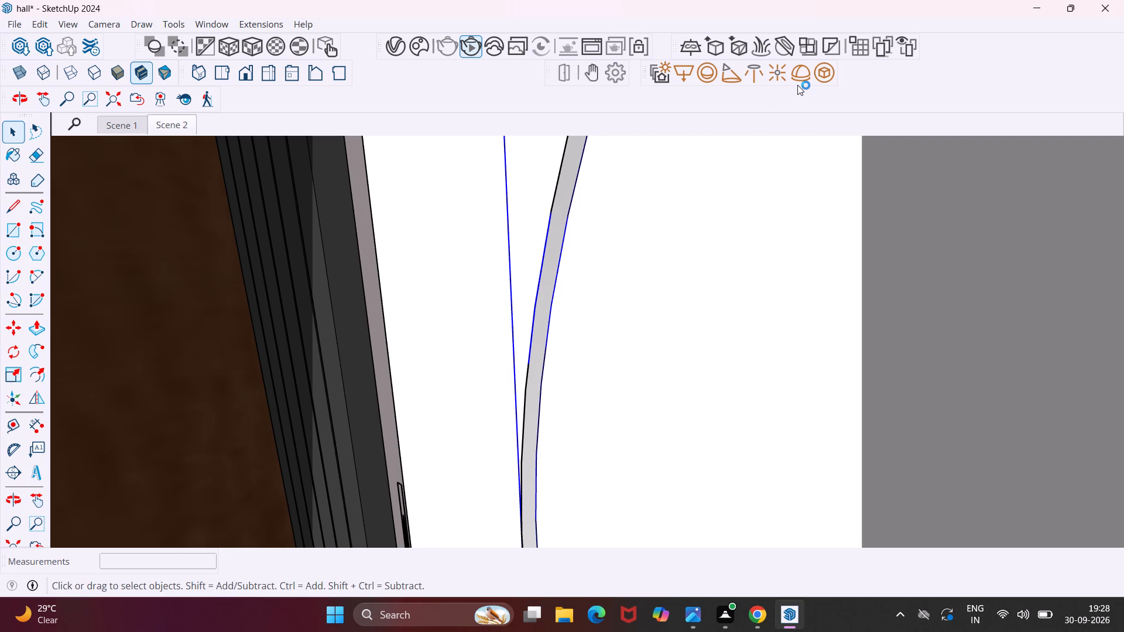
click(816, 78)
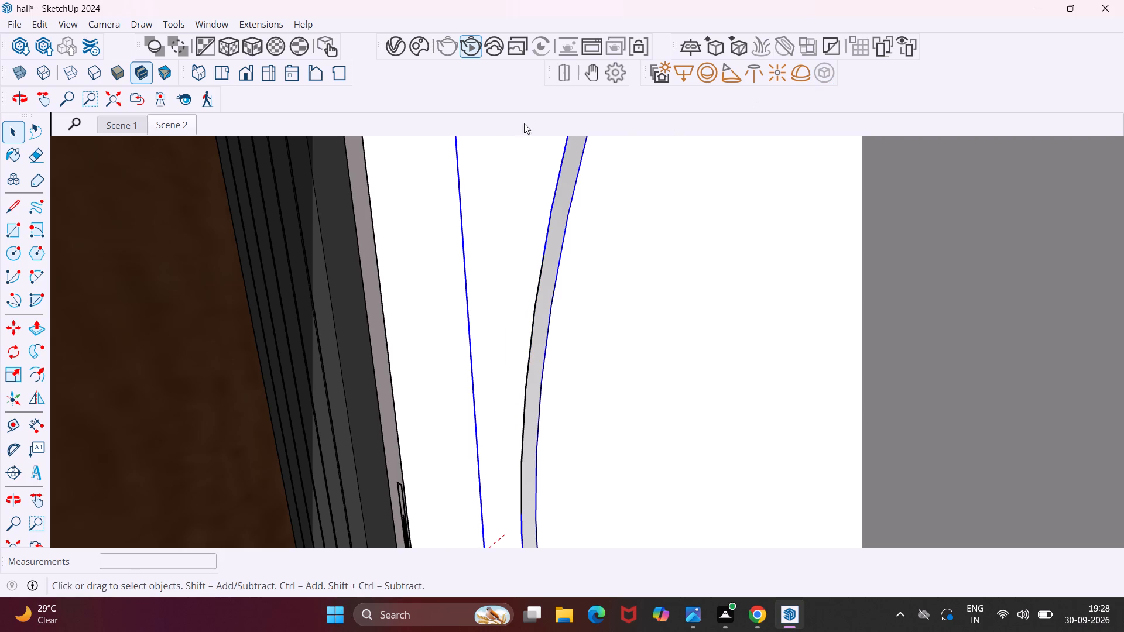
Bring up the light list in the V-Ray Asset Editor and set Mesh Light#15's intensity to 10.
click(400, 47)
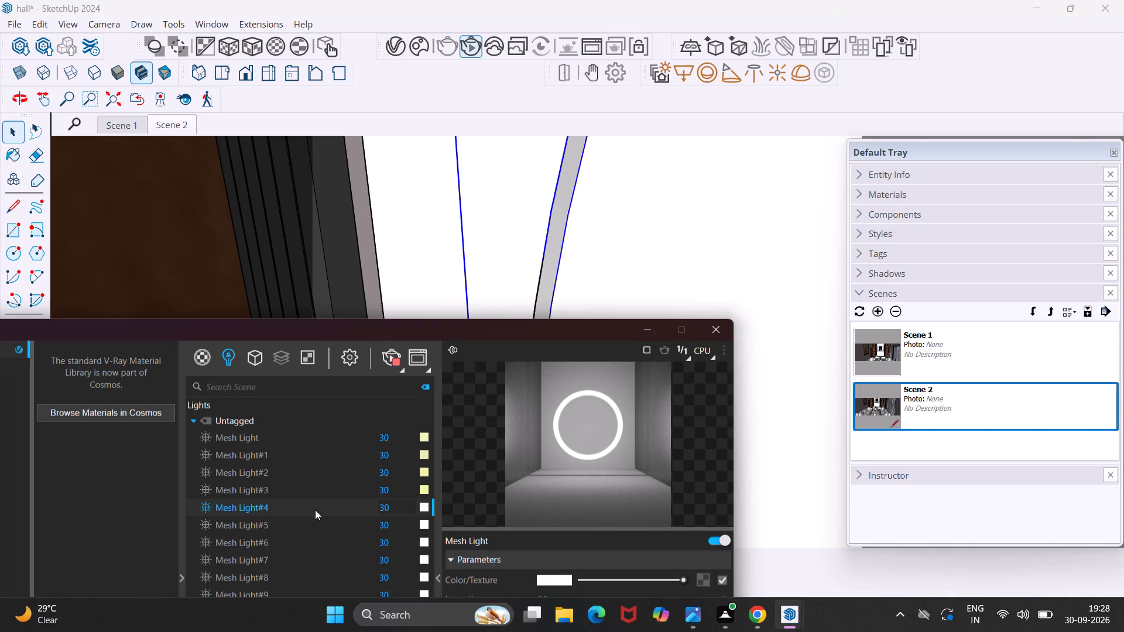
scroll(314, 510, down, 3)
scroll(269, 548, down, 3)
drag(404, 324, 417, 163)
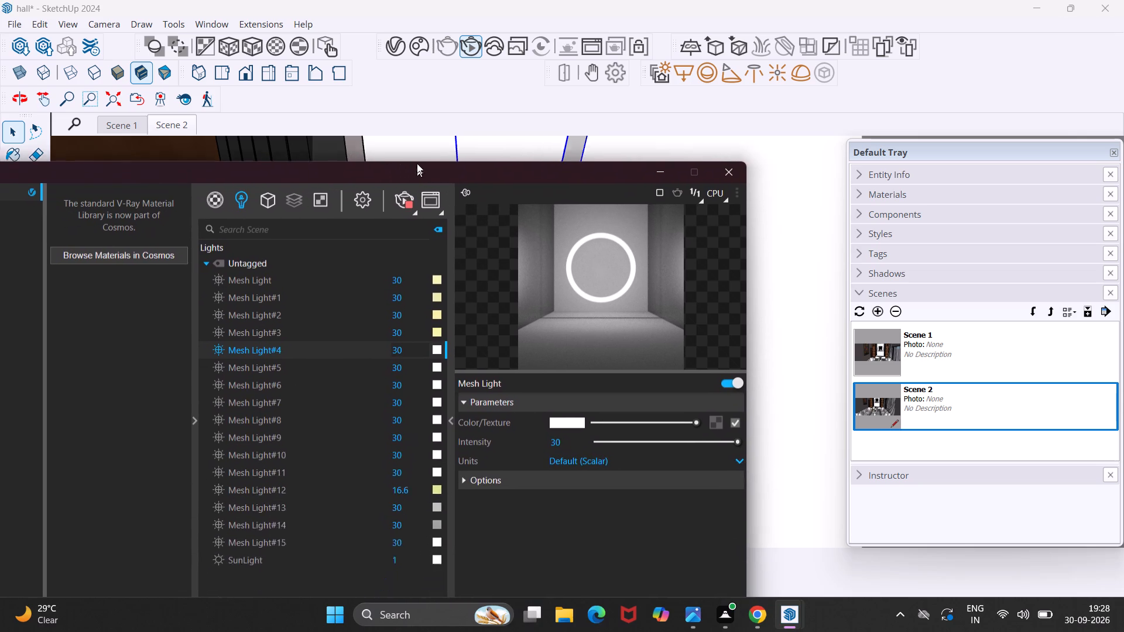
drag(417, 163, 421, 136)
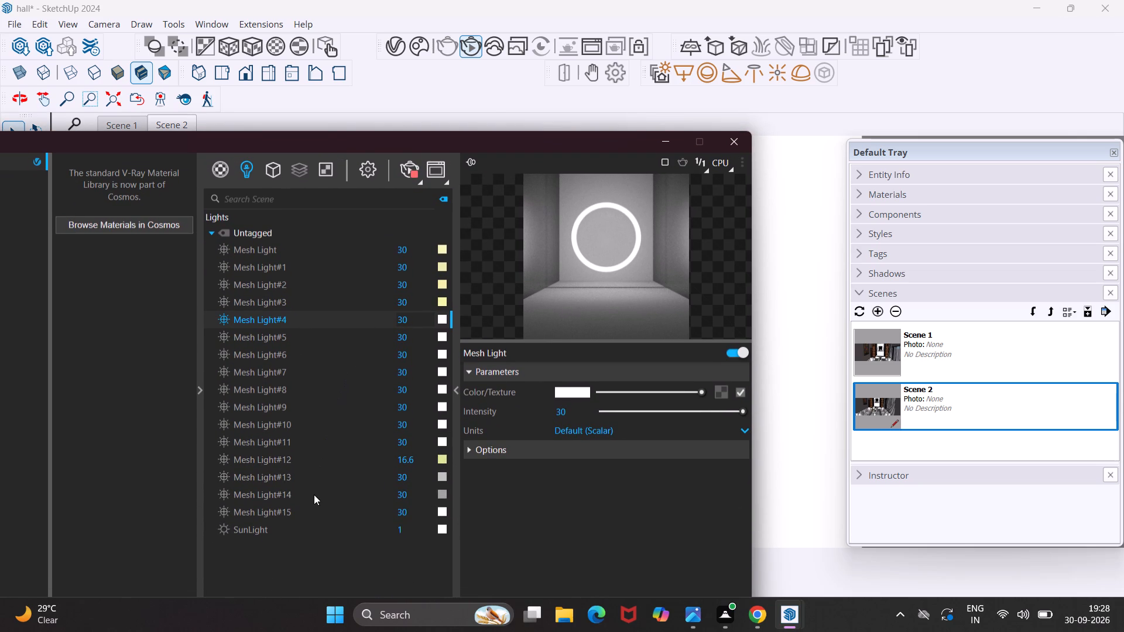
click(311, 513)
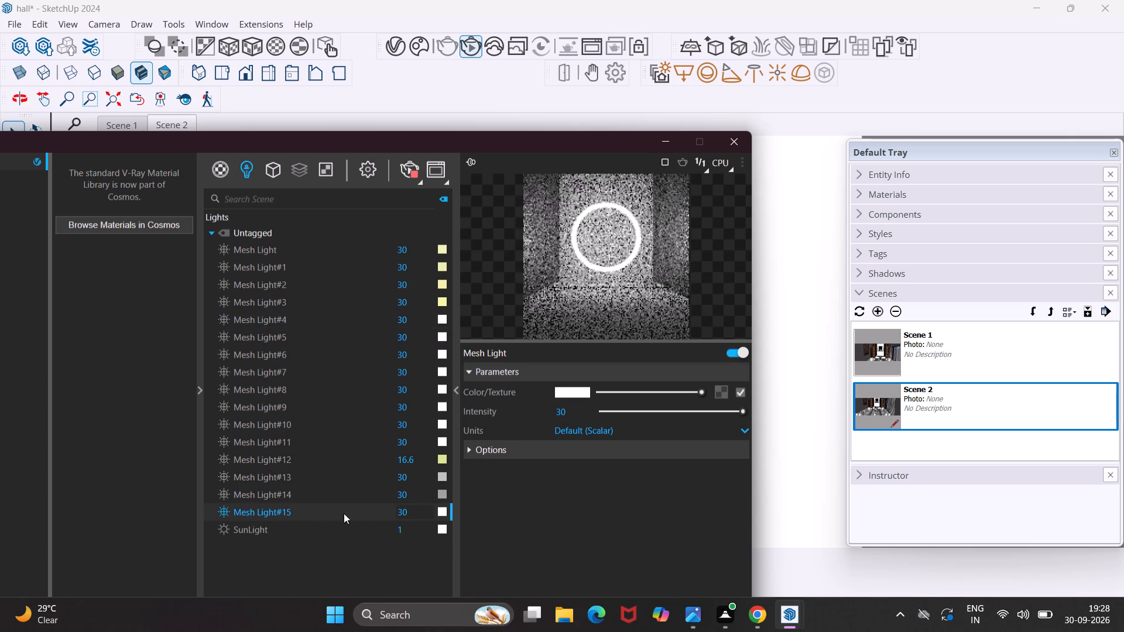
click(419, 511)
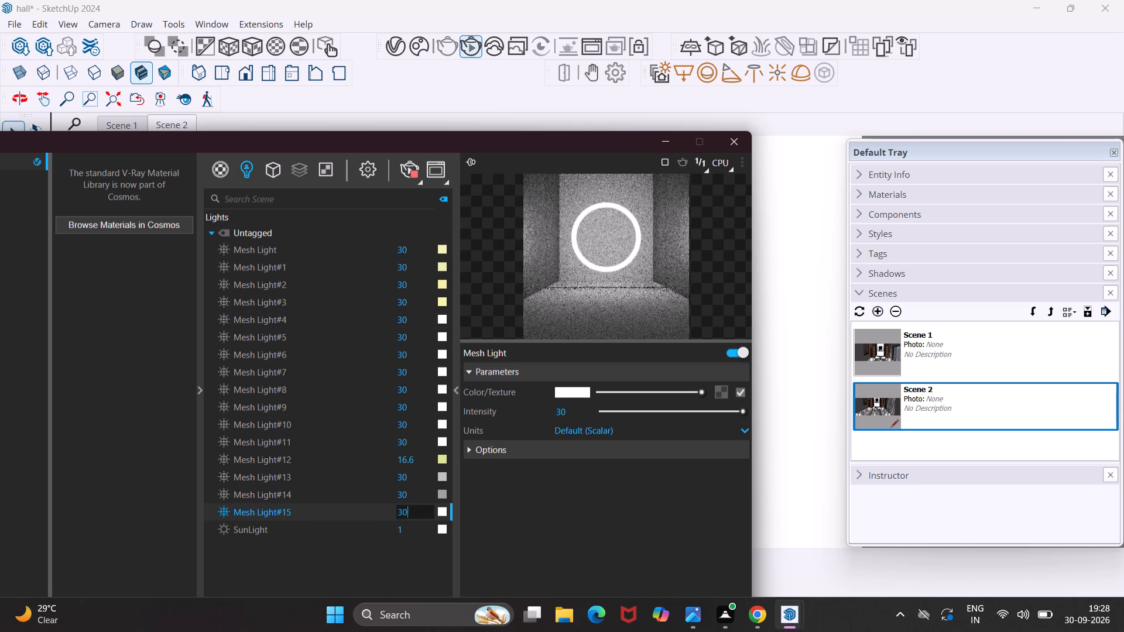
key(BackSpace)
key(BackSpace)
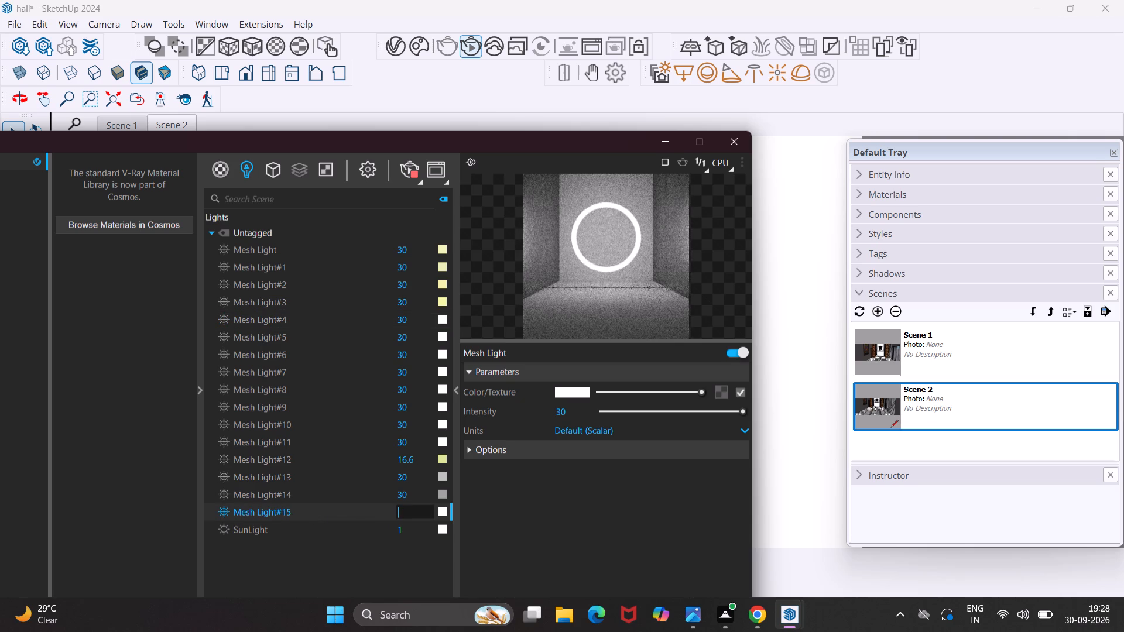
key(1)
key(0)
Set Mesh Light#15's colour to a pale yellow of about R 0.952, G 0.956, B 0.649.
click(439, 511)
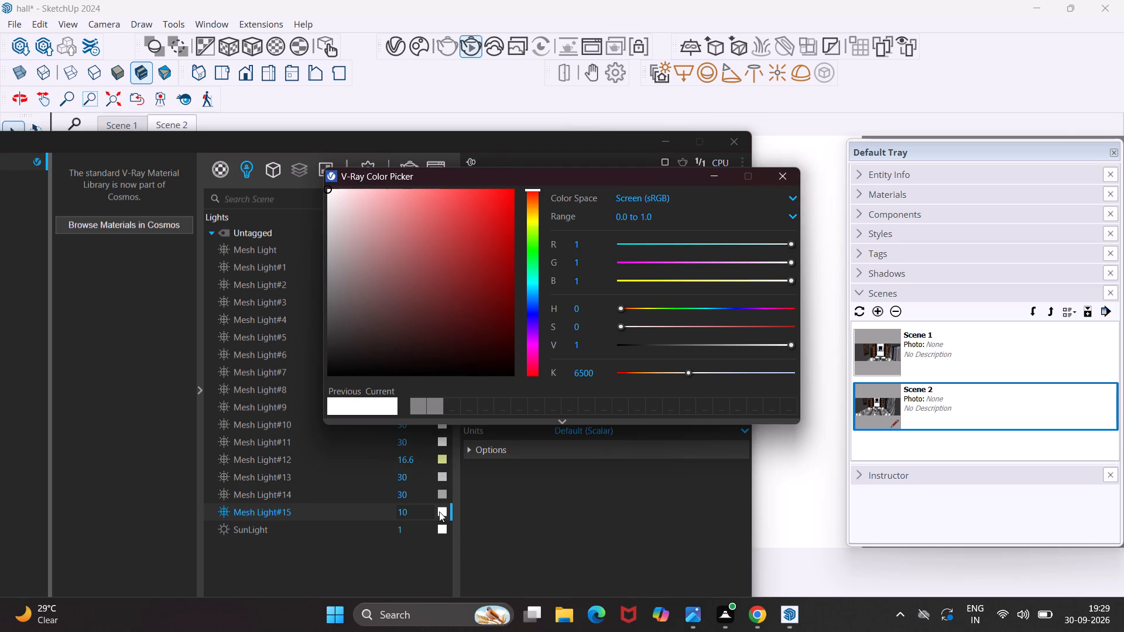
click(532, 221)
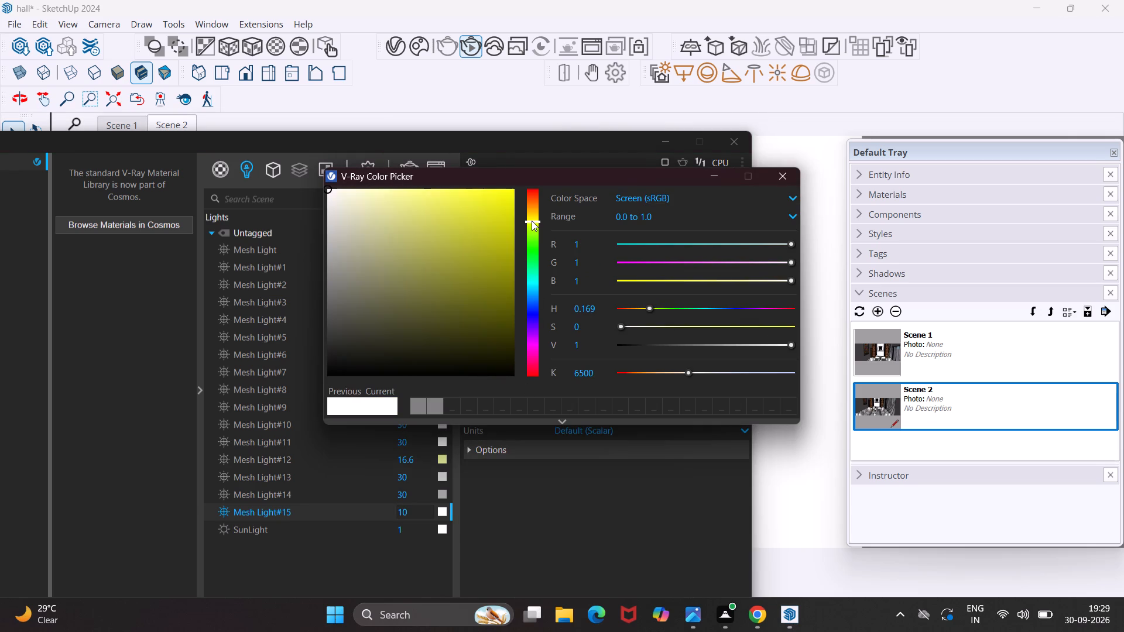
click(392, 205)
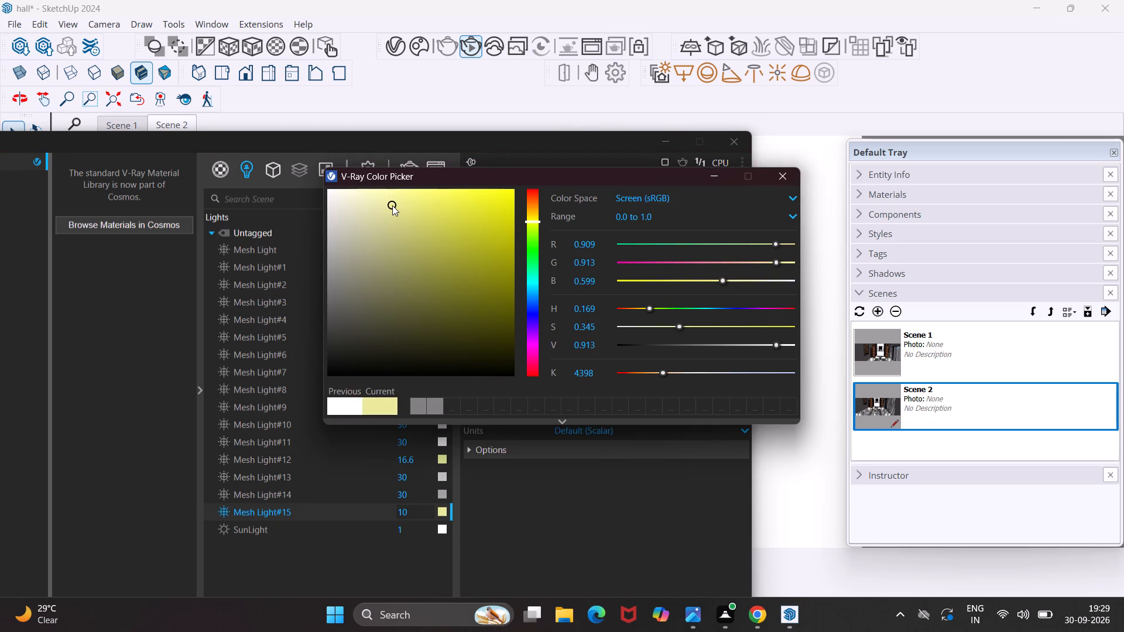
click(388, 198)
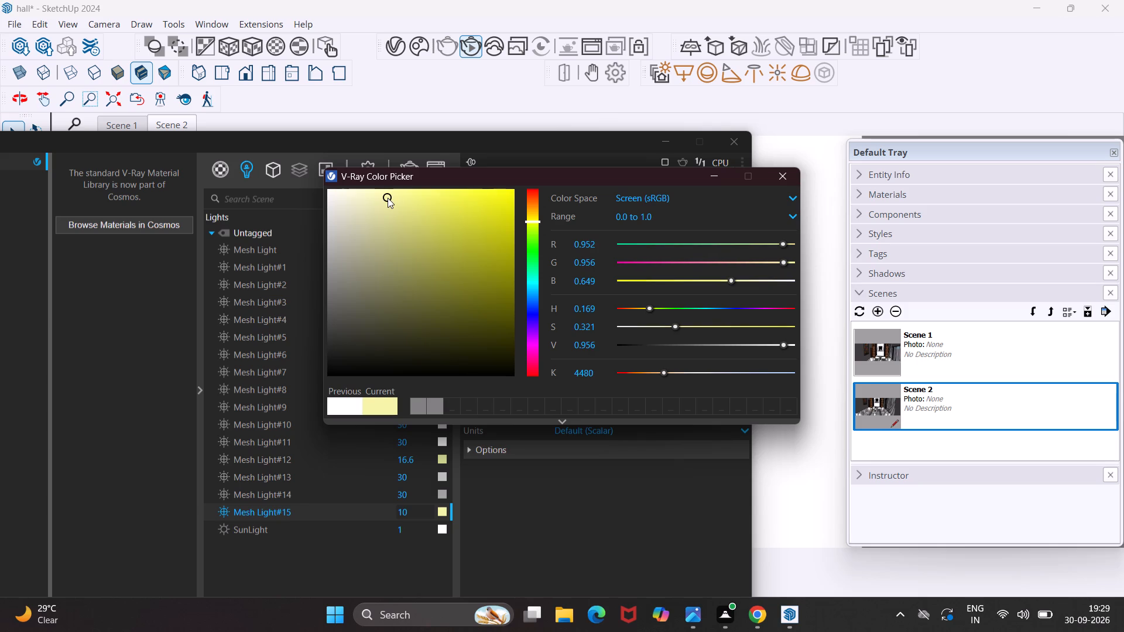
click(785, 175)
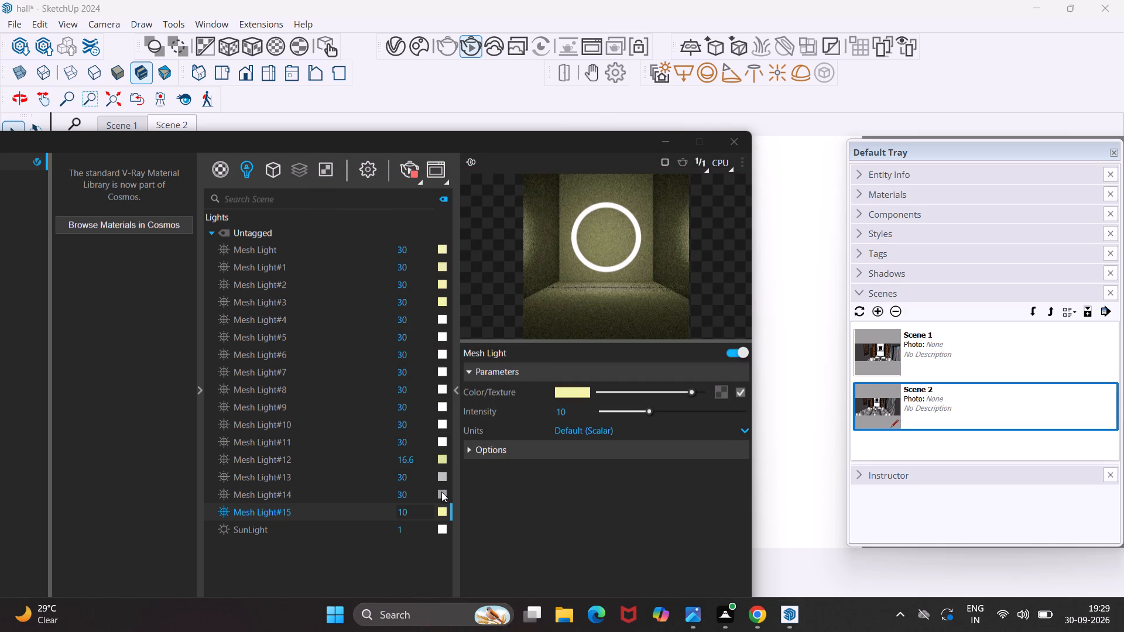
Set Mesh Light#14's colour to a warm pale yellow of about R 0.956, G 0.93, B 0.631.
click(441, 492)
click(530, 218)
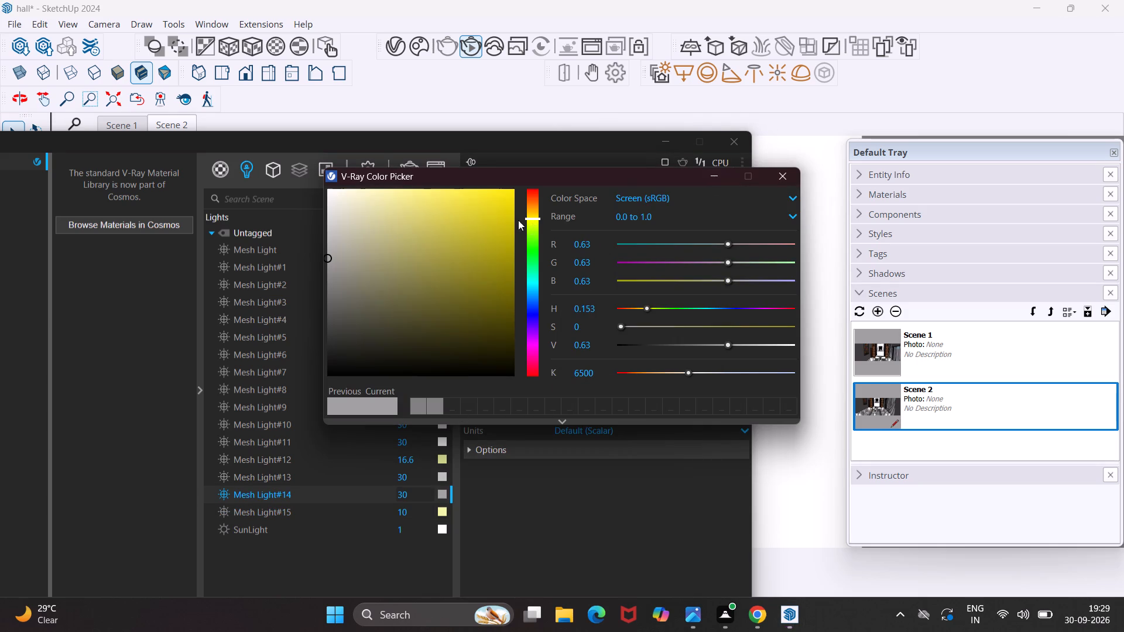
click(408, 204)
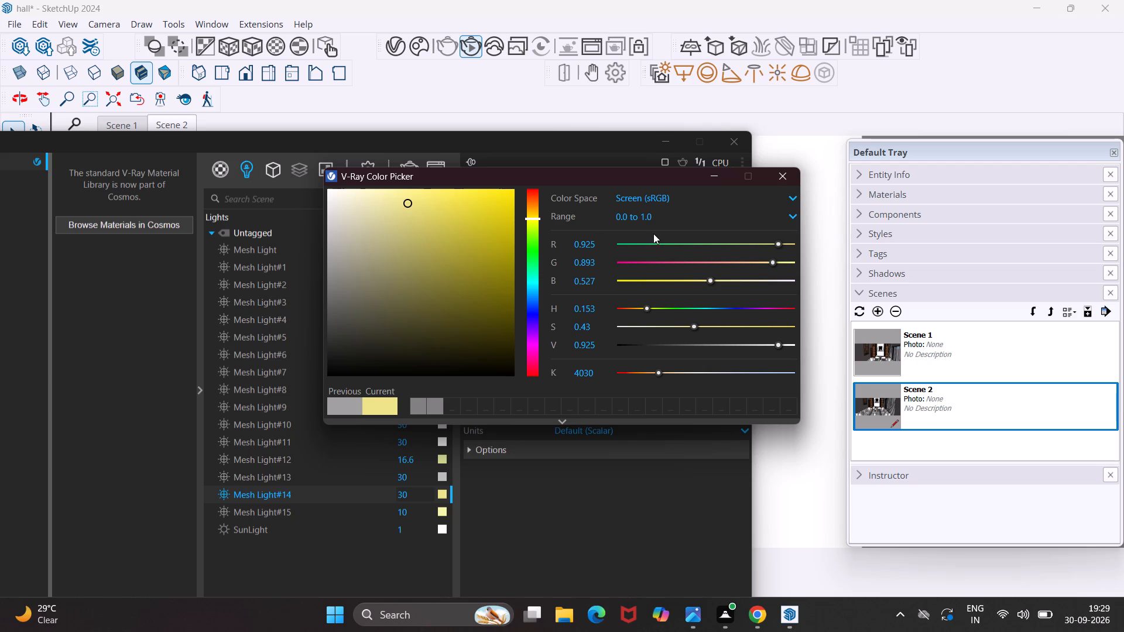
click(392, 198)
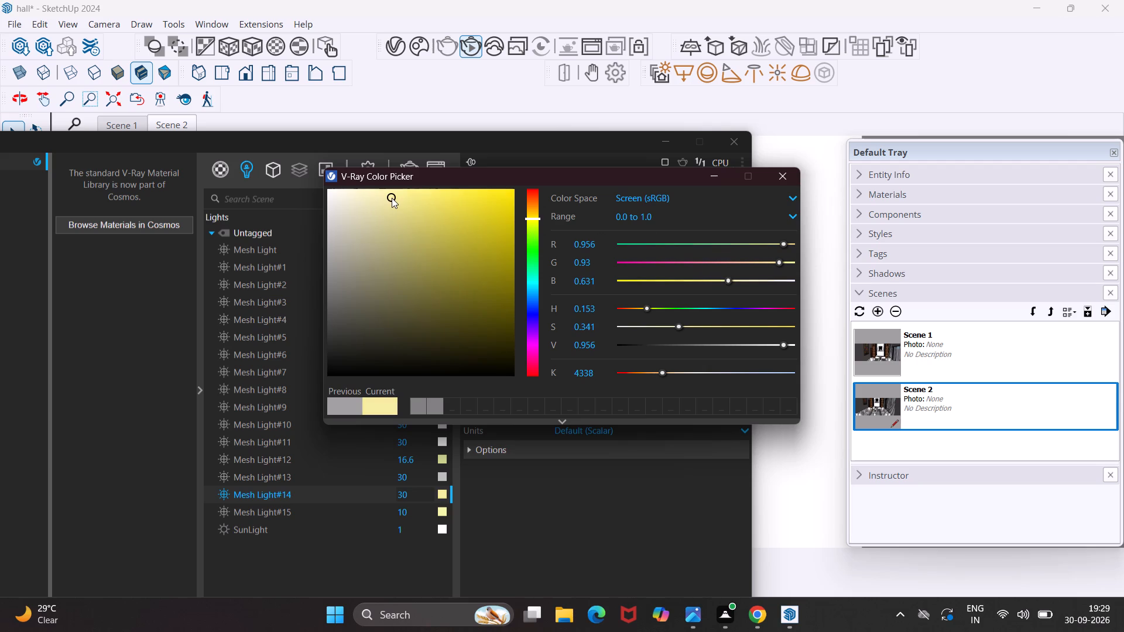
click(770, 176)
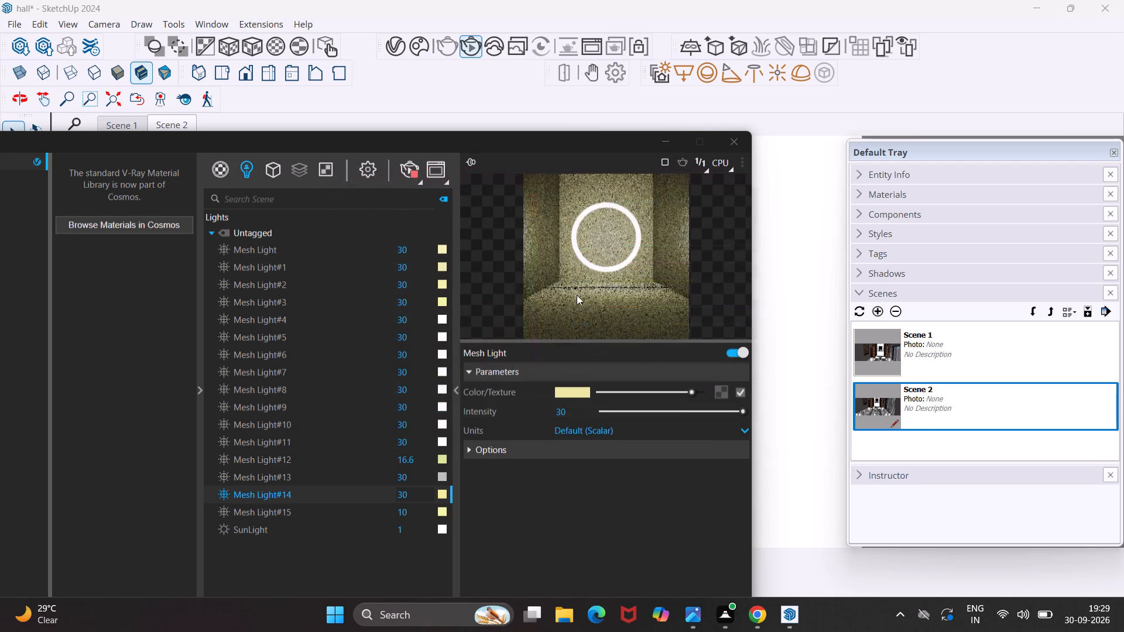
Set Mesh Light#13's colour to a pale yellow of about R 0.897, G 0.925, B 0.657.
click(444, 475)
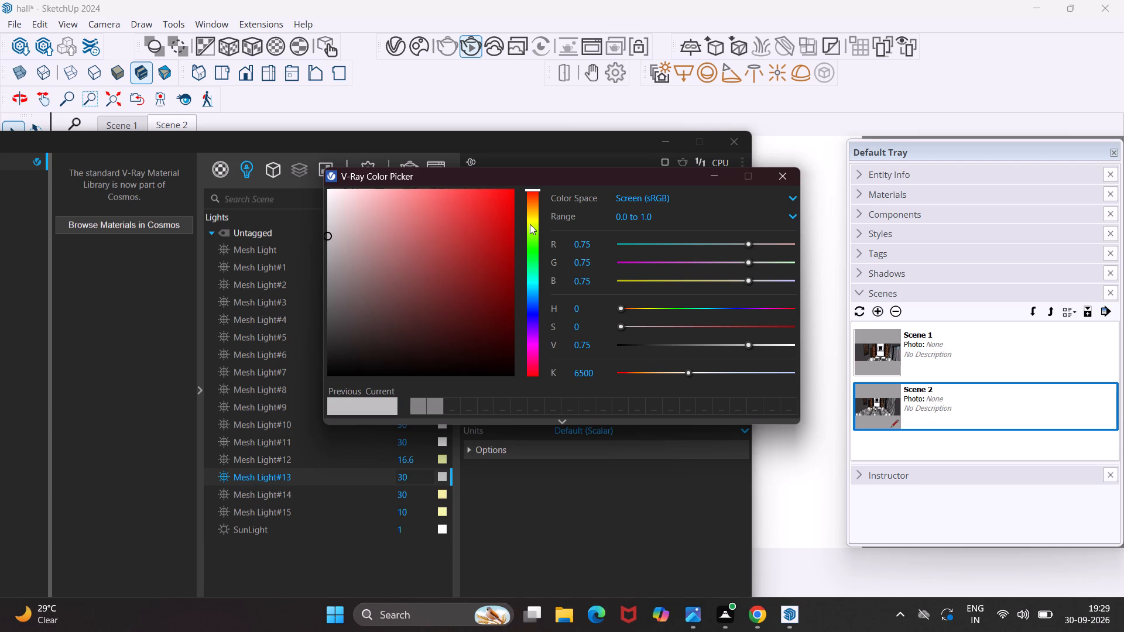
click(530, 224)
click(382, 204)
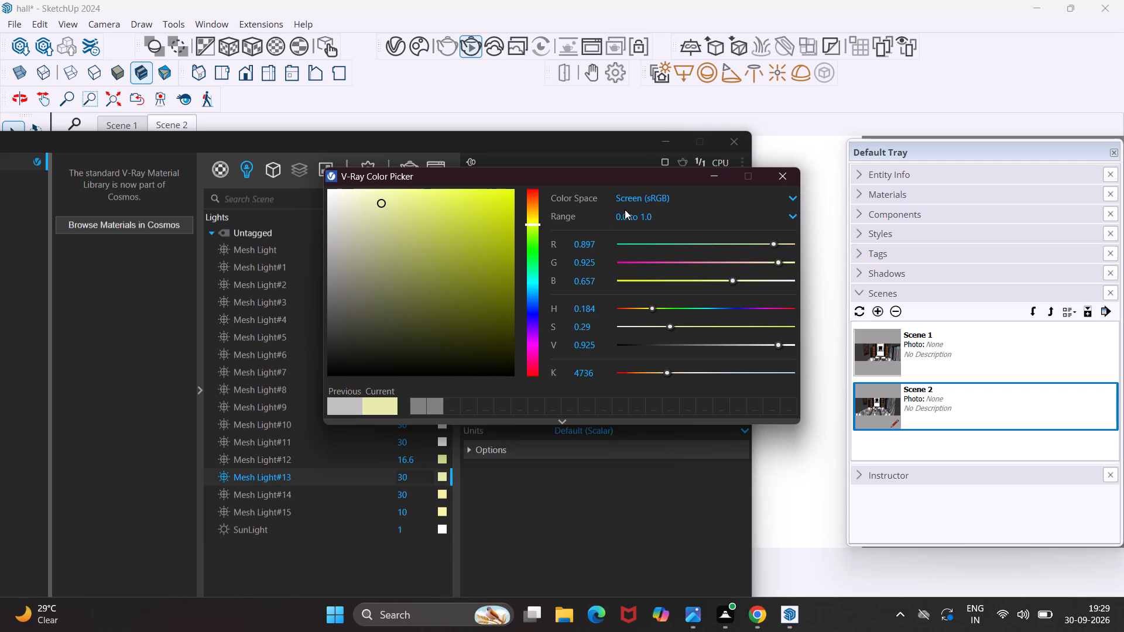
click(797, 173)
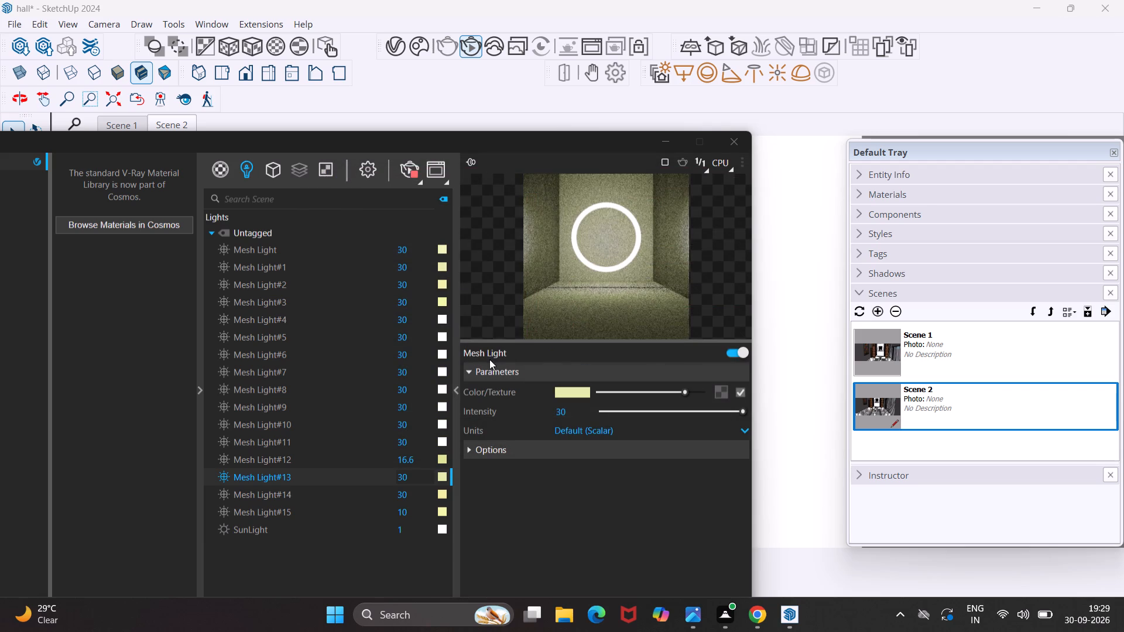
Set Mesh Light#4's colour to a bright pale yellow of about R 0.984, G 0.981, B 0.714.
click(443, 319)
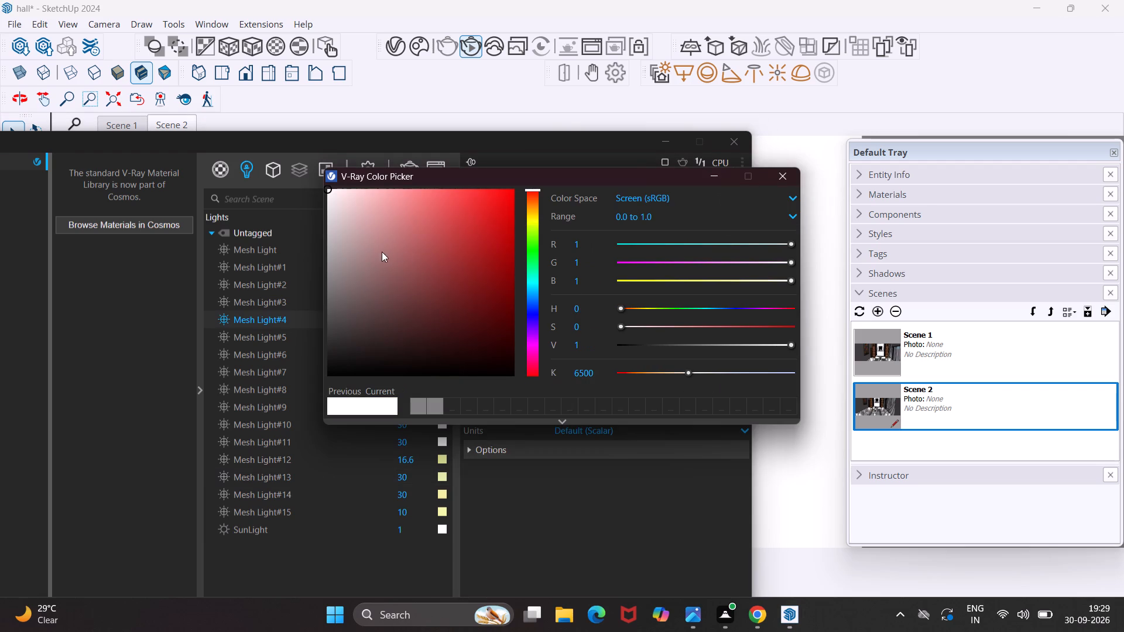
click(533, 220)
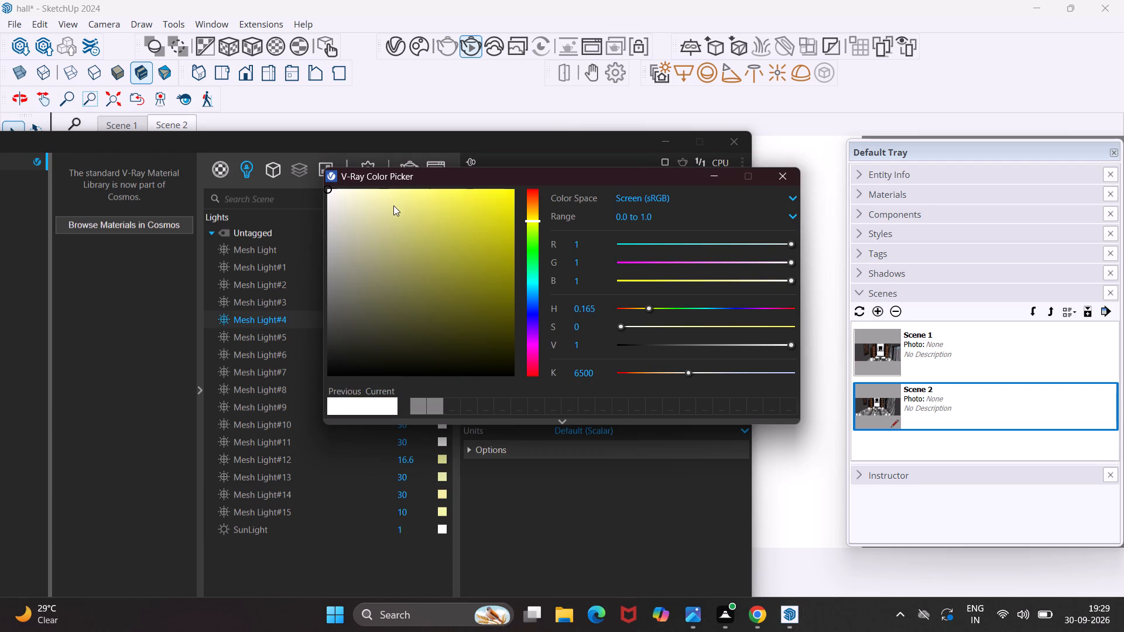
click(393, 198)
click(379, 193)
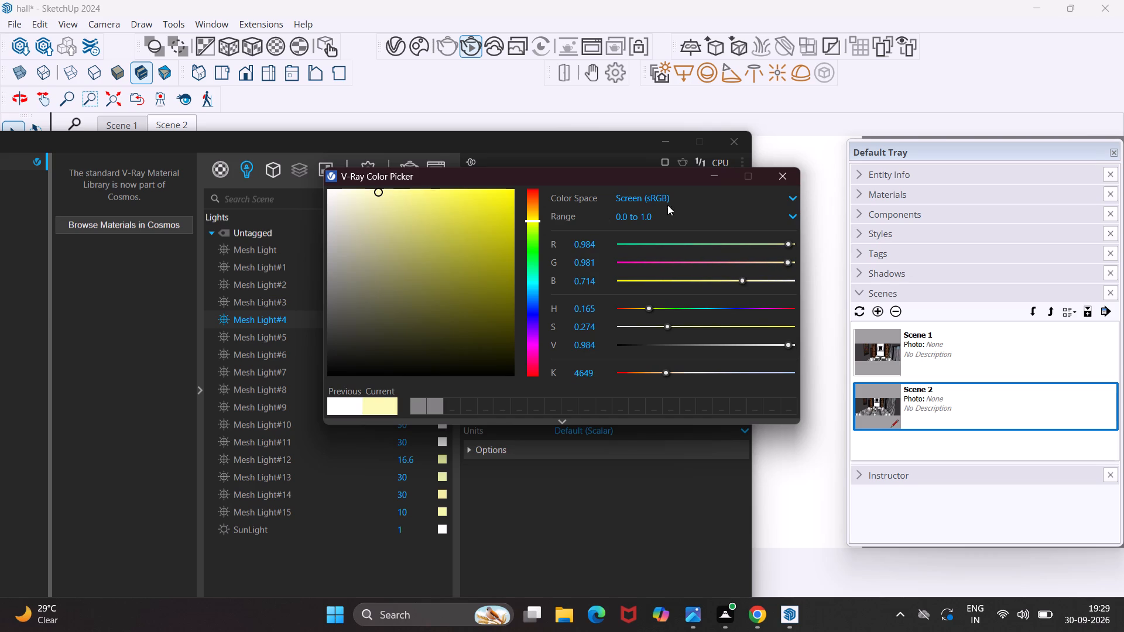
click(768, 174)
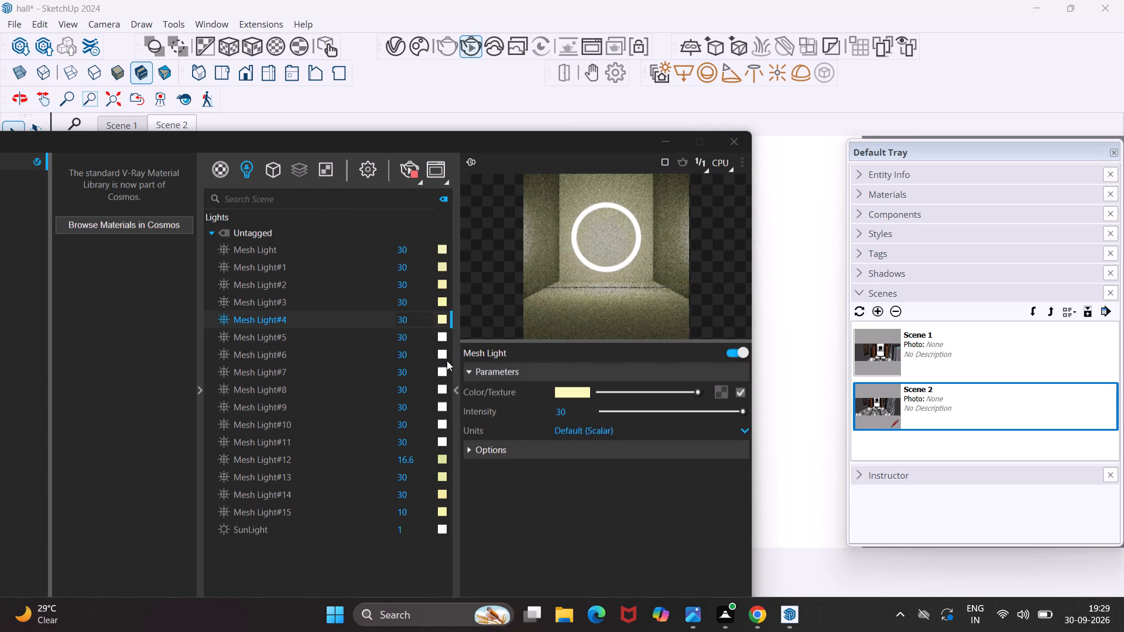
Set Mesh Light#5's colour to a warm pale yellow of about R 0.948, G 0.929, B 0.611.
click(438, 332)
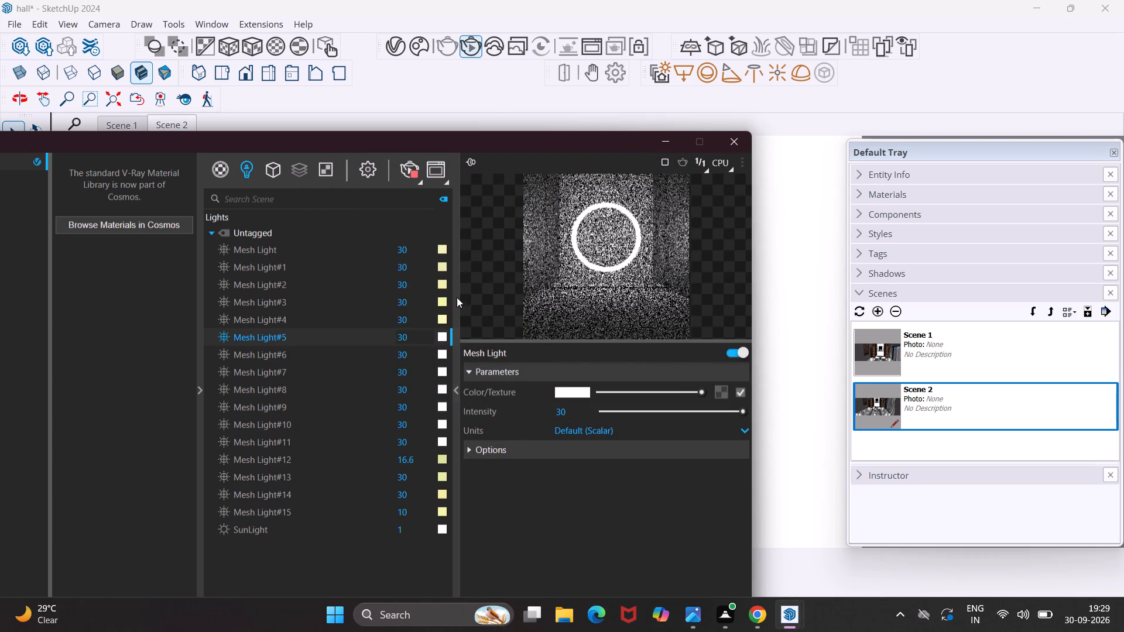
click(560, 397)
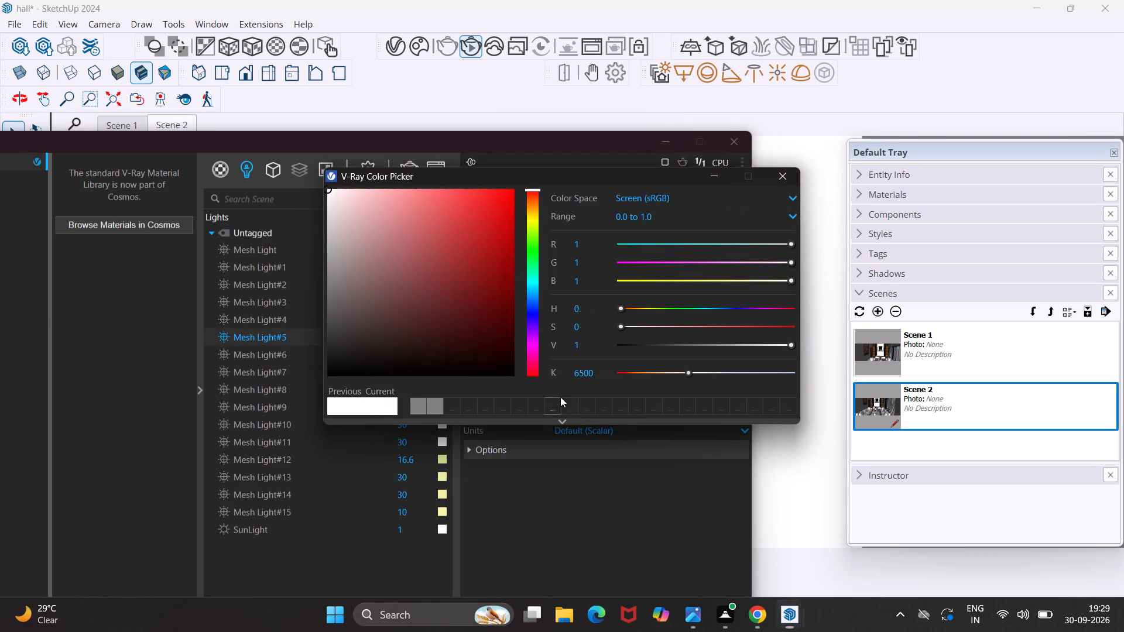
click(532, 219)
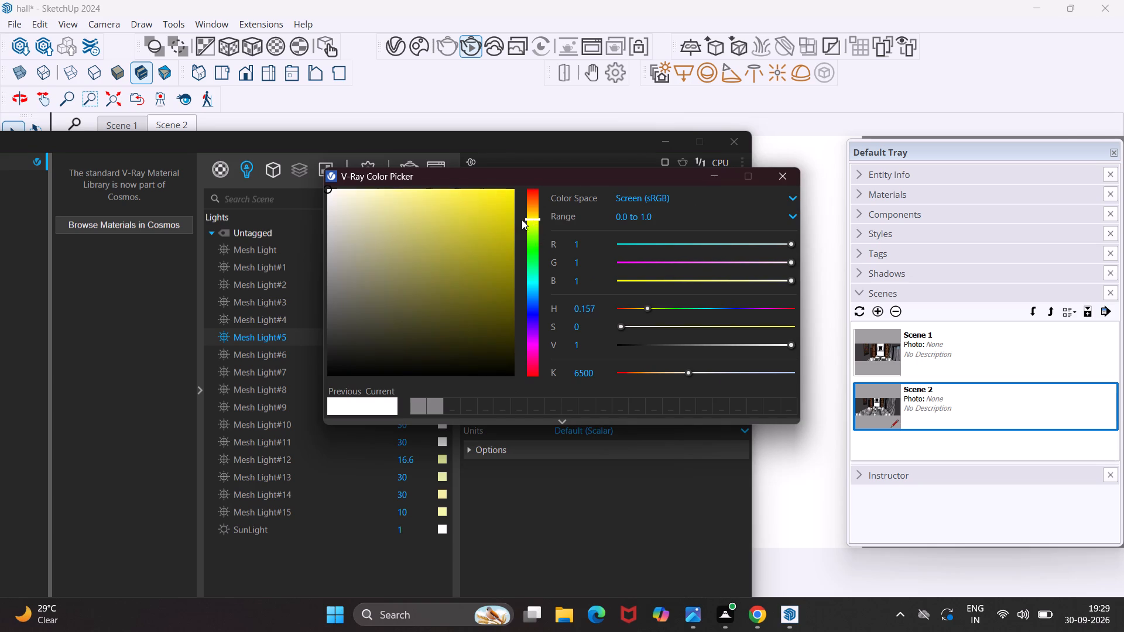
click(394, 199)
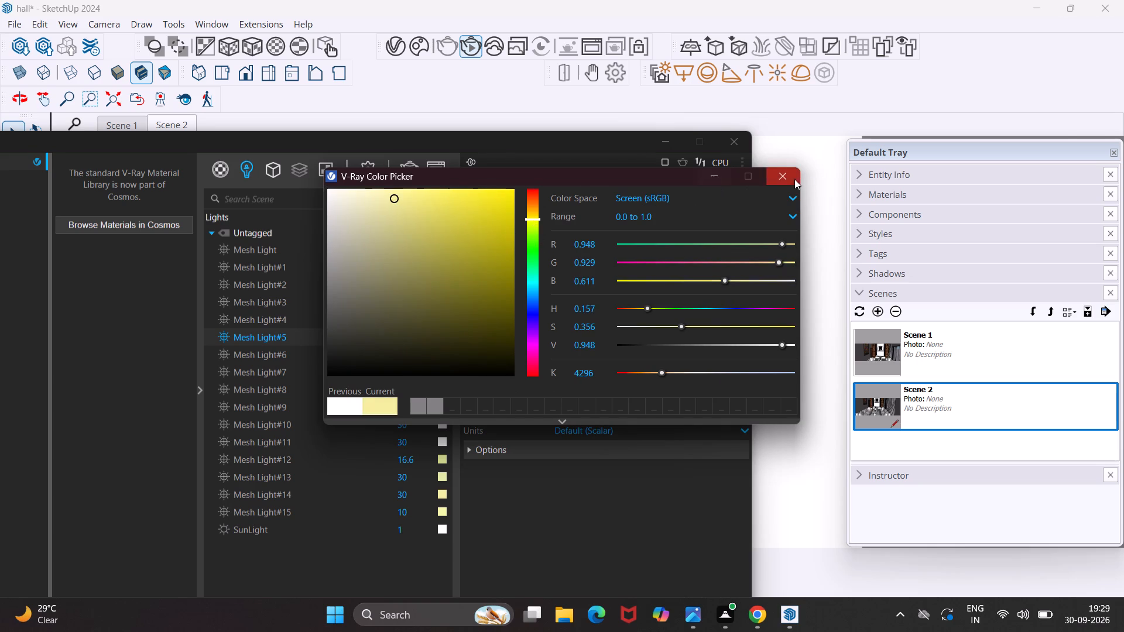
click(787, 177)
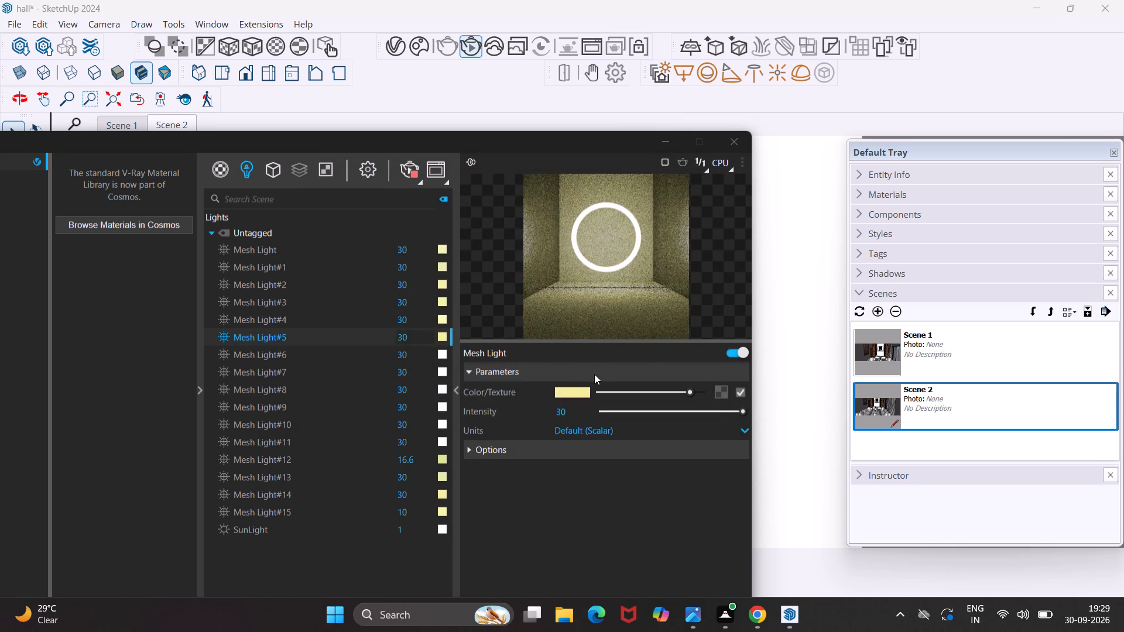
Set Mesh Light#6's colour to a pale yellow of about R 0.941, G 0.926, B 0.694.
click(437, 356)
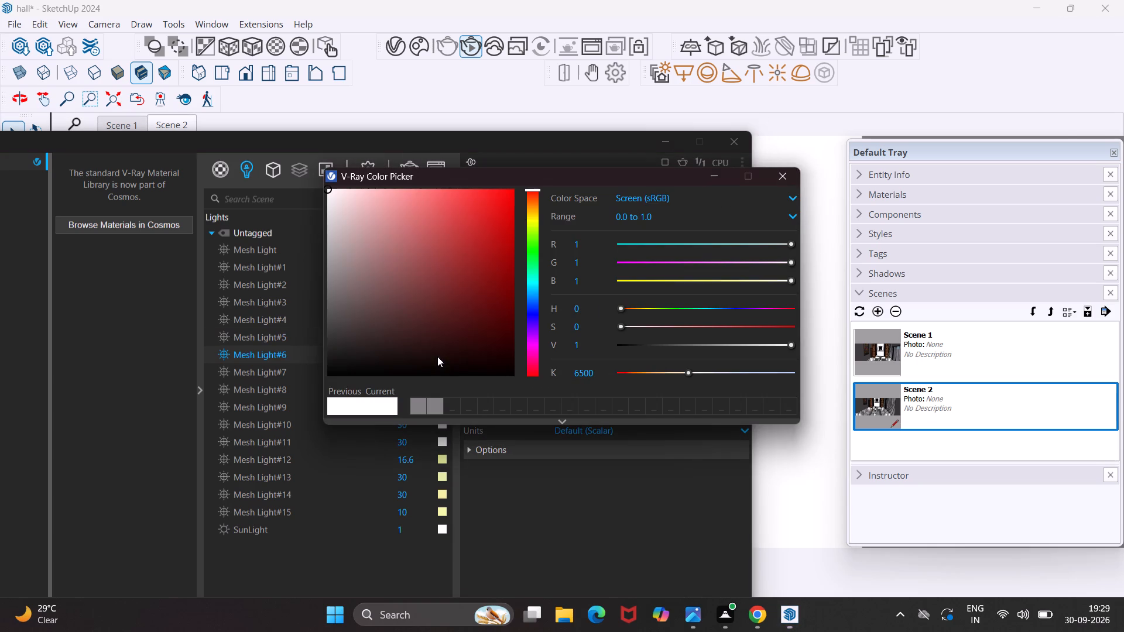
click(536, 219)
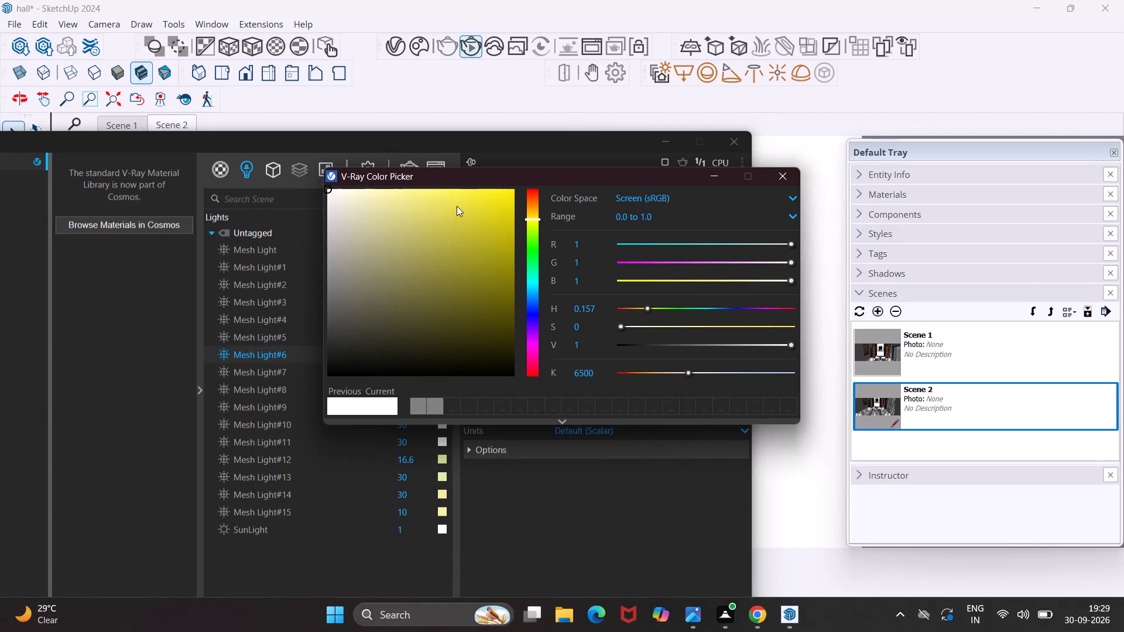
click(383, 212)
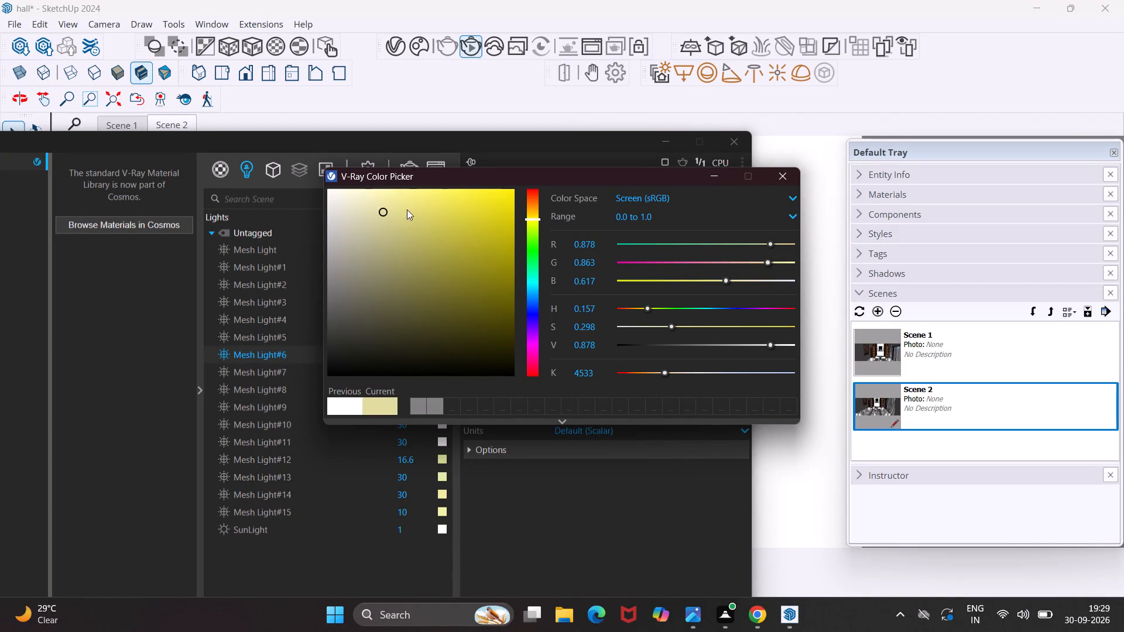
click(376, 201)
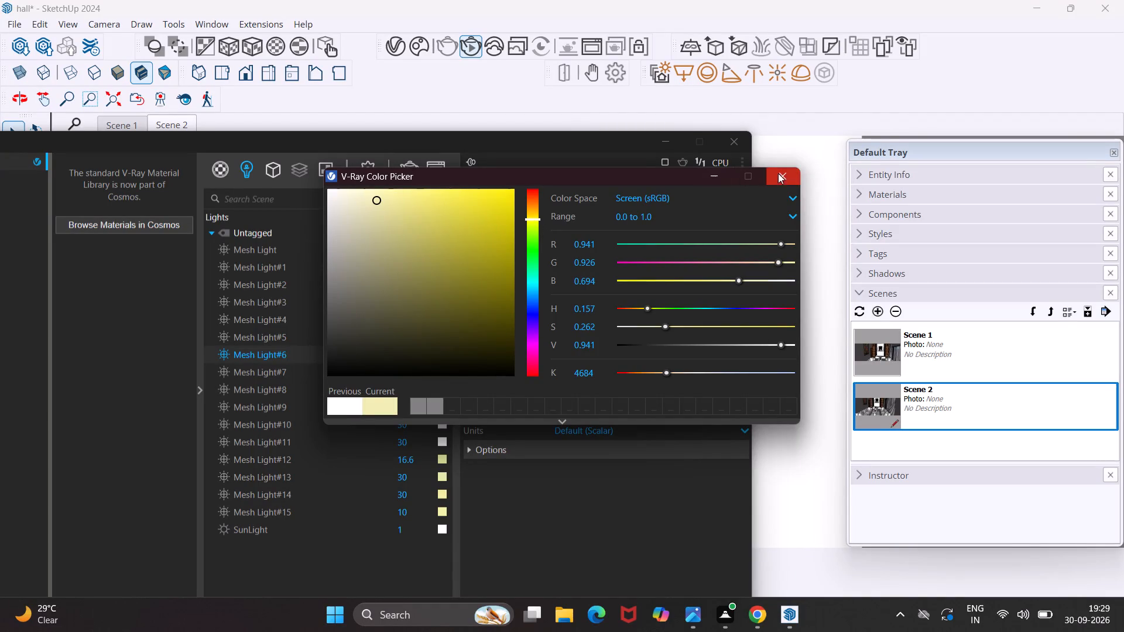
click(779, 172)
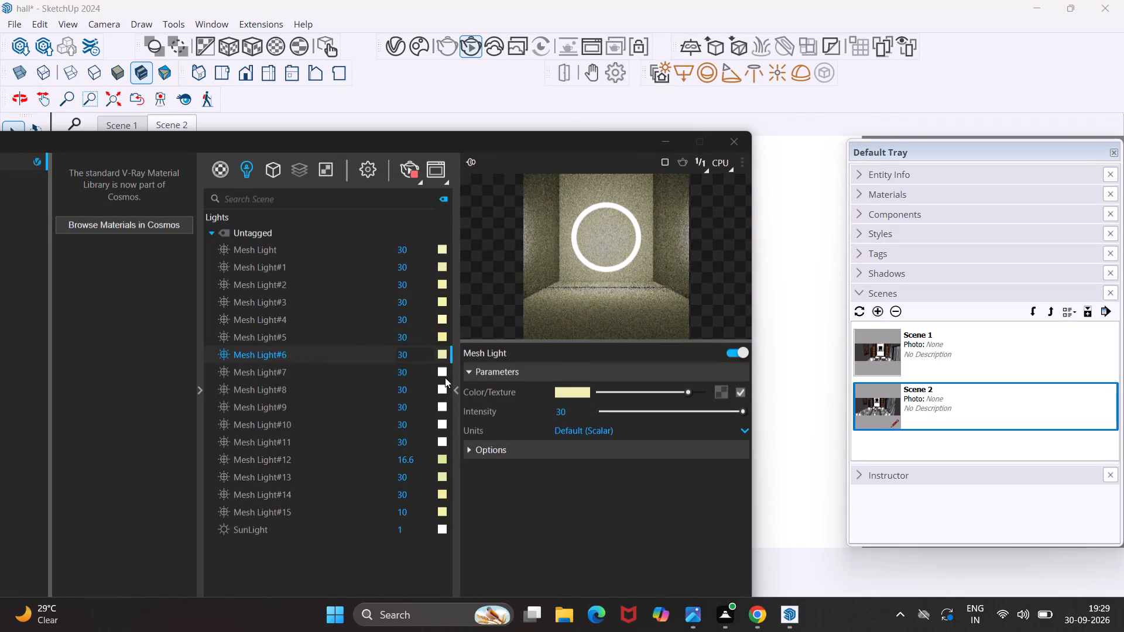
Set Mesh Light#7's colour to a warm cream of about R 0.929, G 0.884, B 0.671.
click(443, 373)
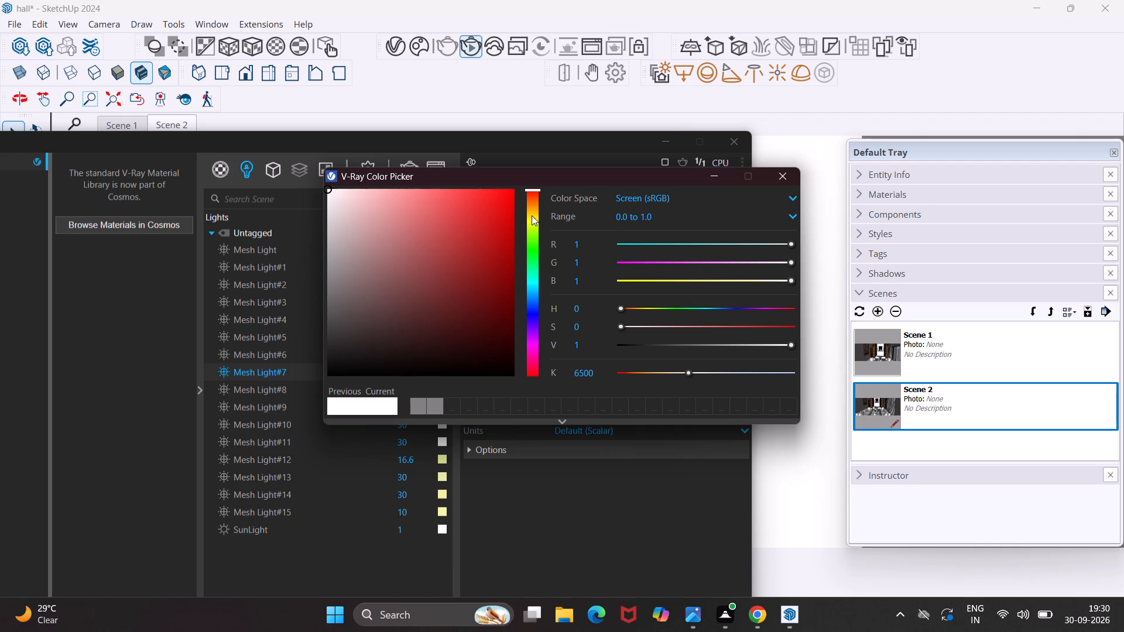
click(531, 215)
click(407, 204)
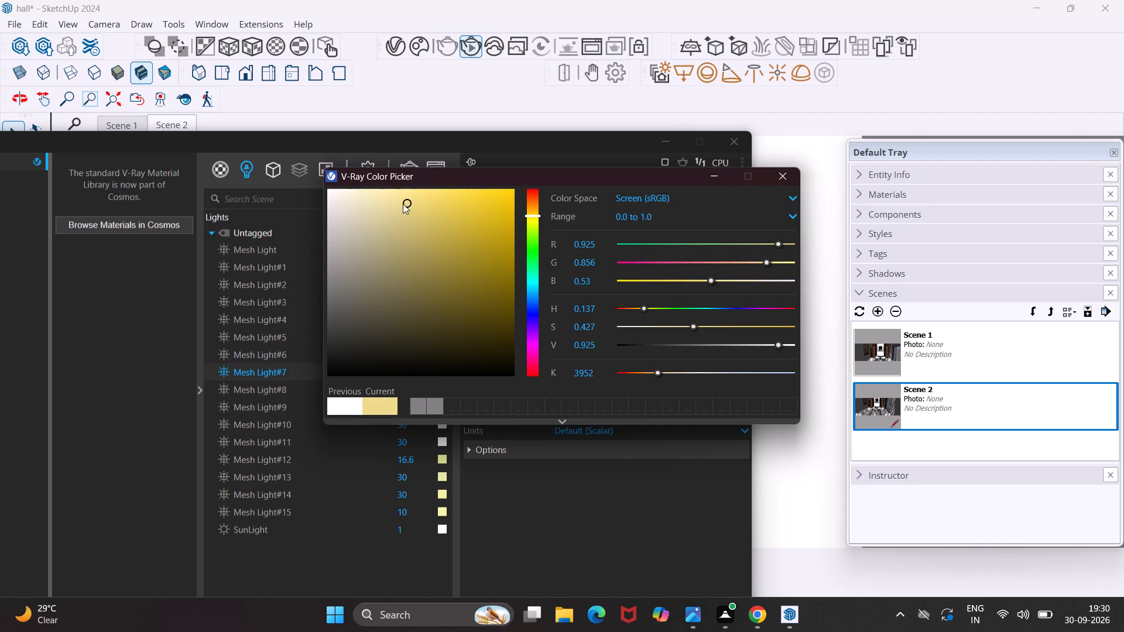
click(379, 202)
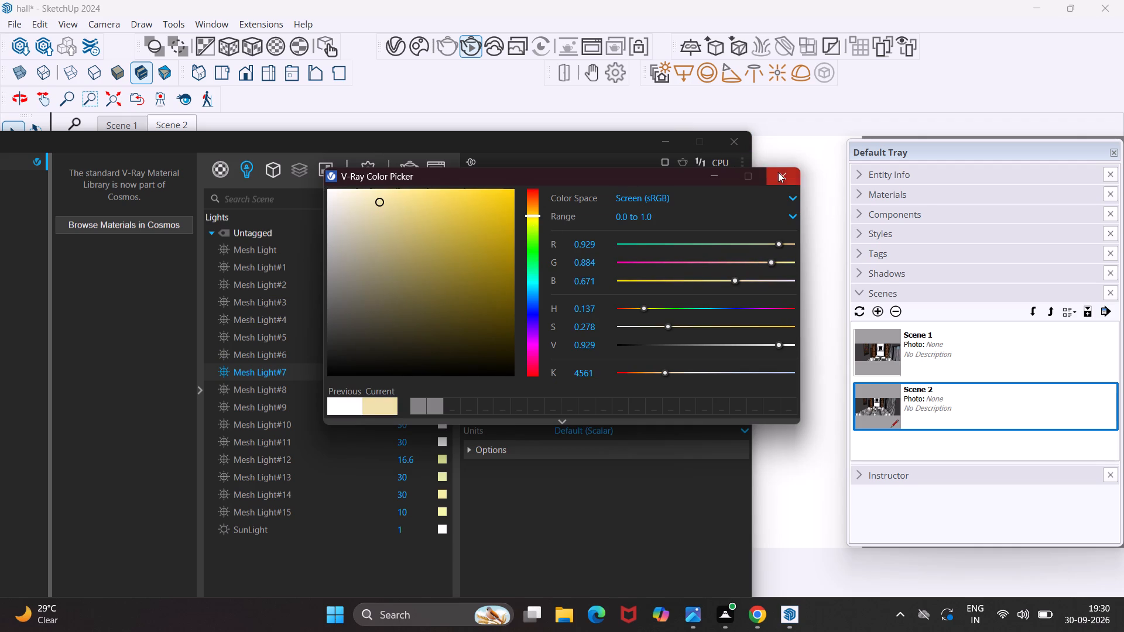
click(778, 172)
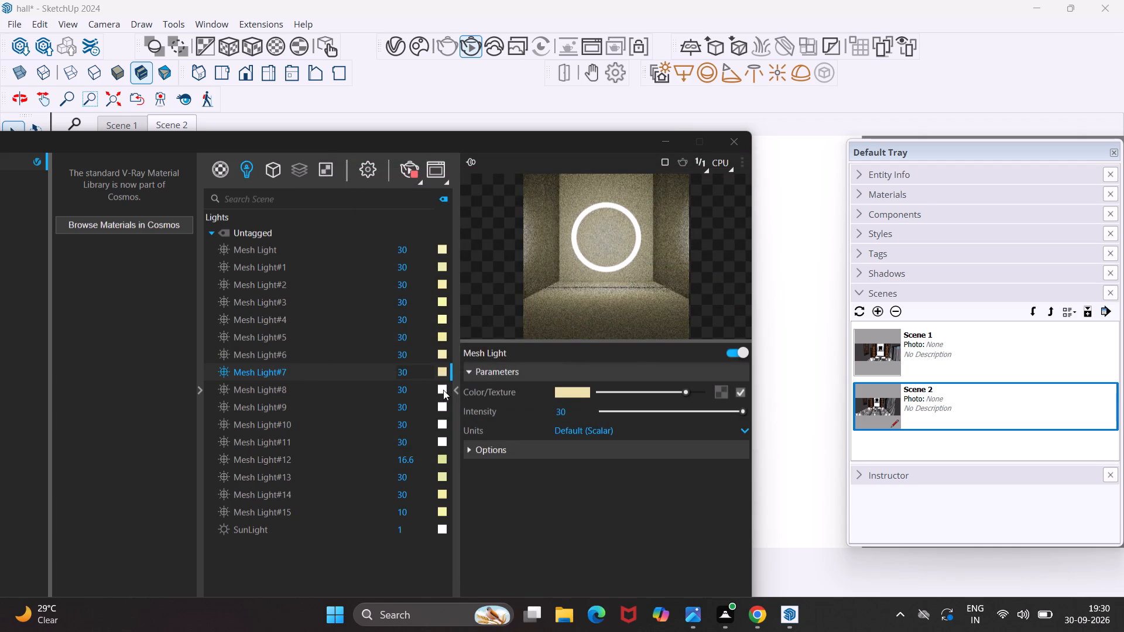
Set Mesh Light#8's colour to a warm pale yellow of about R 0.956, G 0.93, B 0.701.
click(443, 389)
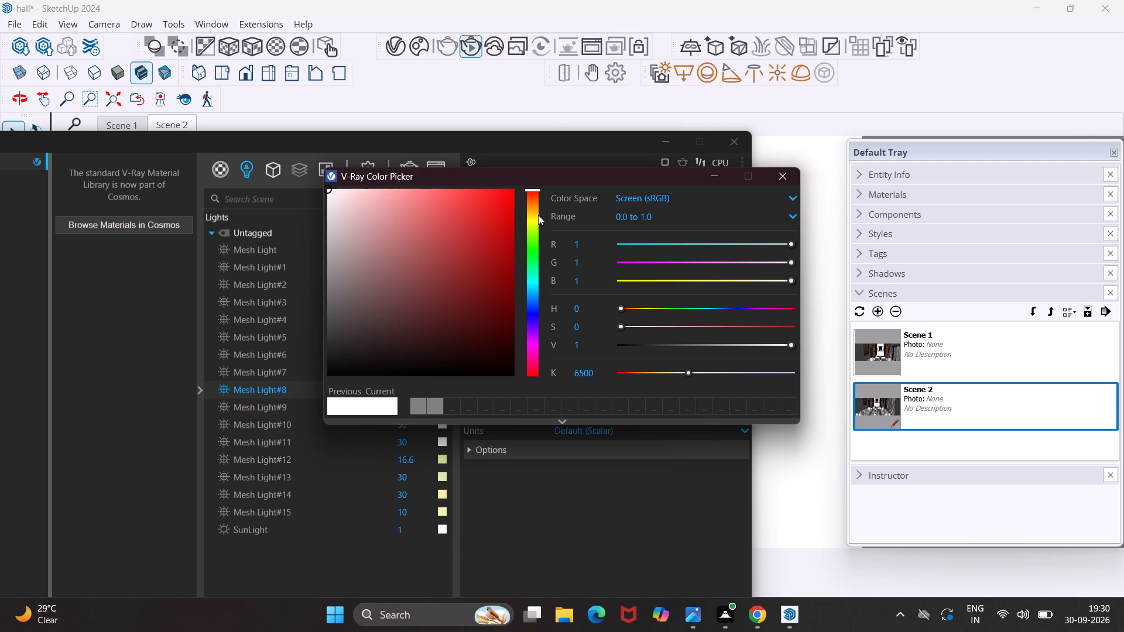
click(535, 217)
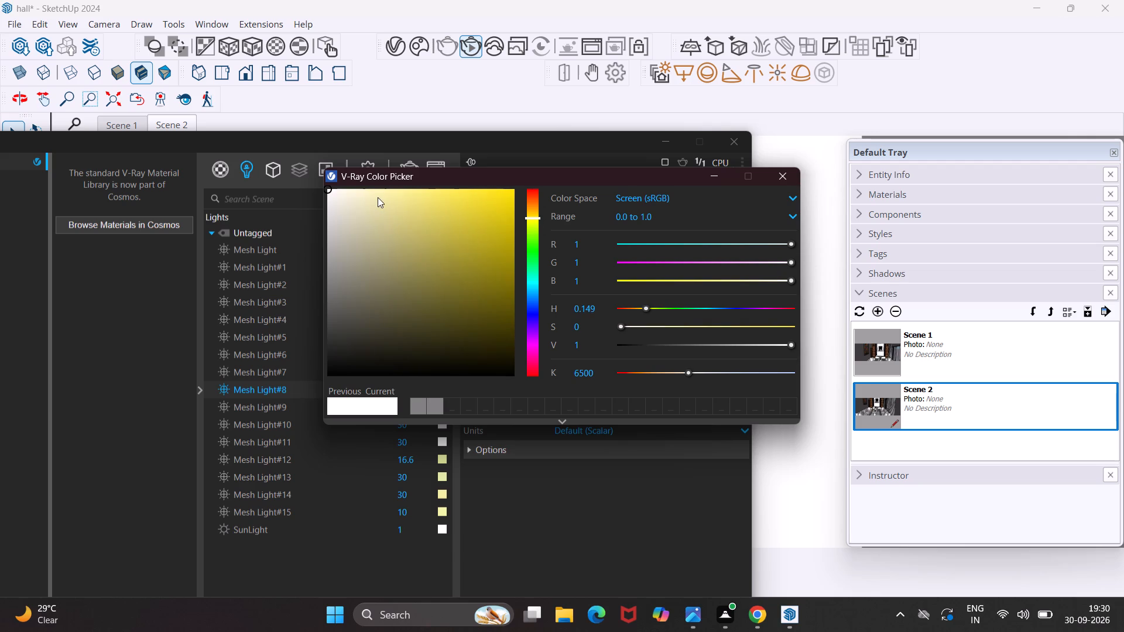
click(378, 197)
click(772, 179)
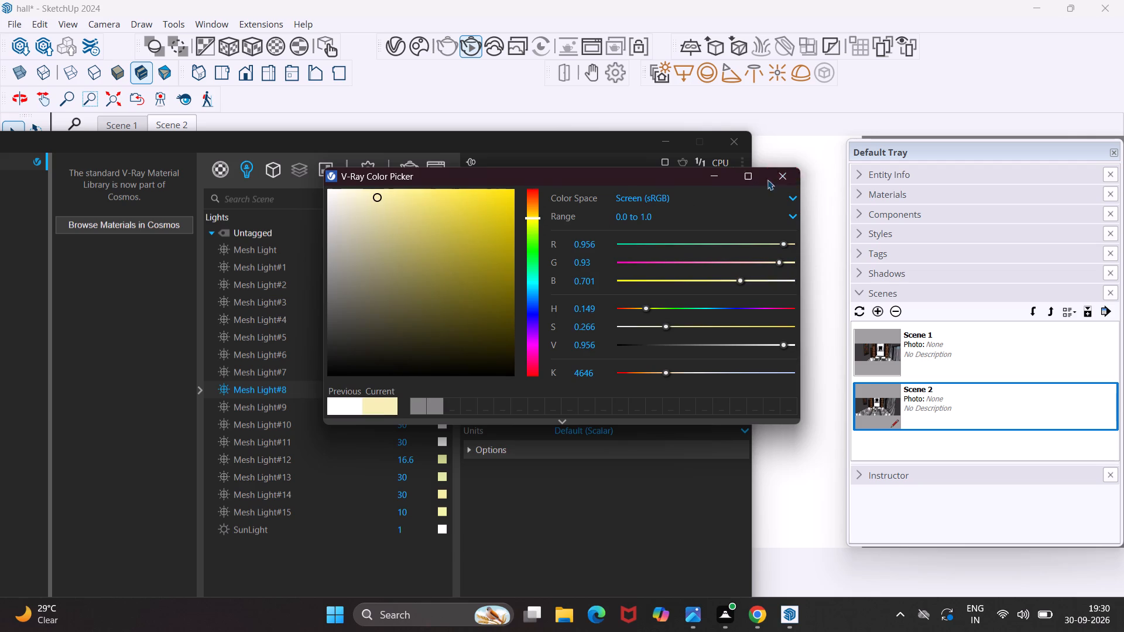
Set Mesh Light#9's colour to a pale yellow of about R 0.896, G 0.909, B 0.692.
click(443, 406)
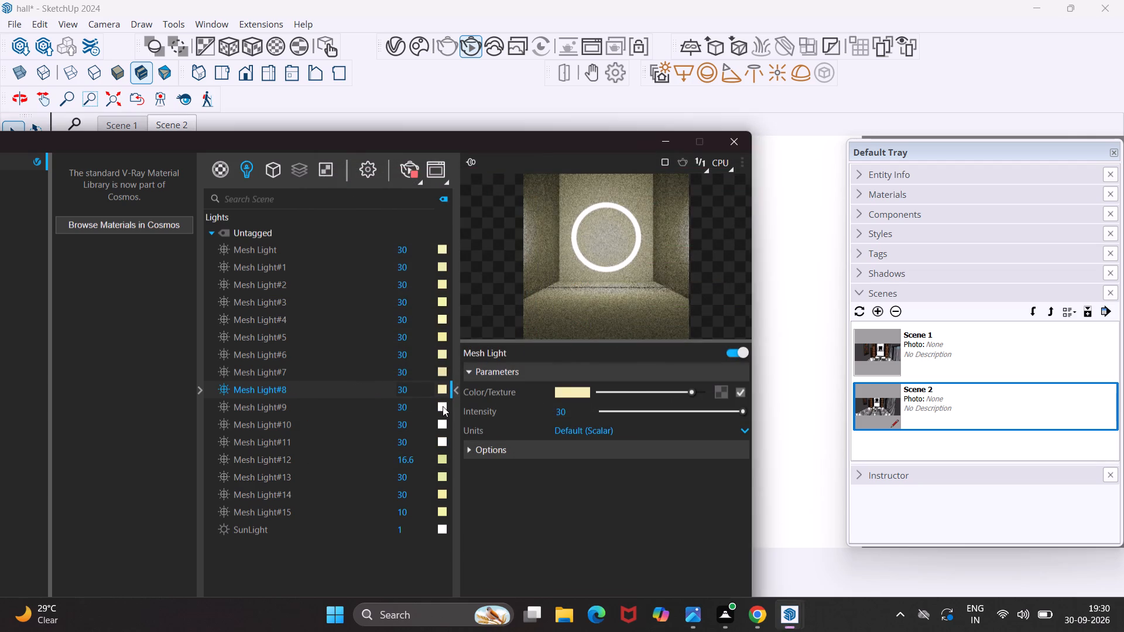
click(530, 222)
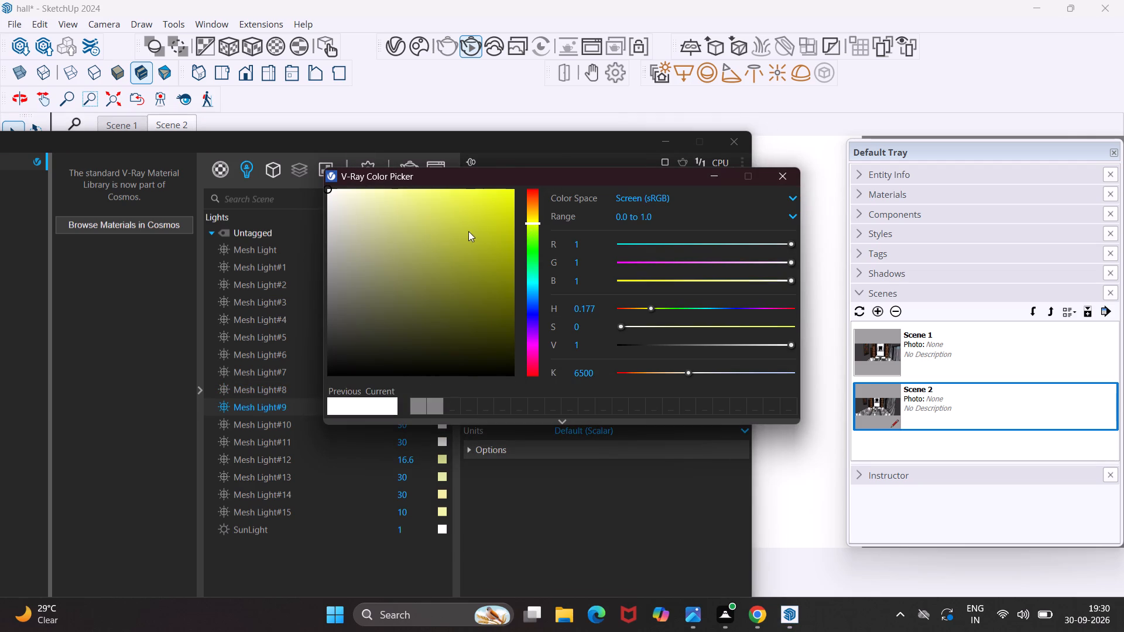
click(372, 206)
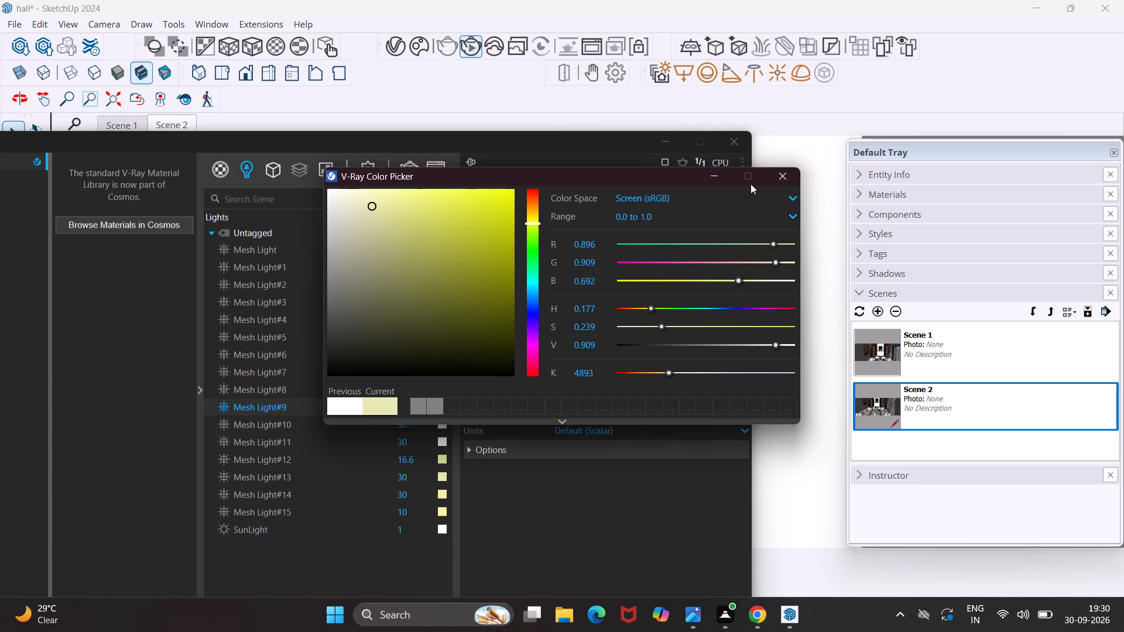
click(770, 178)
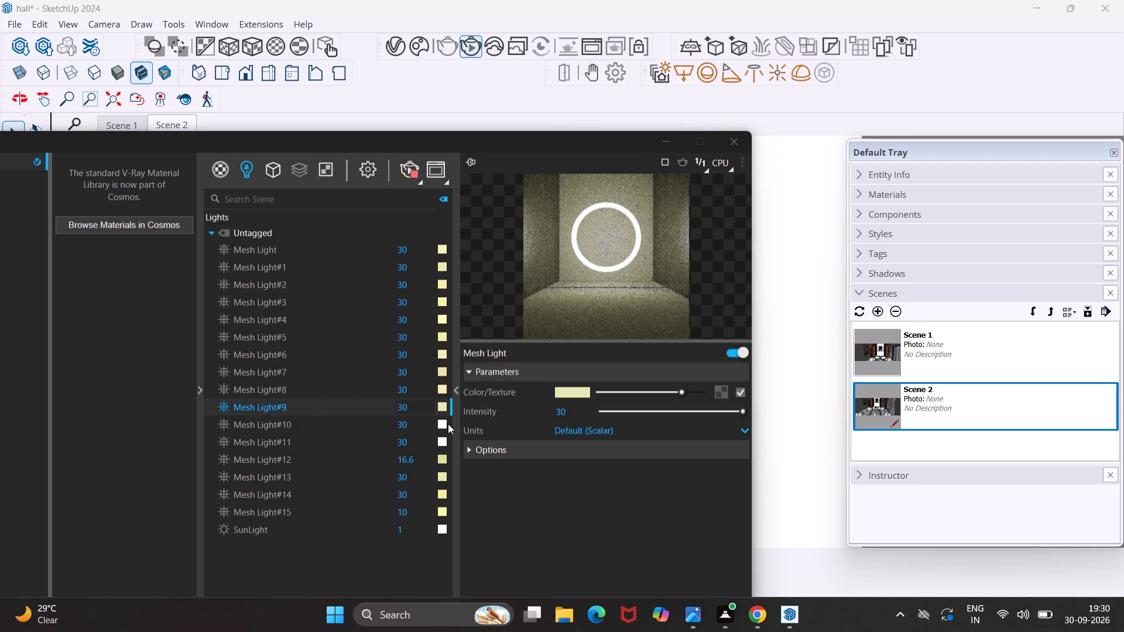
Set Mesh Light#10's colour to a warm cream of about R 0.909, G 0.877, B 0.66.
click(446, 425)
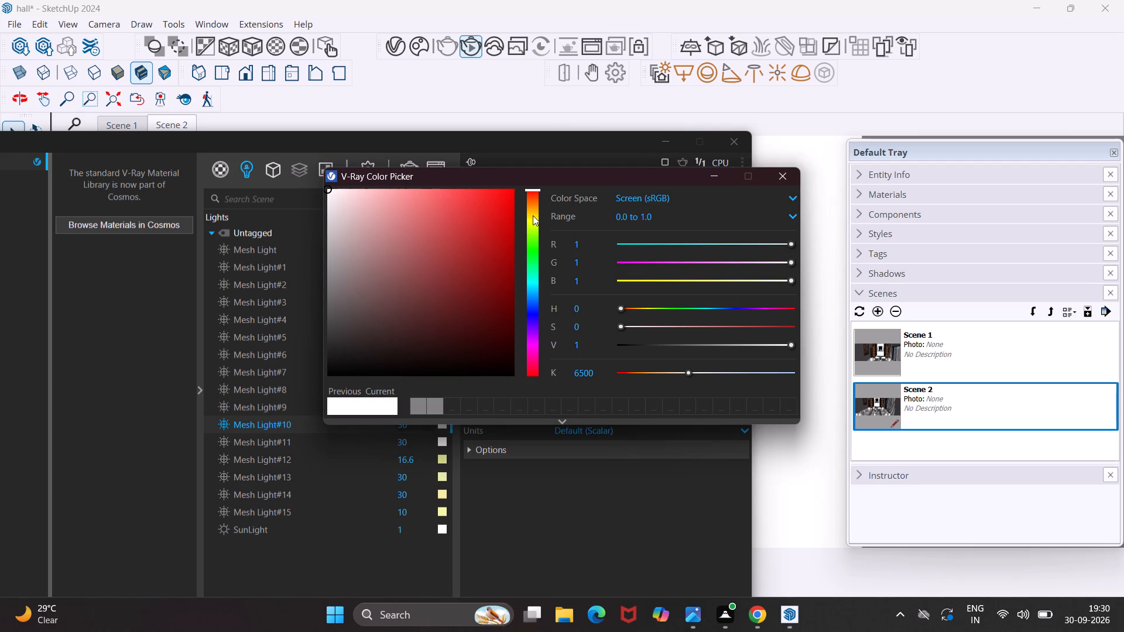
click(531, 217)
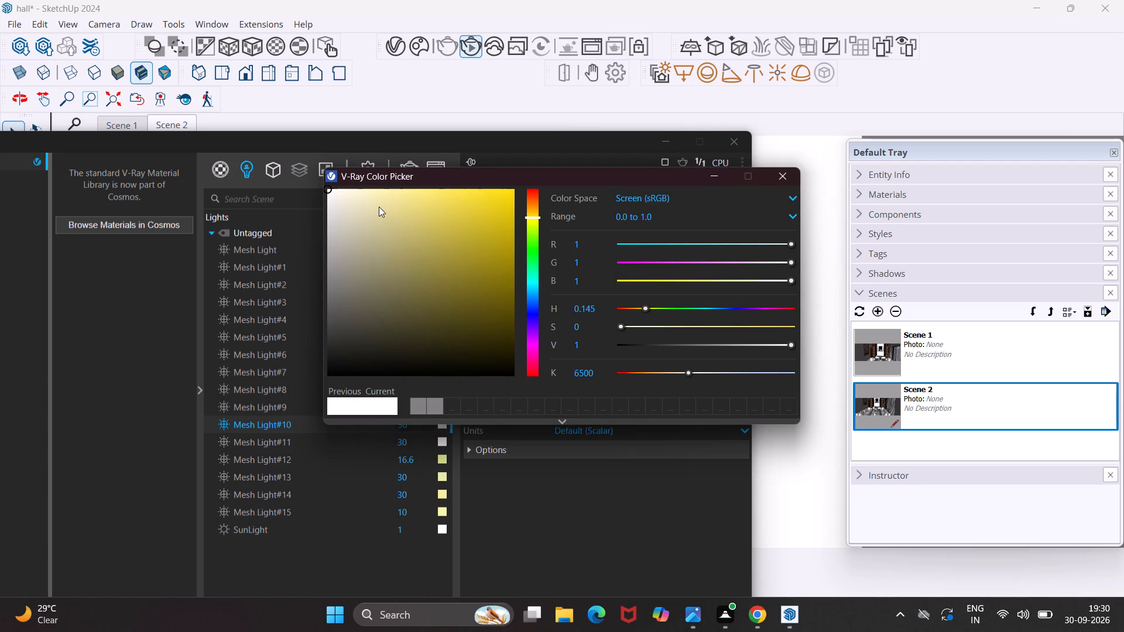
click(379, 207)
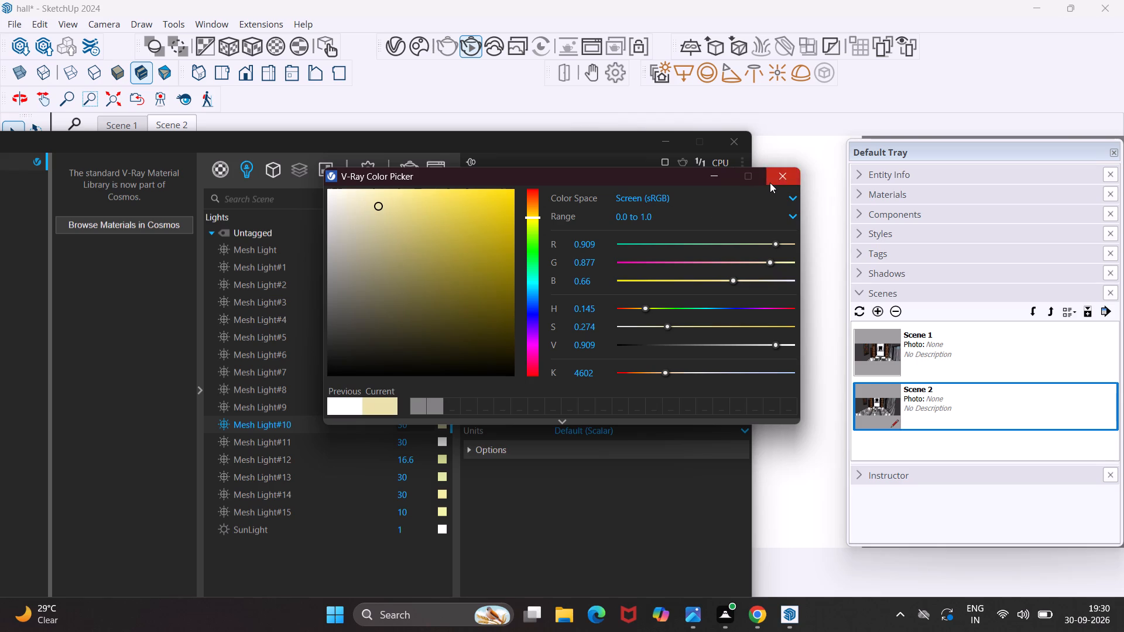
click(770, 183)
Set Mesh Light#11's colour to a light cream yellow of about R 0.952, G 0.941, B 0.762.
click(441, 440)
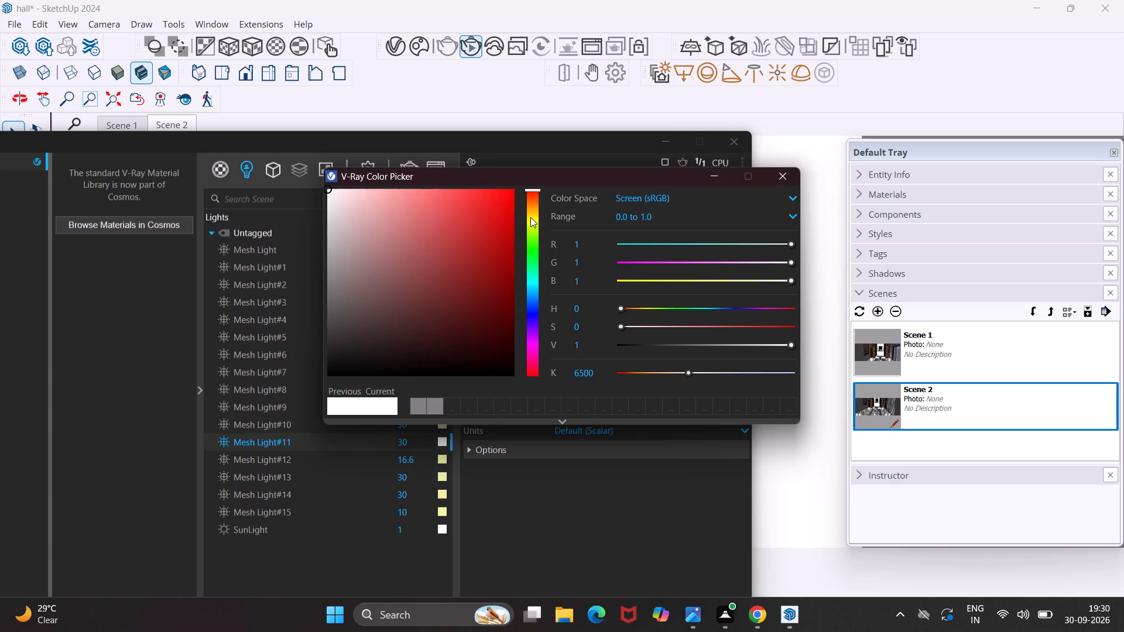
click(530, 219)
click(365, 198)
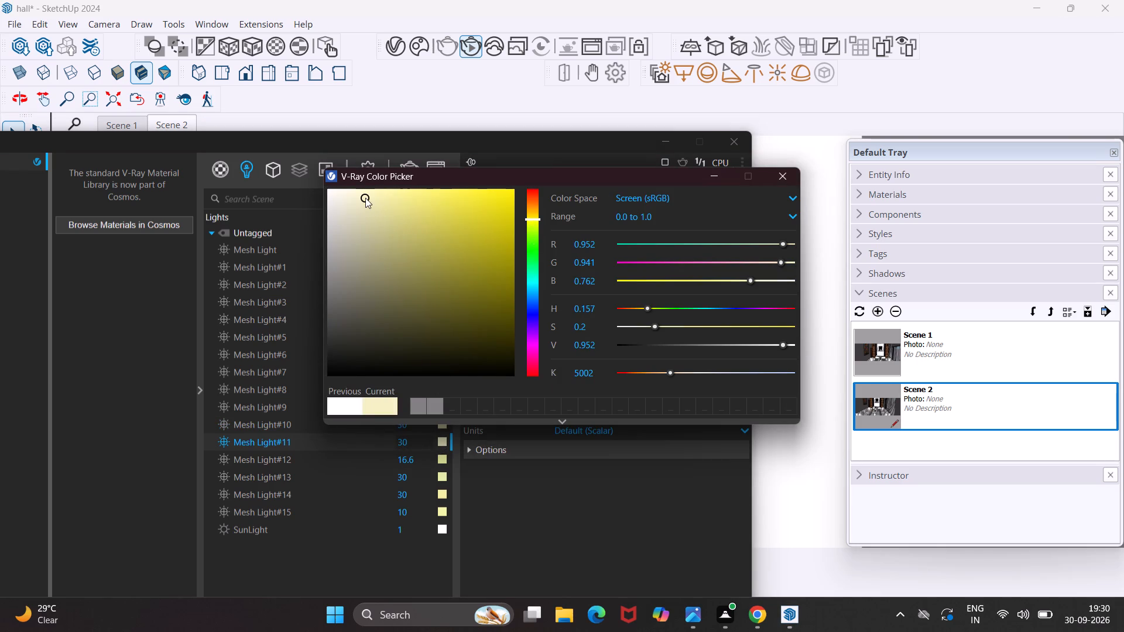
click(786, 180)
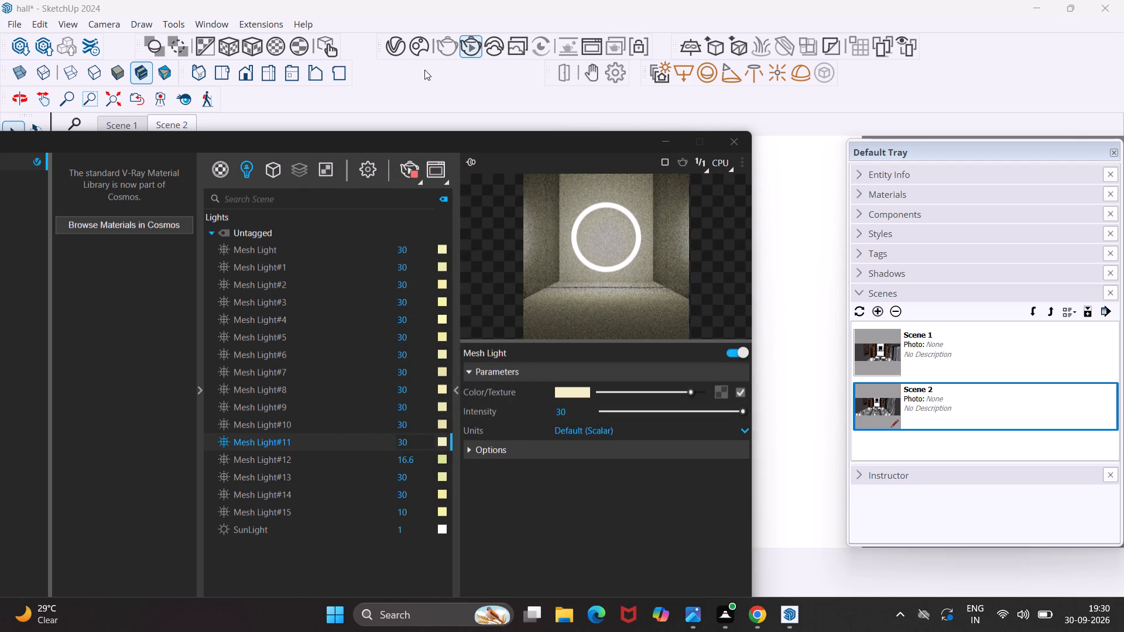
Stop the running V-Ray interactive render.
click(468, 46)
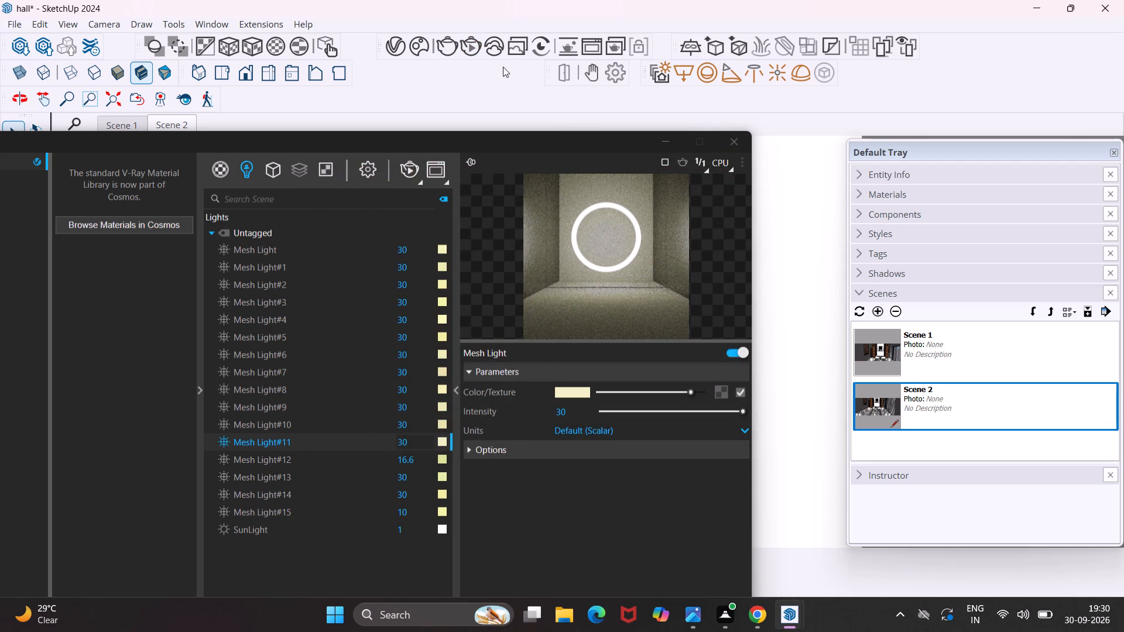
Start a V-Ray render of the current close-up view and inspect it in the frame buffer.
click(452, 56)
drag(617, 131, 601, 154)
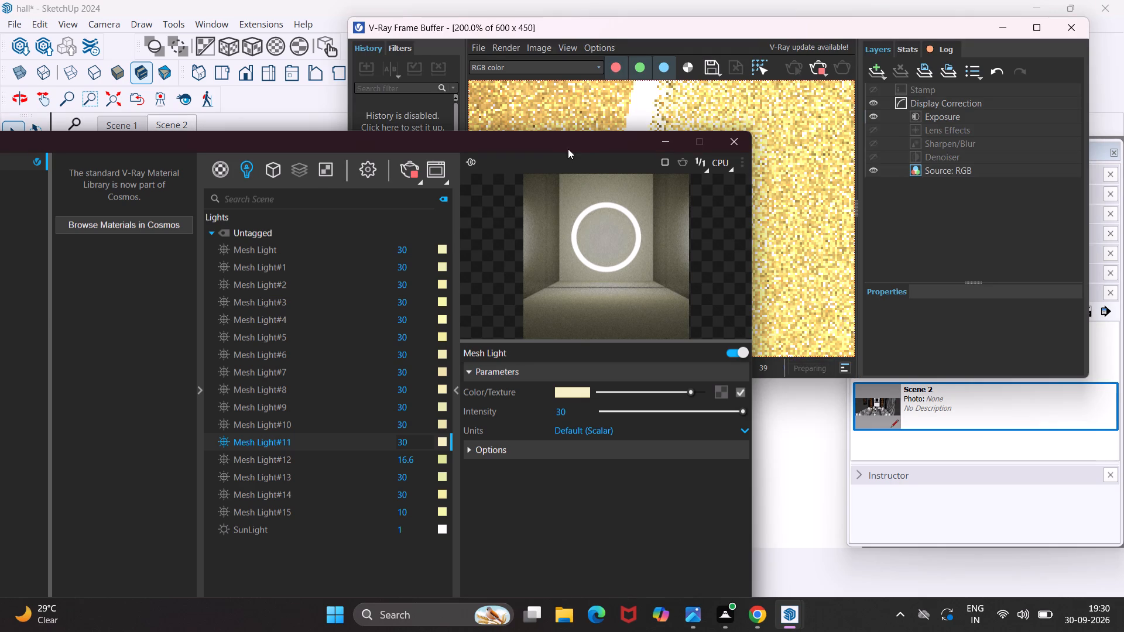
drag(440, 136, 431, 171)
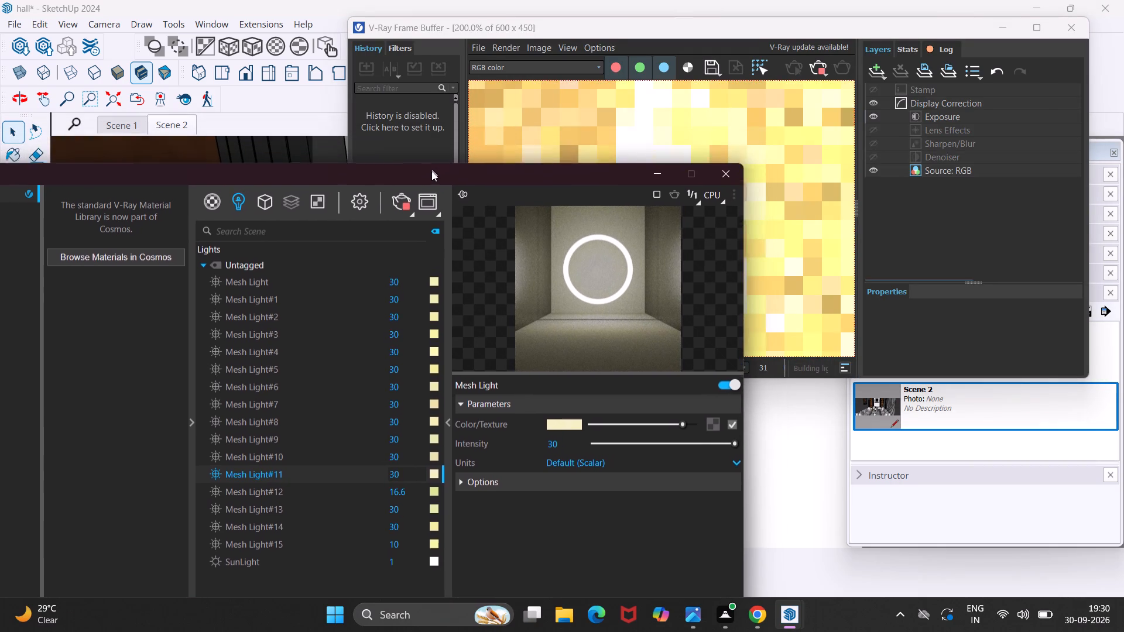
drag(431, 171, 385, 349)
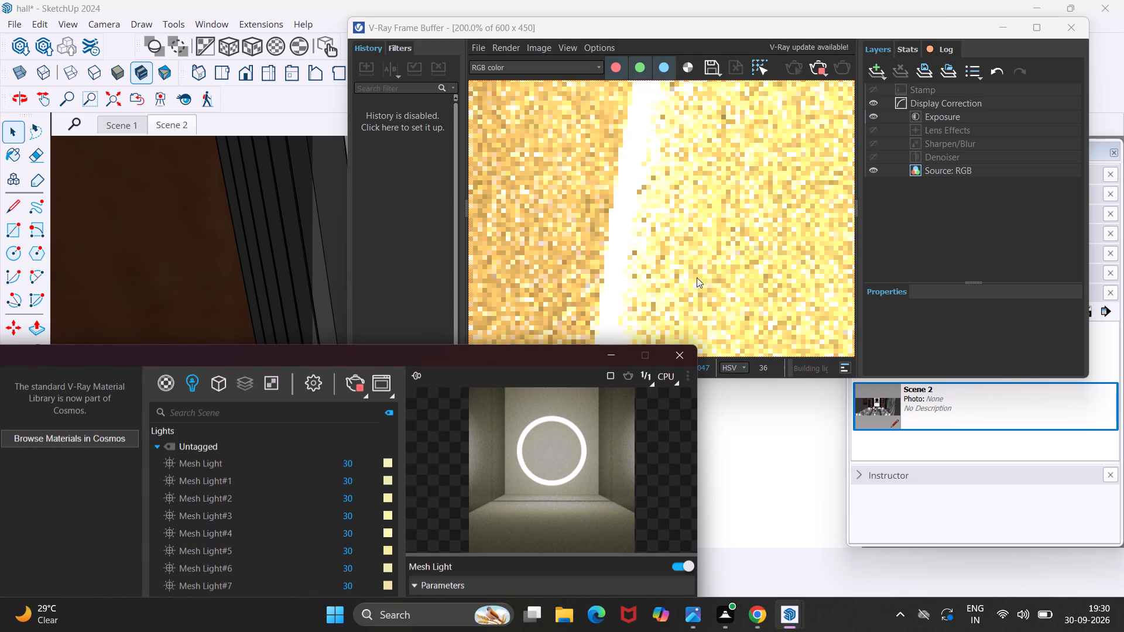
scroll(653, 270, down, 2)
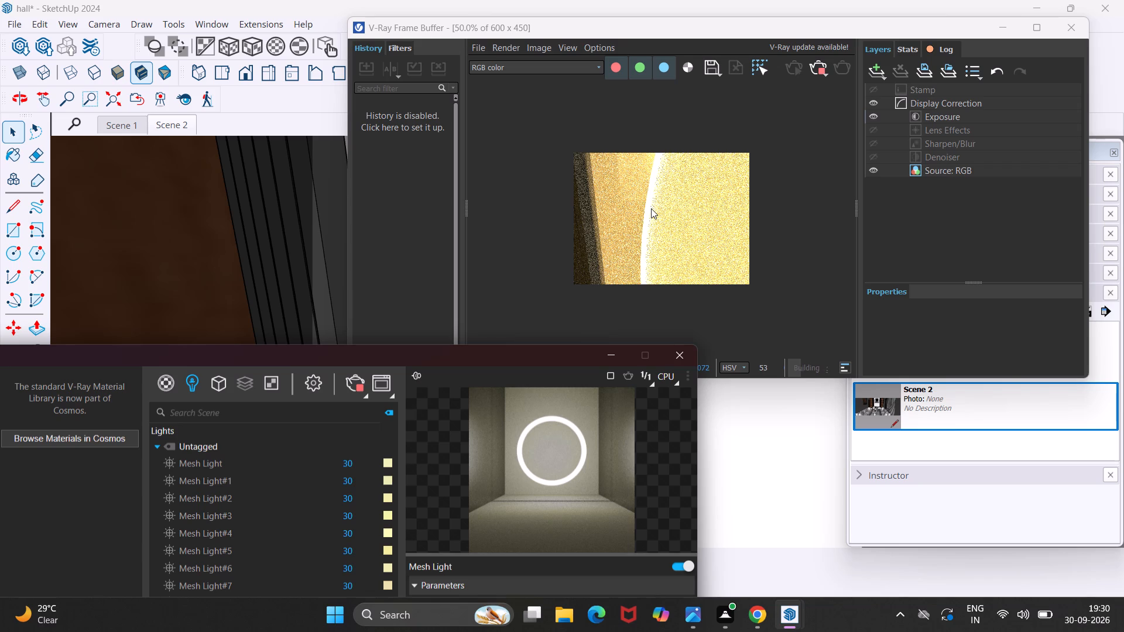
scroll(651, 208, up, 2)
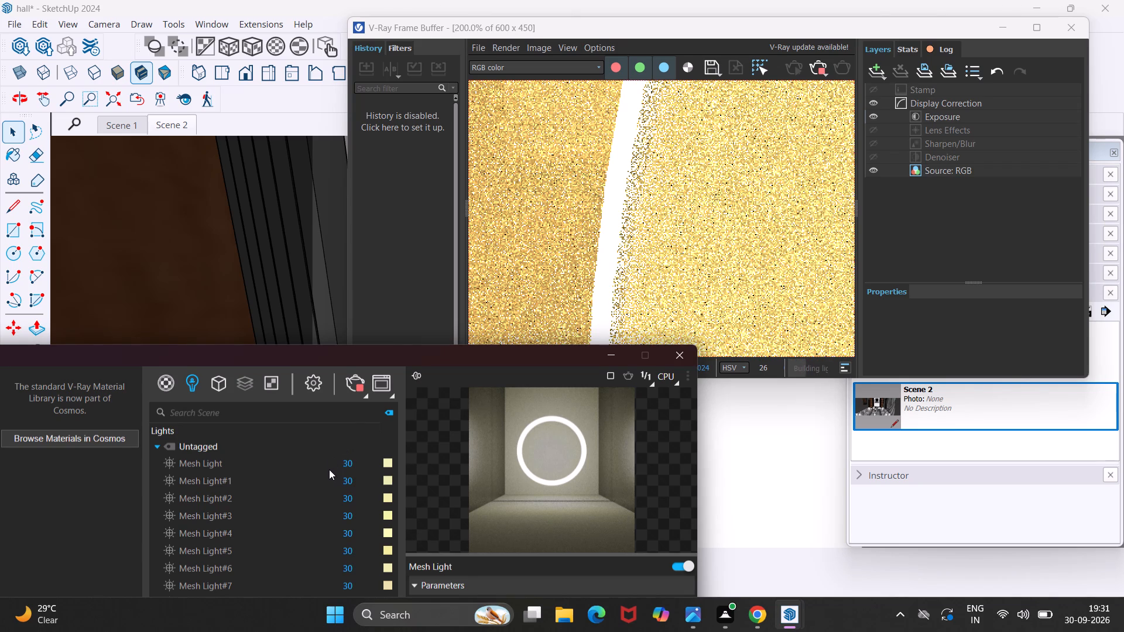
Darken Mesh Light#15's colour to a dull olive and lower its intensity to 3.9.
scroll(329, 469, down, 8)
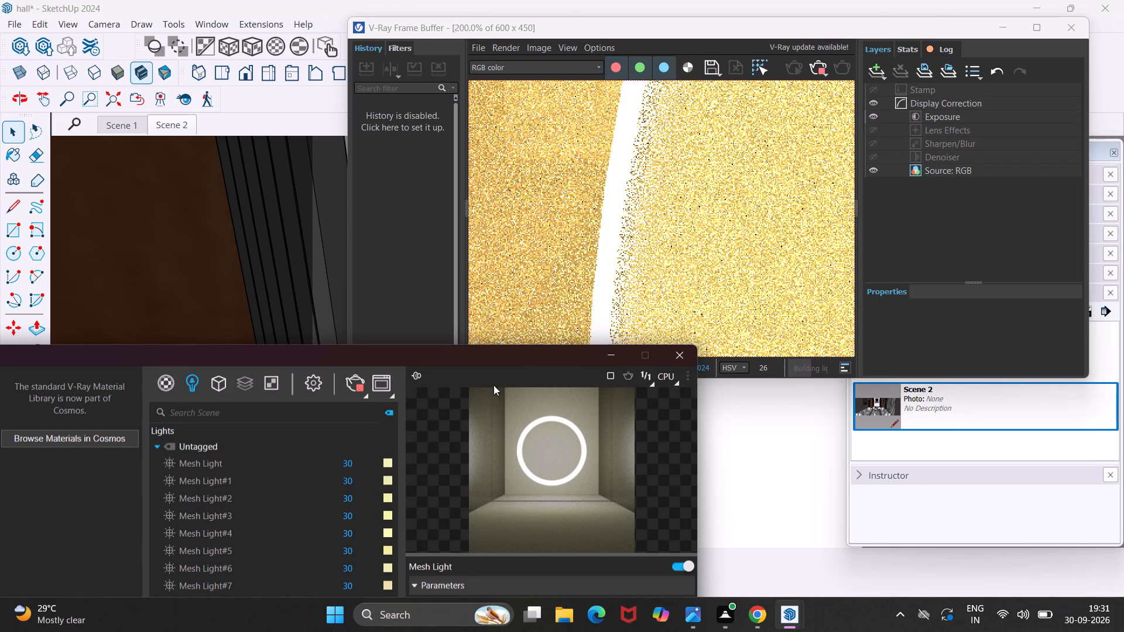
scroll(639, 218, down, 1)
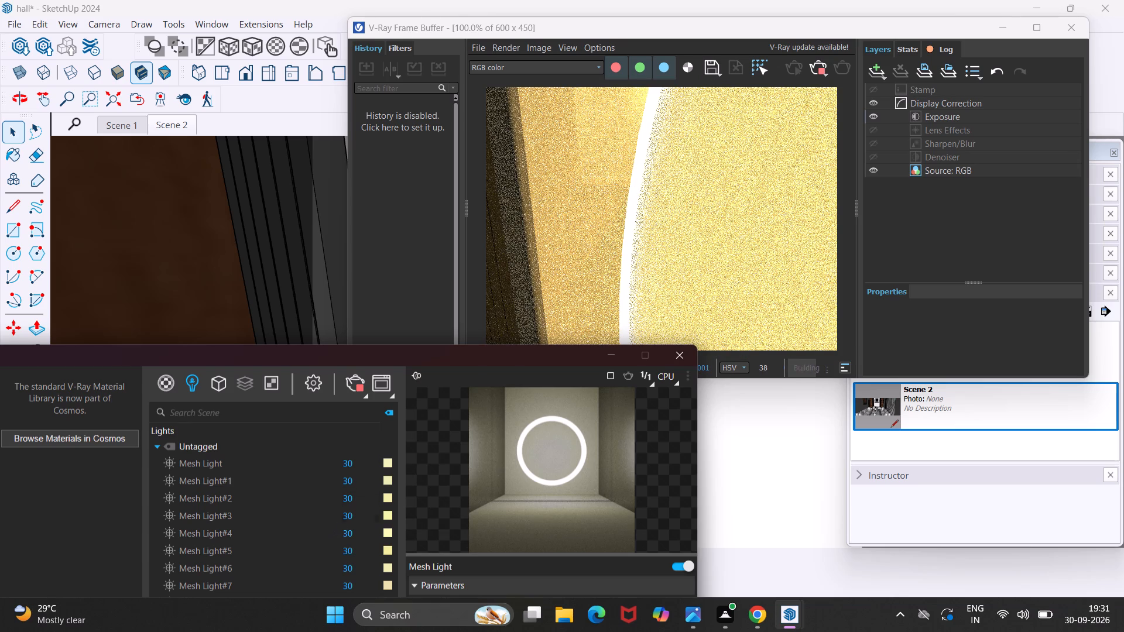
scroll(294, 463, down, 3)
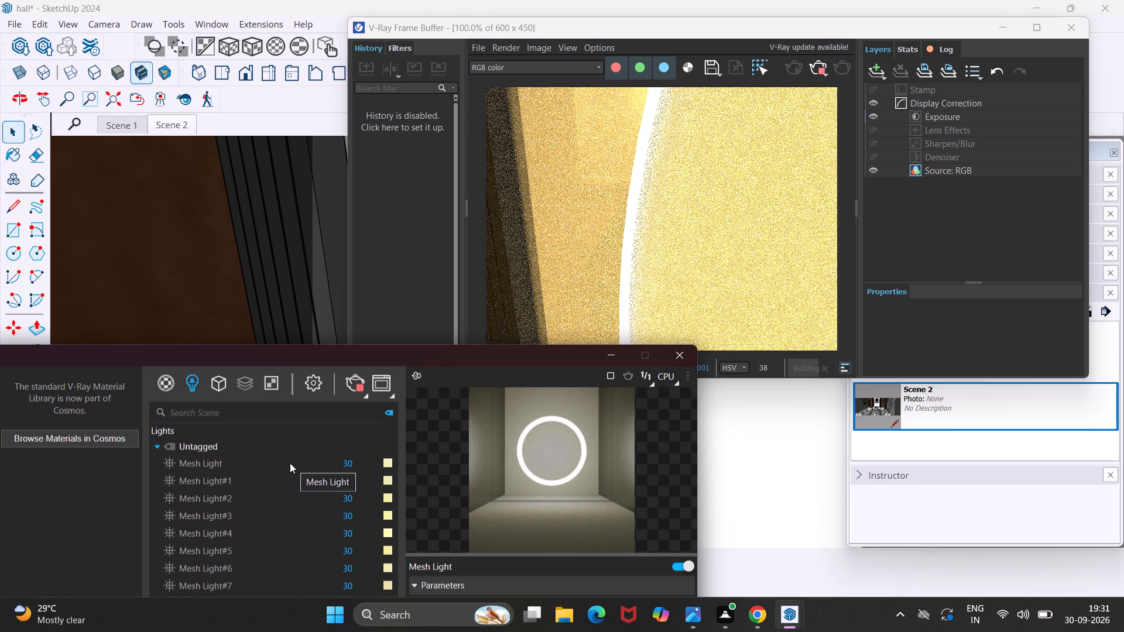
scroll(290, 463, down, 3)
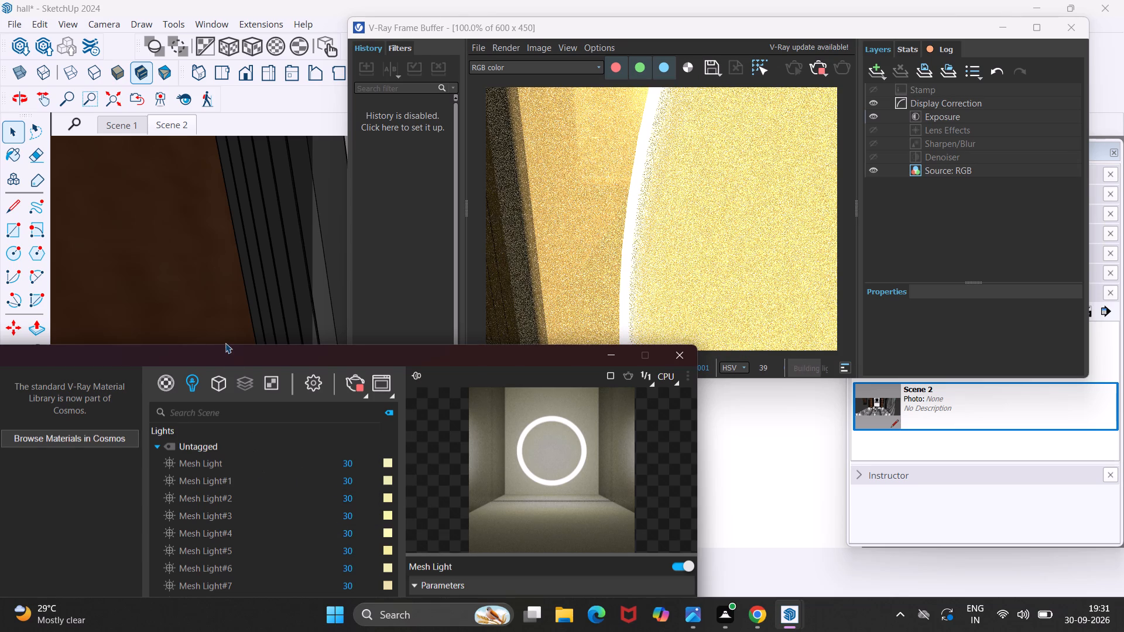
drag(223, 346, 229, 170)
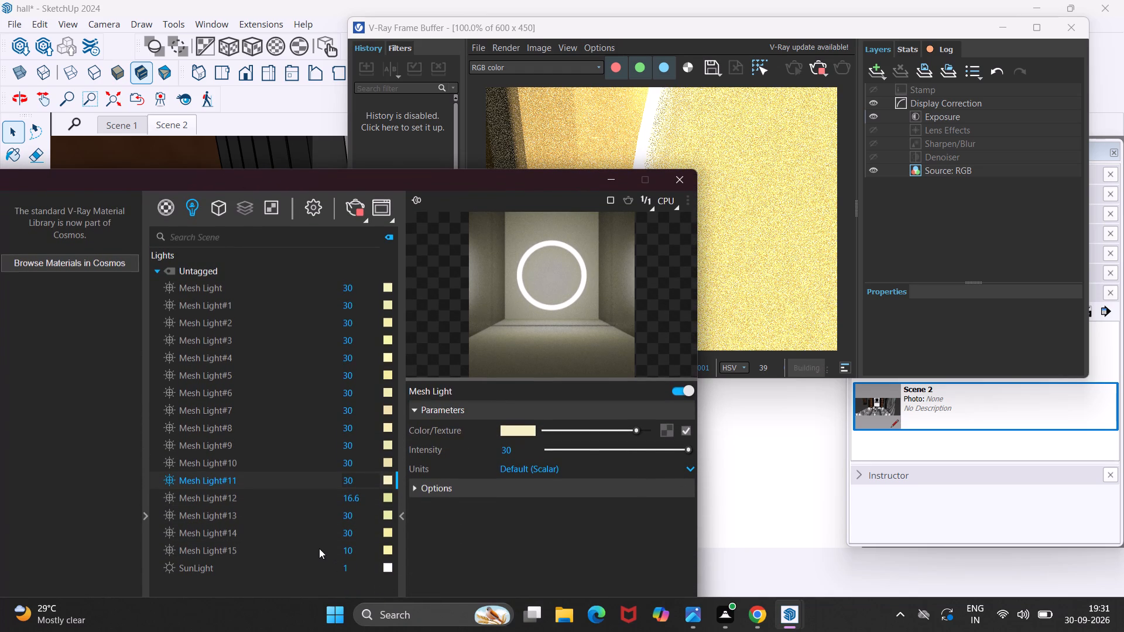
click(319, 548)
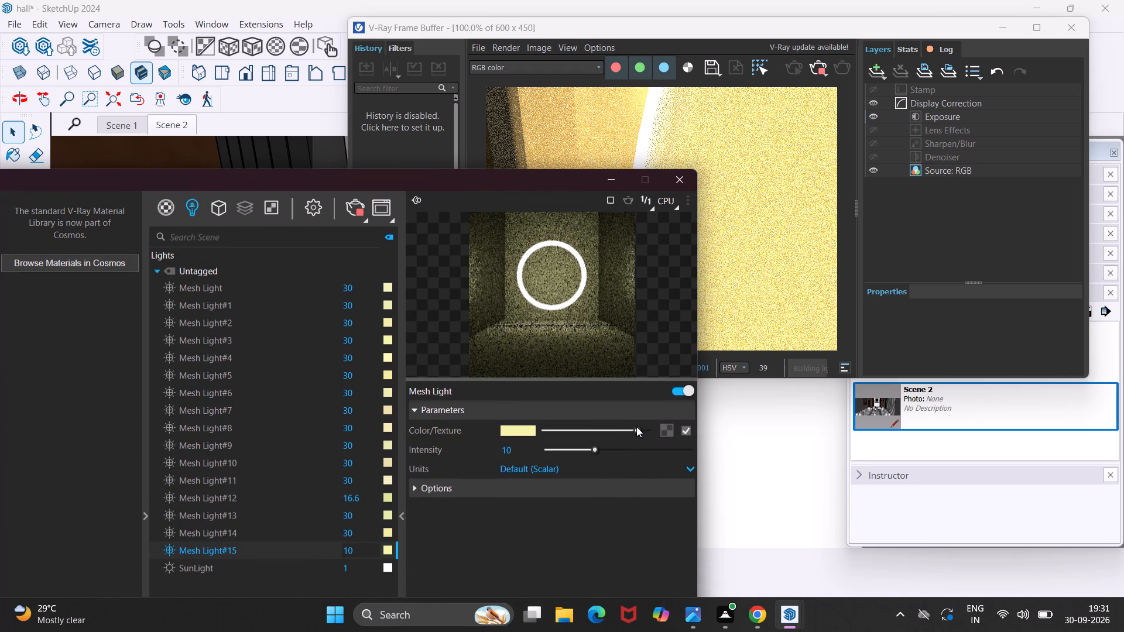
drag(636, 427, 572, 421)
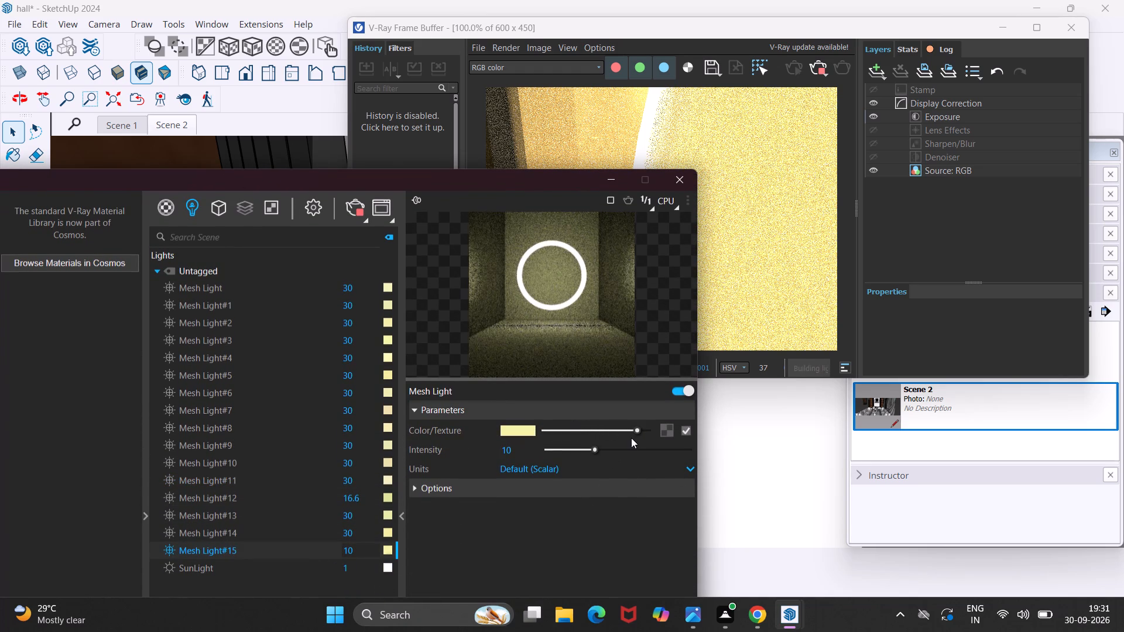
drag(635, 432, 574, 432)
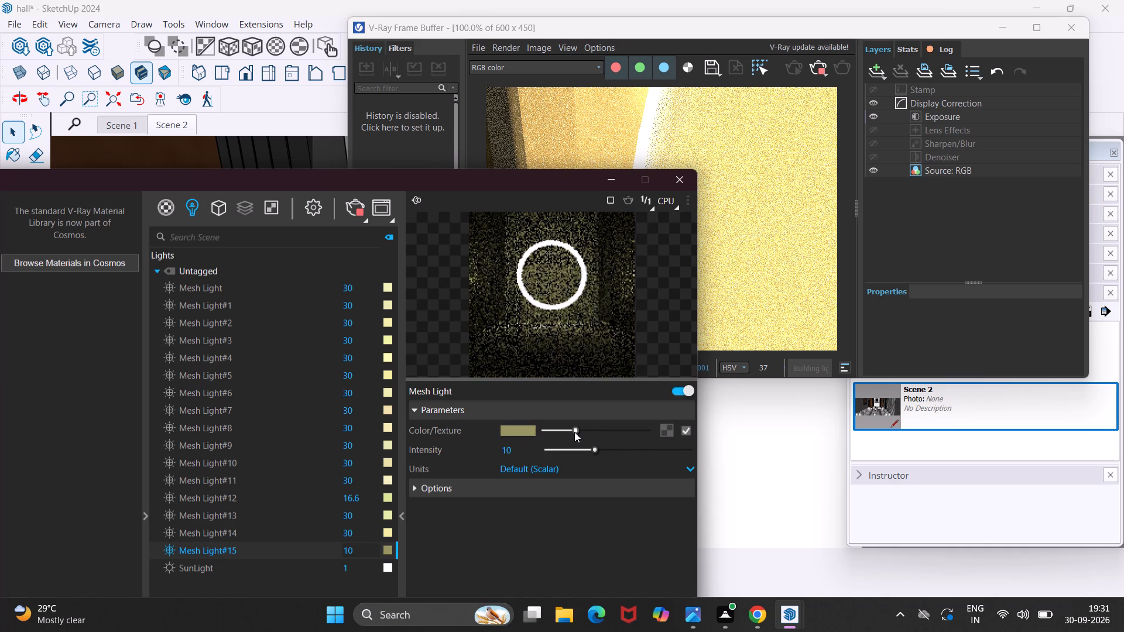
drag(574, 432, 571, 432)
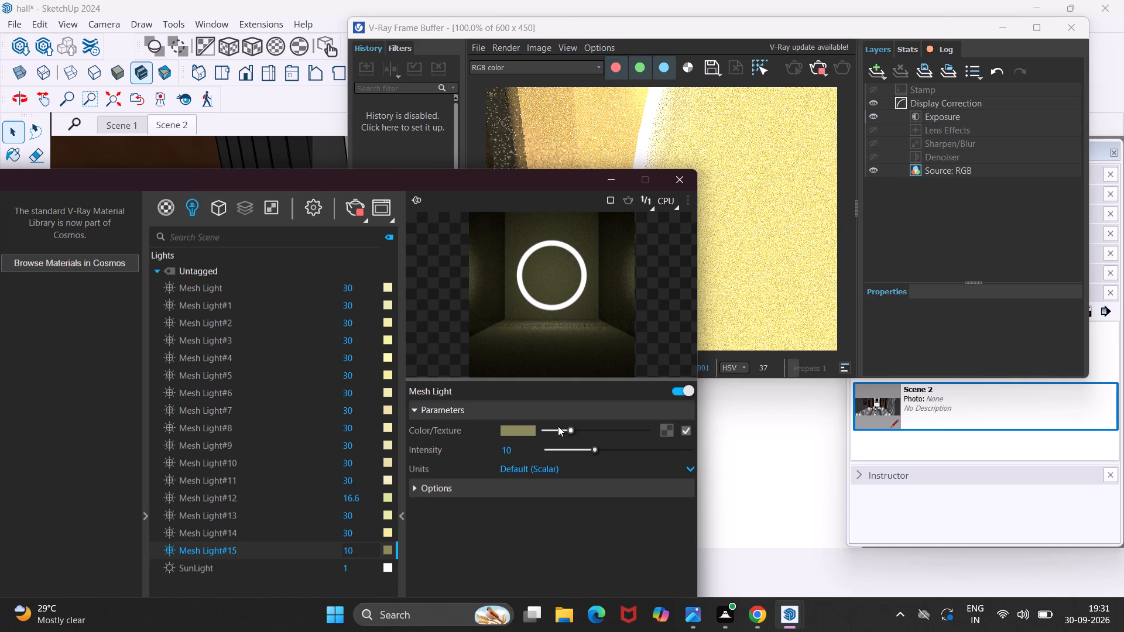
drag(574, 427, 556, 428)
drag(597, 446, 550, 449)
drag(593, 449, 566, 448)
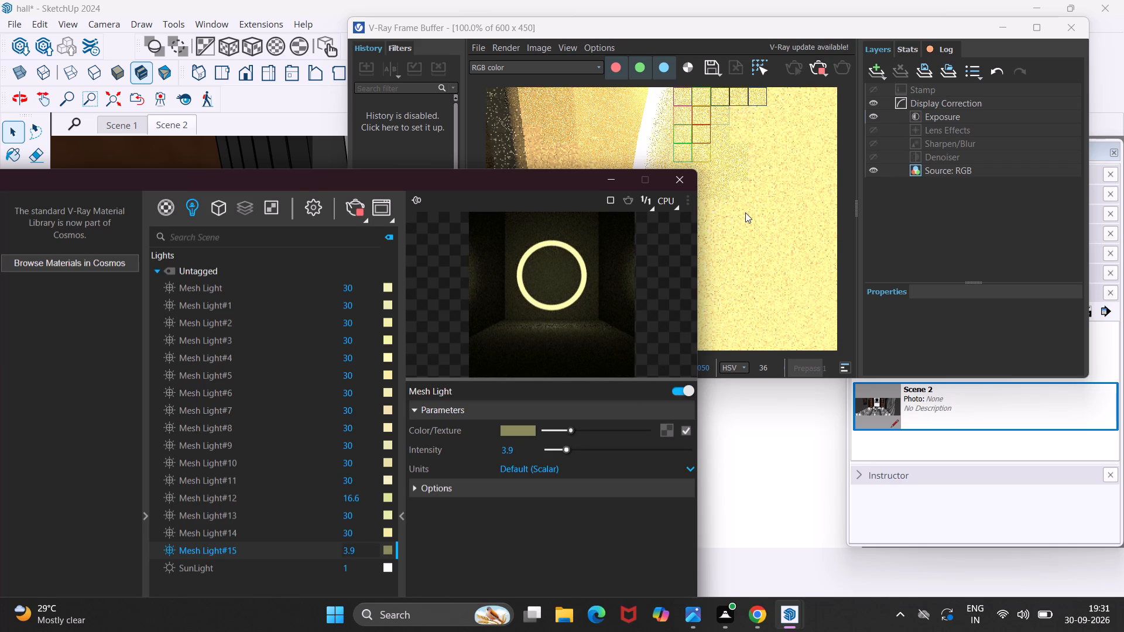
Examine the curved light edge and surrounding wall surfaces in the V-Ray render.
scroll(745, 212, down, 1)
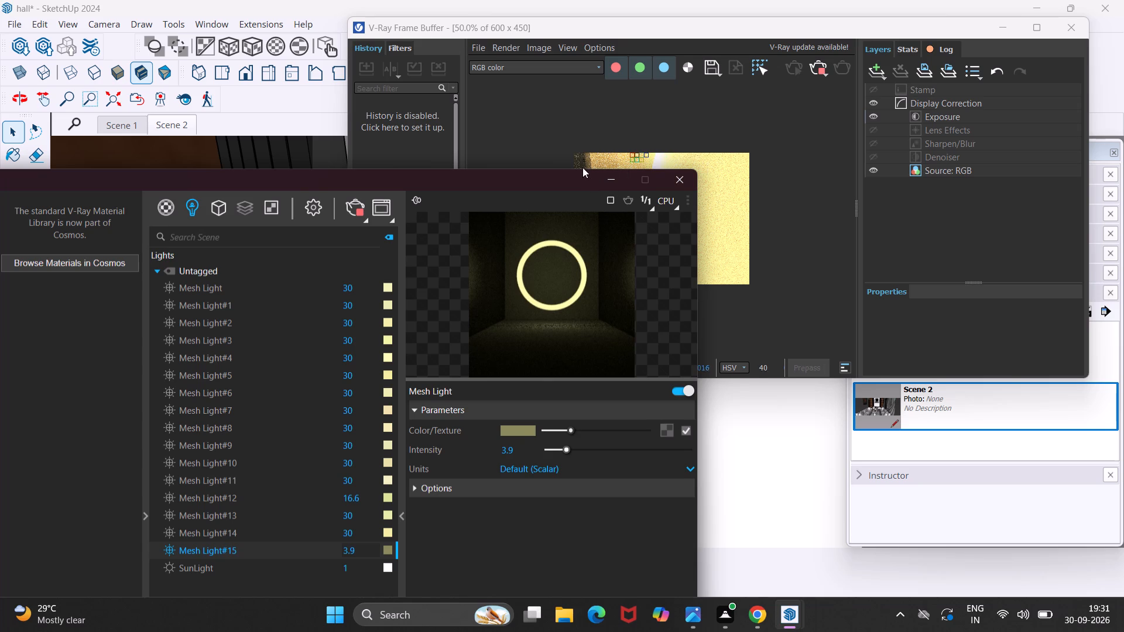
drag(563, 170, 549, 270)
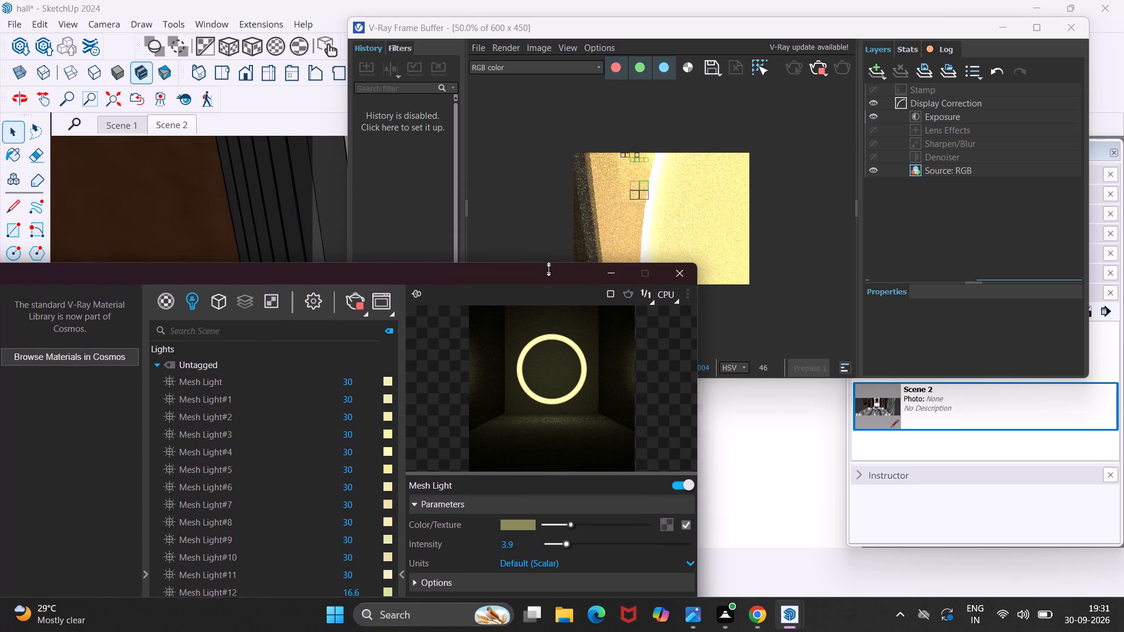
drag(549, 270, 549, 271)
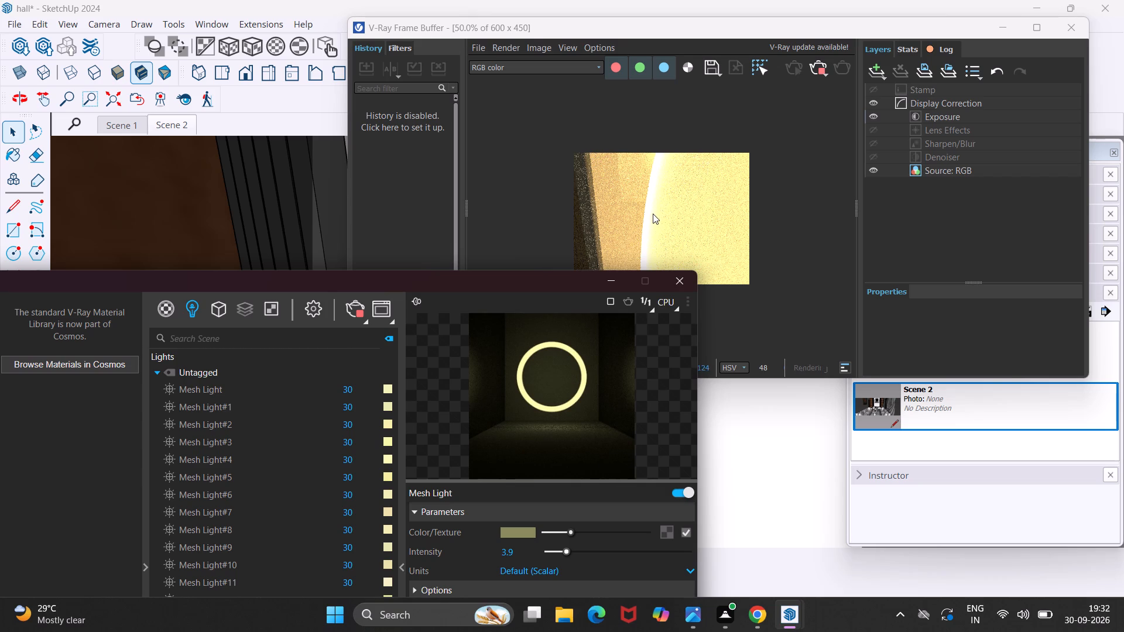
scroll(652, 200, up, 1)
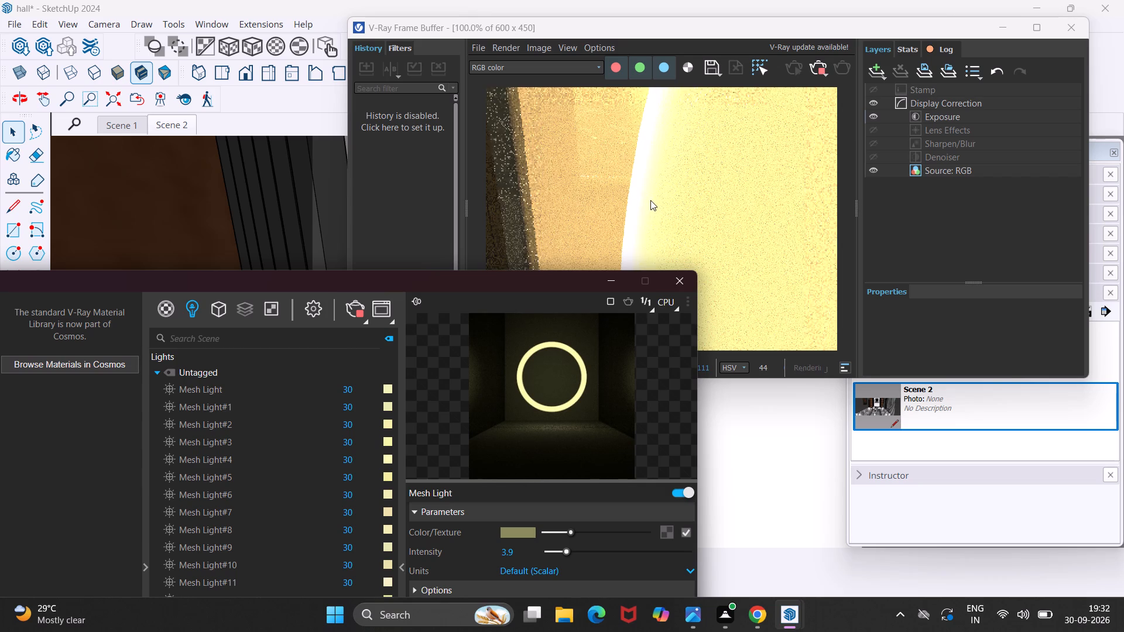
scroll(650, 200, down, 1)
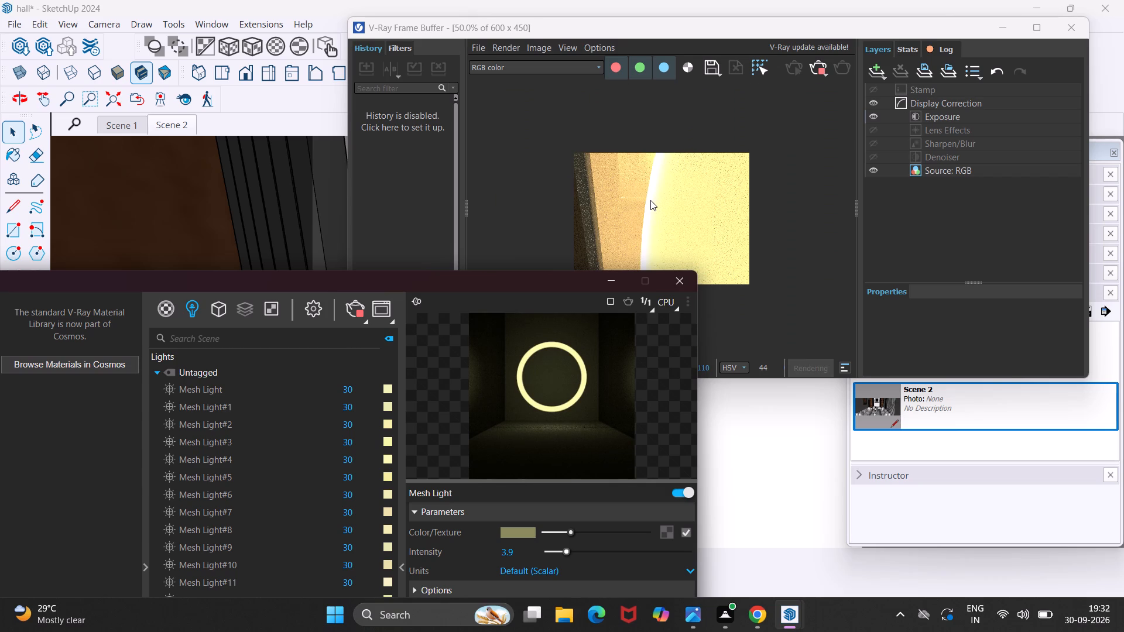
middle_drag(650, 200, 656, 175)
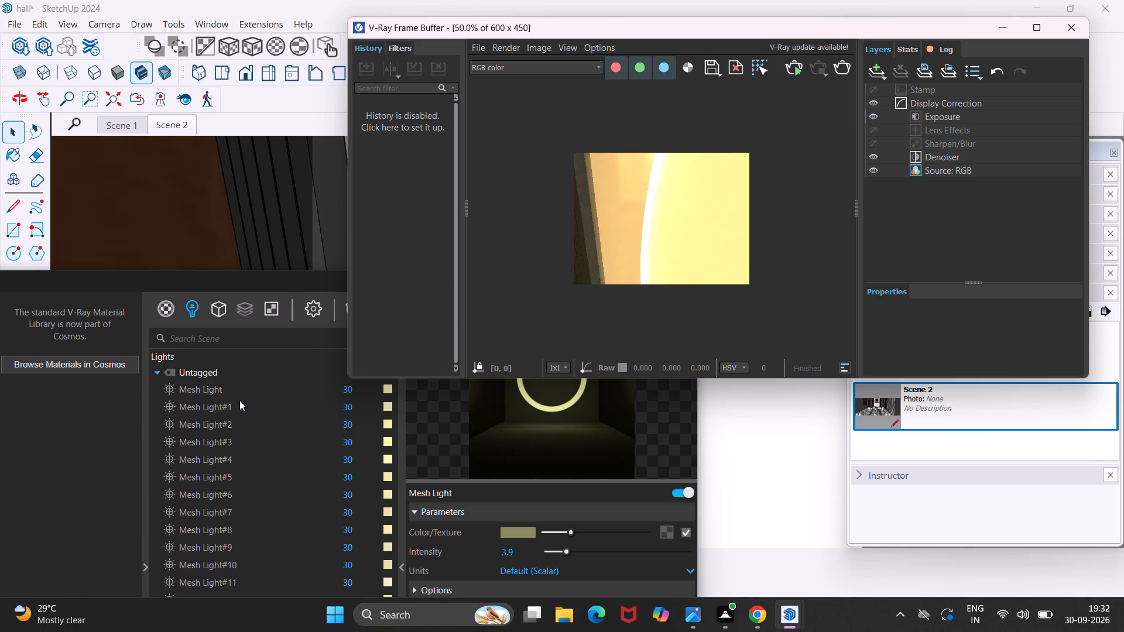
Lower Mesh Light#14's intensity to 4.5 and darken its colour to a muted tan yellow.
scroll(235, 506, down, 7)
drag(179, 277, 181, 139)
click(235, 458)
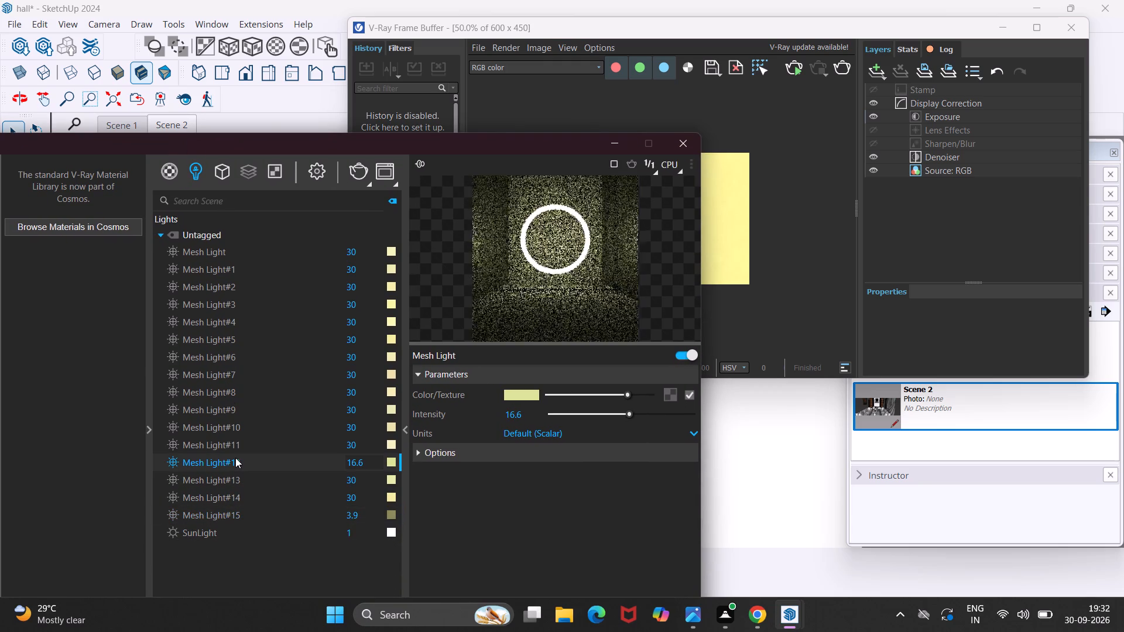
click(246, 493)
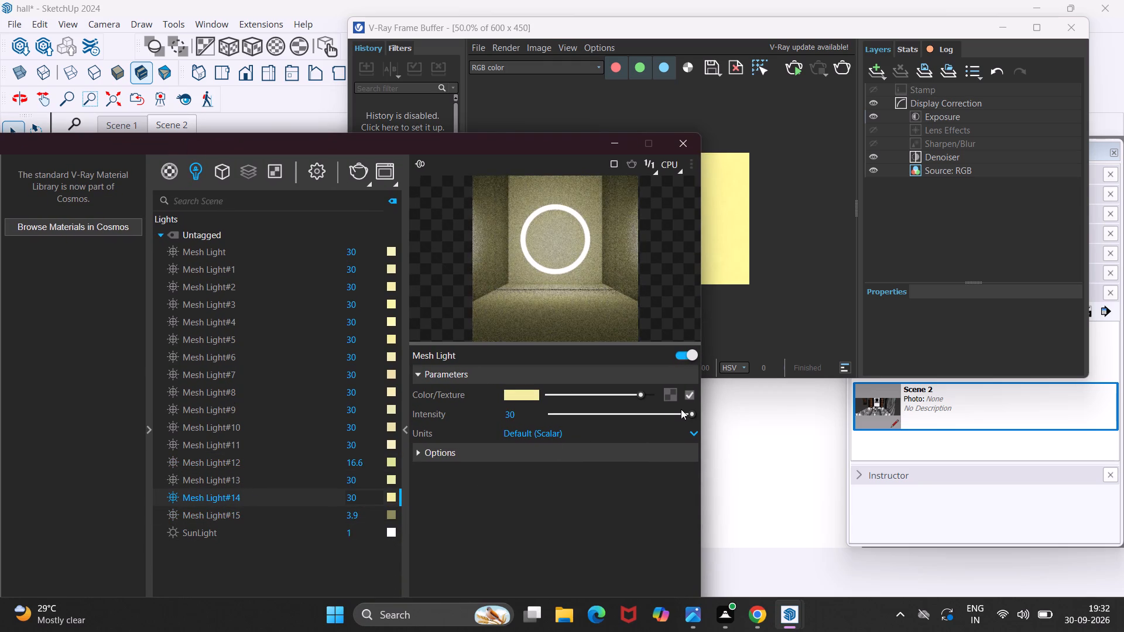
drag(687, 414, 595, 417)
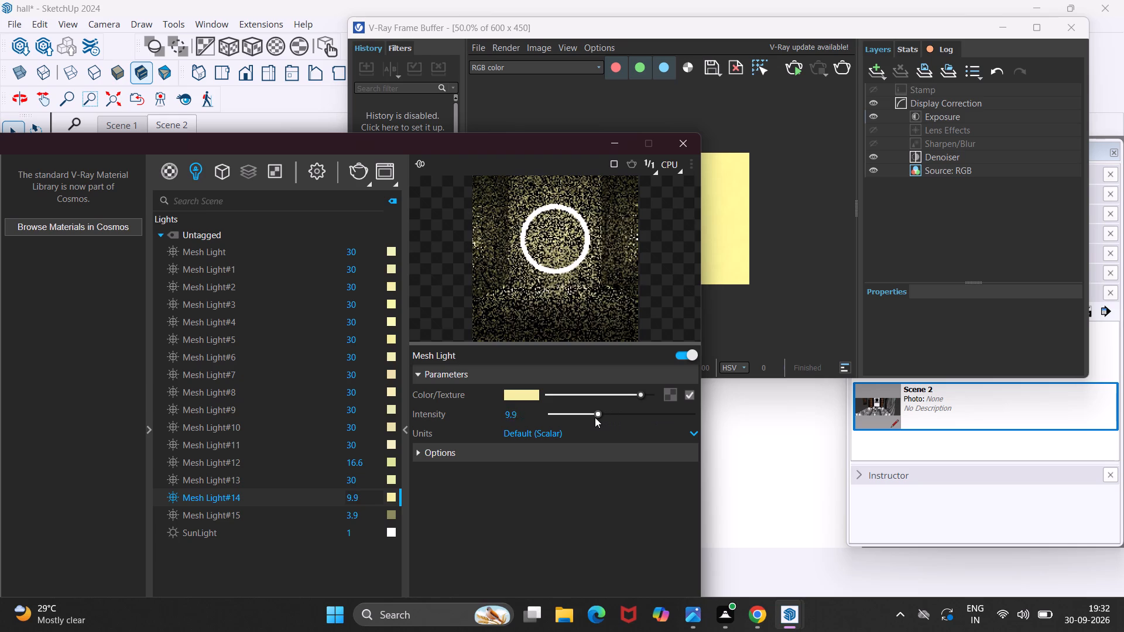
drag(595, 417, 578, 420)
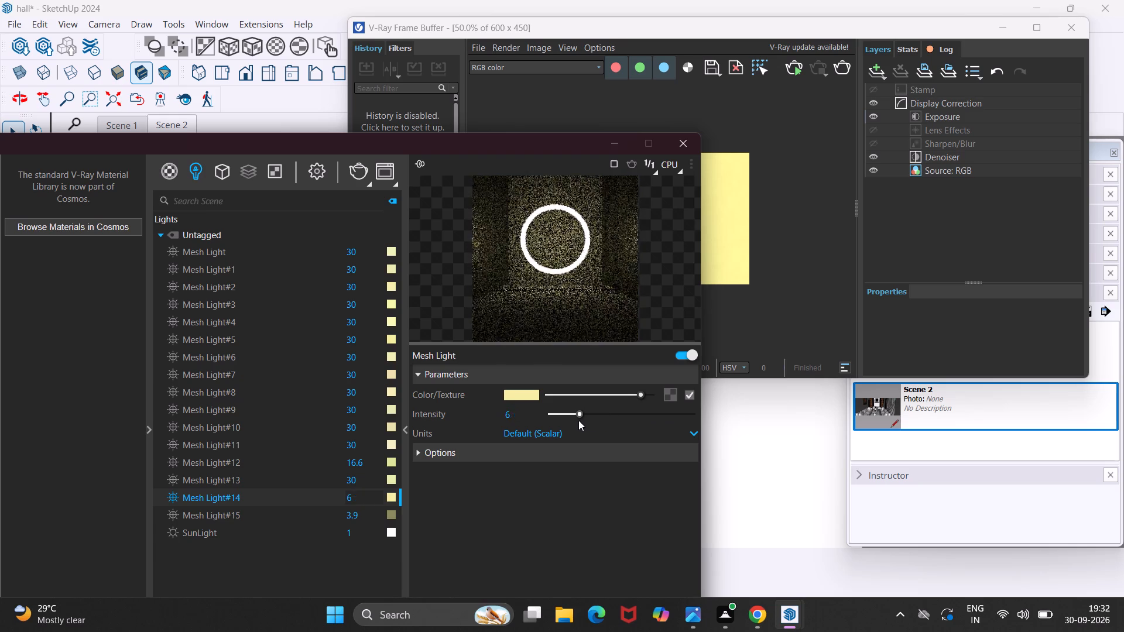
drag(578, 420, 573, 422)
drag(642, 392, 600, 398)
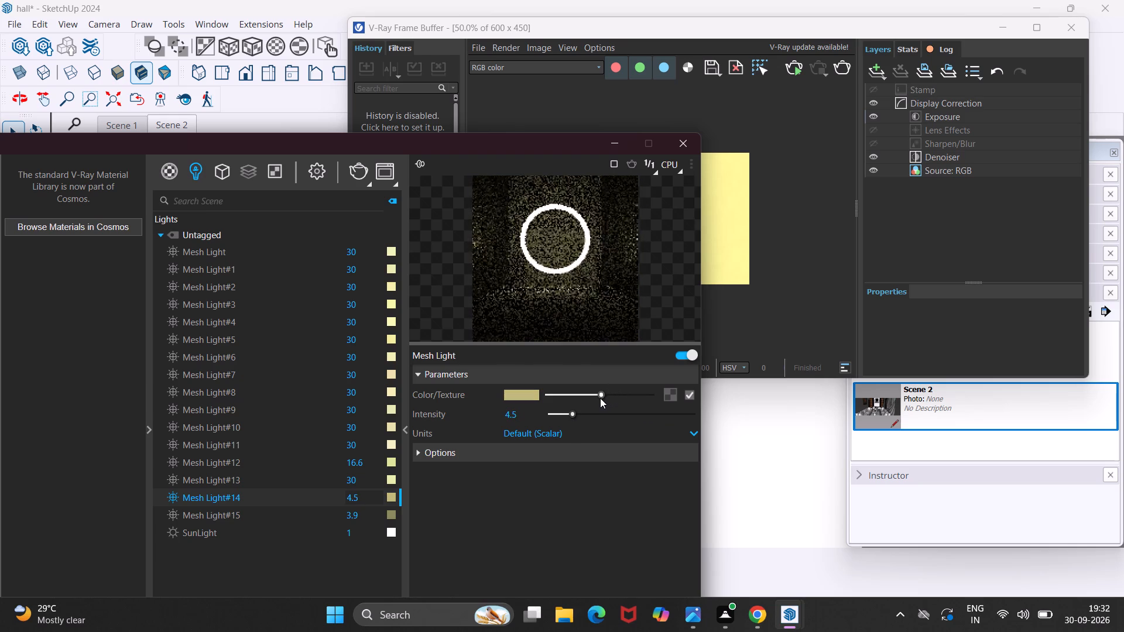
drag(600, 398, 597, 398)
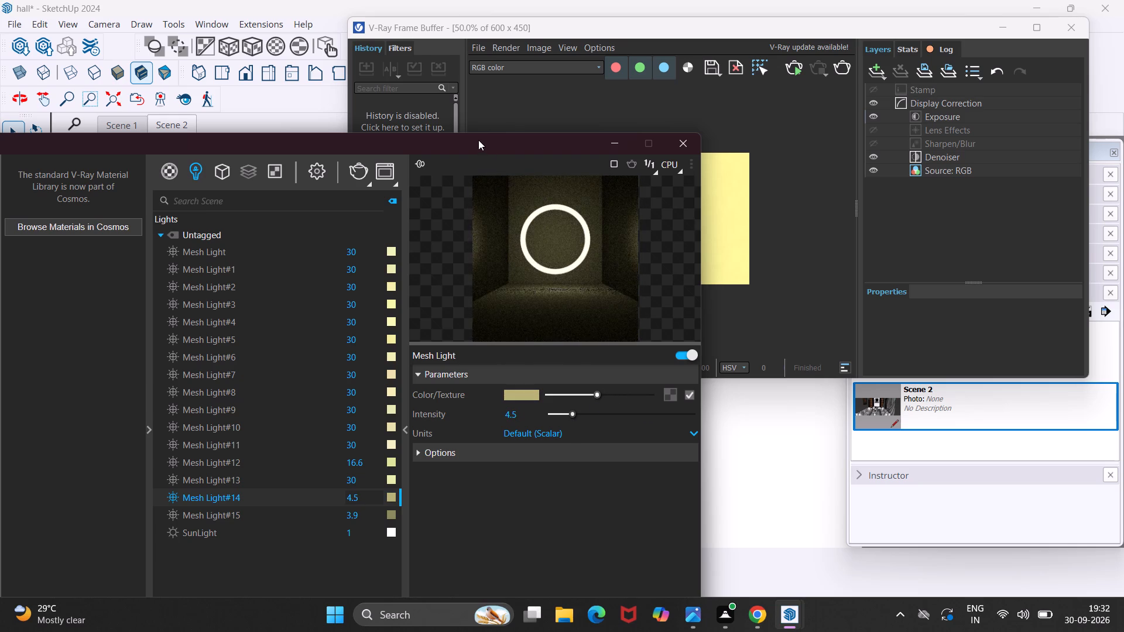
Examine the finished render's light edge and wall, and close the V-Ray frame buffer.
drag(478, 140, 486, 362)
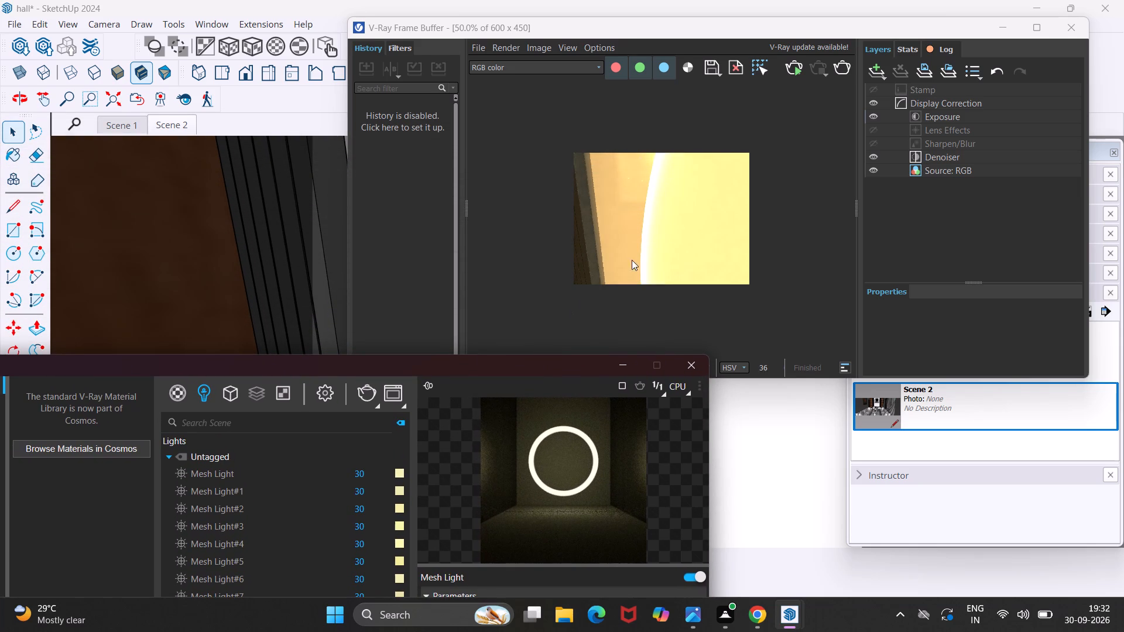
scroll(687, 201, down, 1)
scroll(670, 210, up, 3)
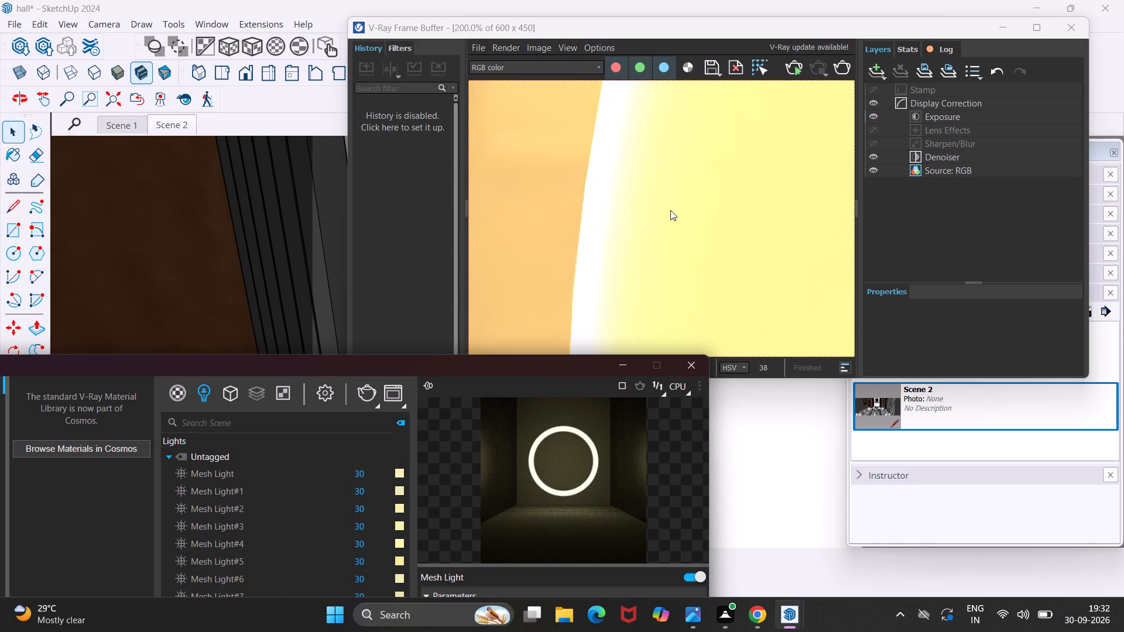
scroll(670, 210, down, 1)
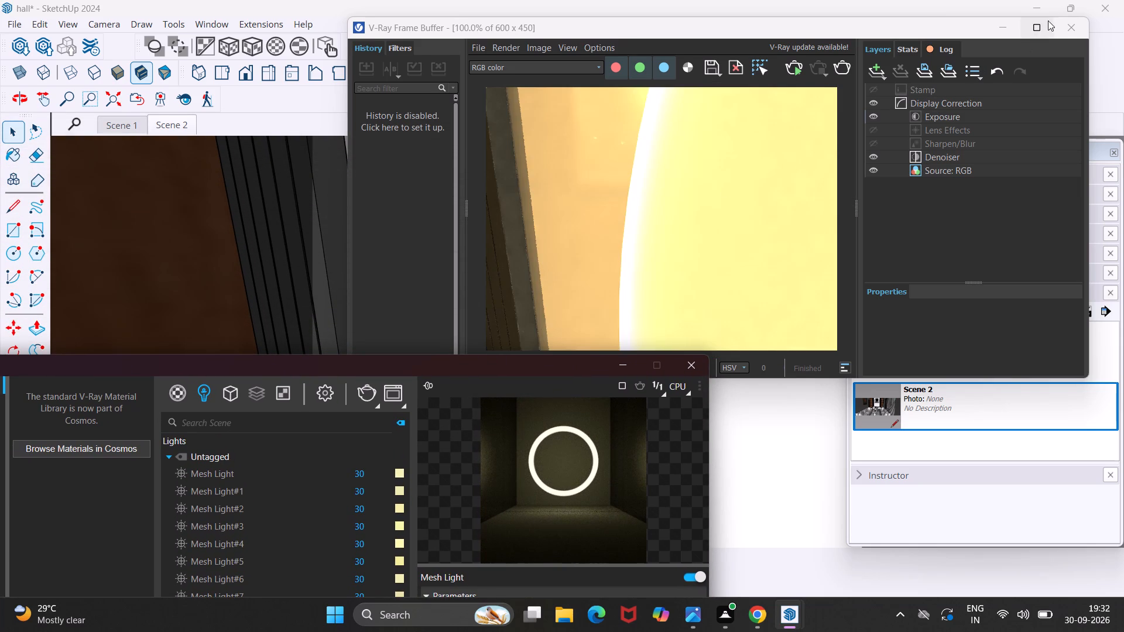
click(1058, 25)
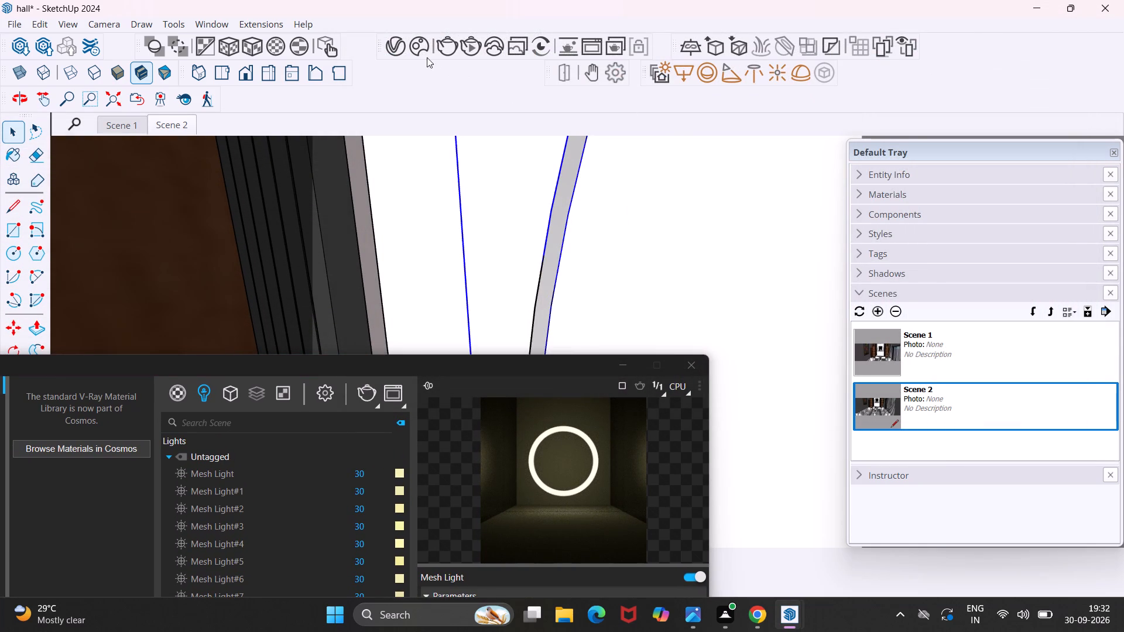
Render the current close-up in V-Ray and examine the curved light edge and the surrounding wall.
click(442, 41)
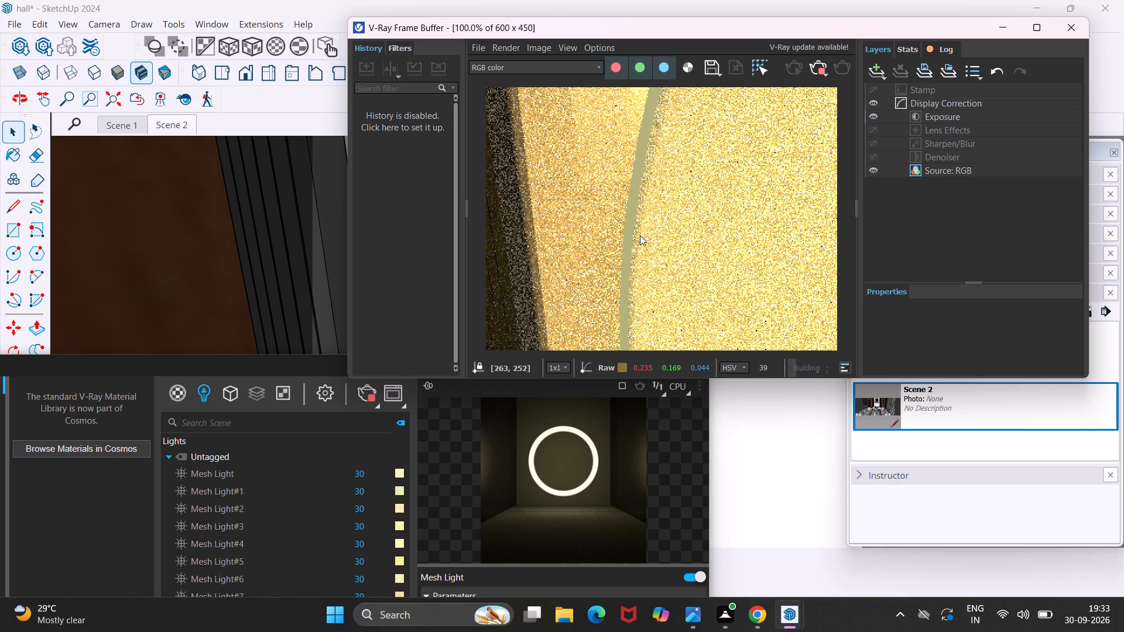
scroll(640, 235, down, 2)
scroll(640, 235, up, 1)
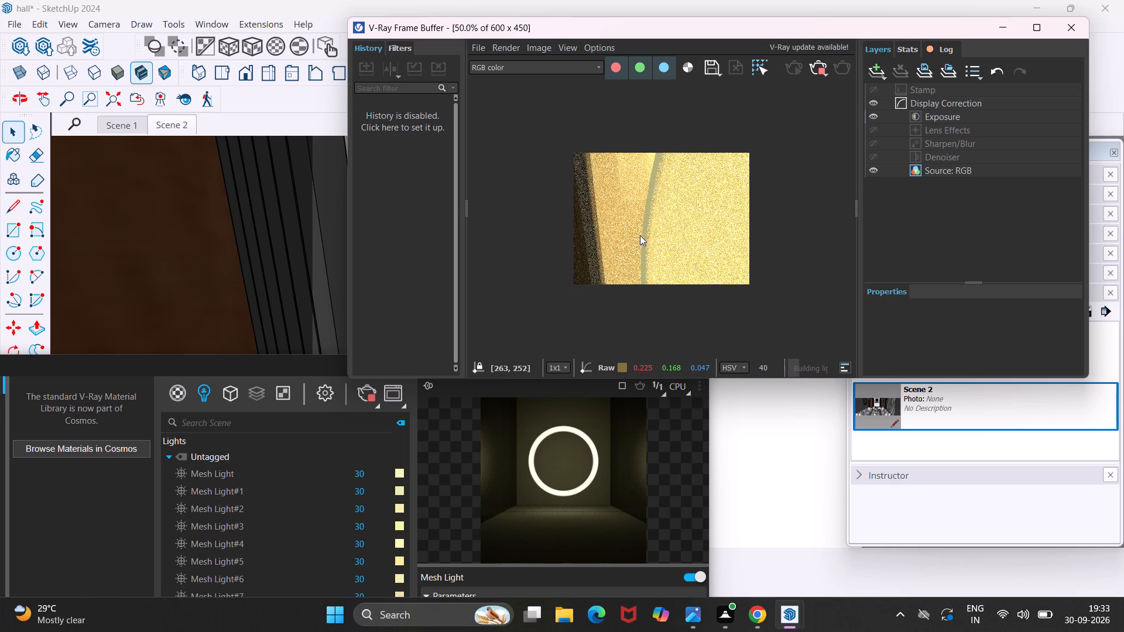
scroll(640, 235, up, 1)
scroll(640, 235, down, 1)
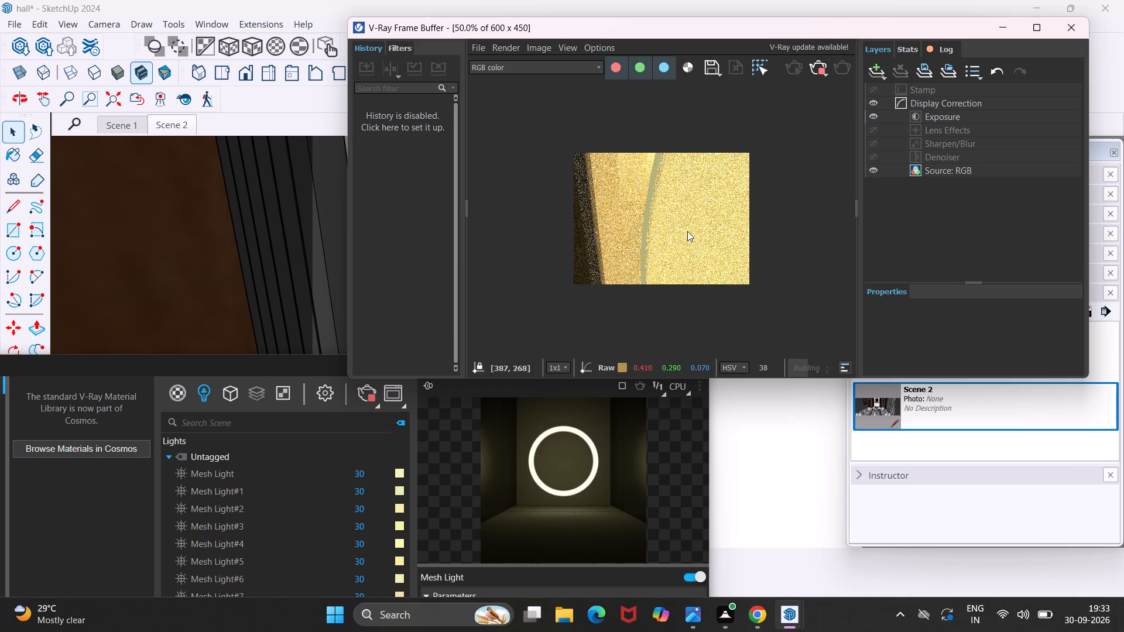
scroll(688, 231, up, 2)
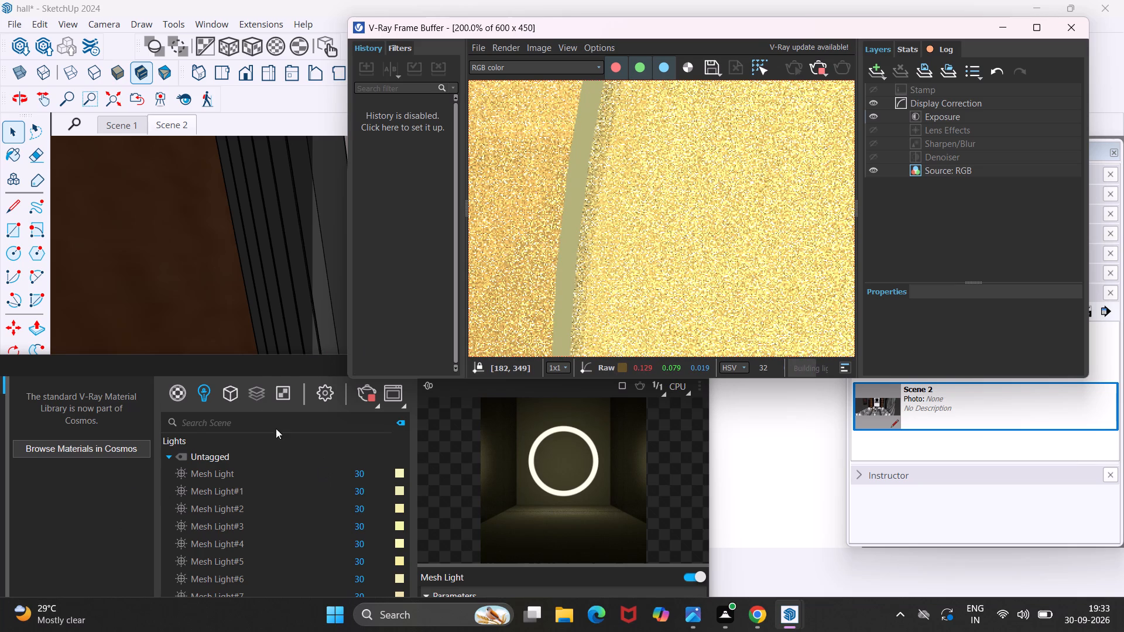
drag(225, 365, 222, 361)
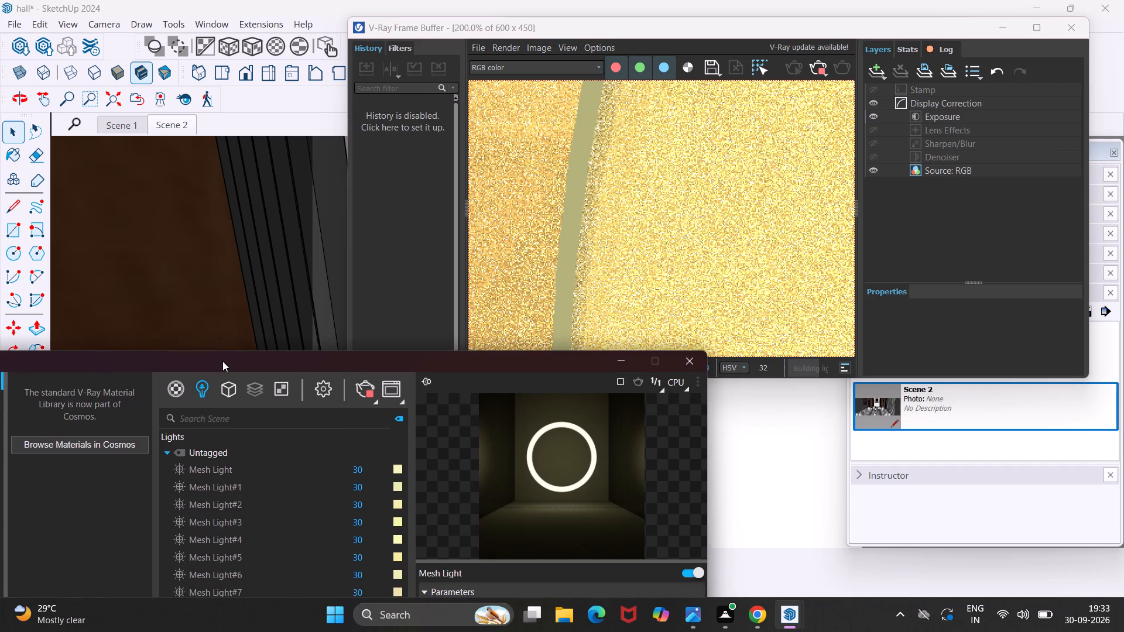
drag(222, 361, 128, 358)
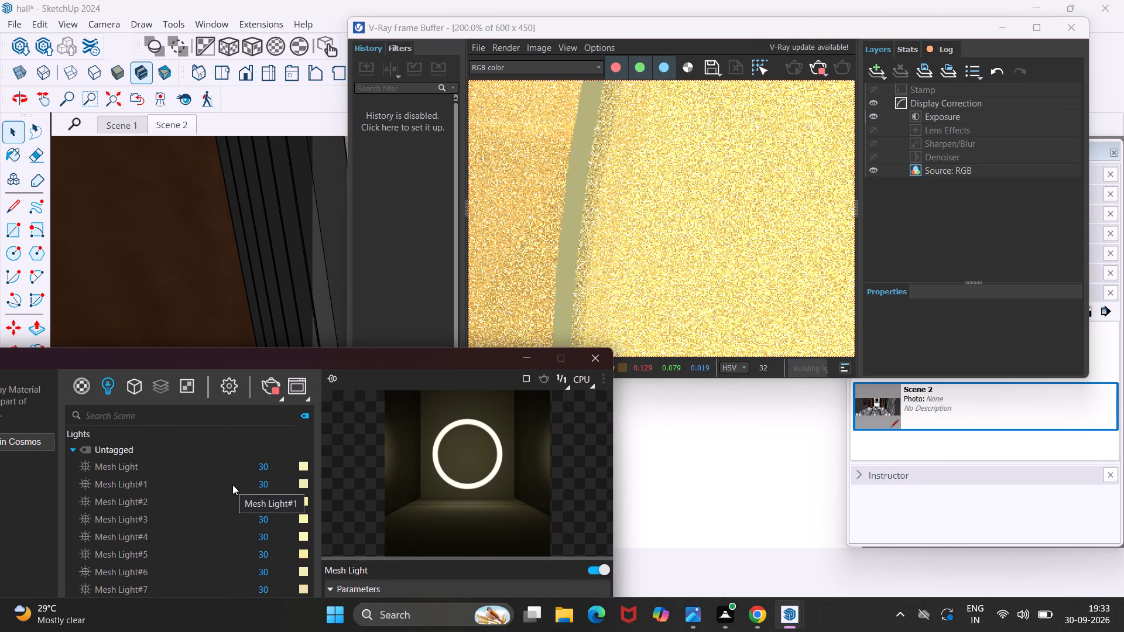
scroll(543, 249, down, 2)
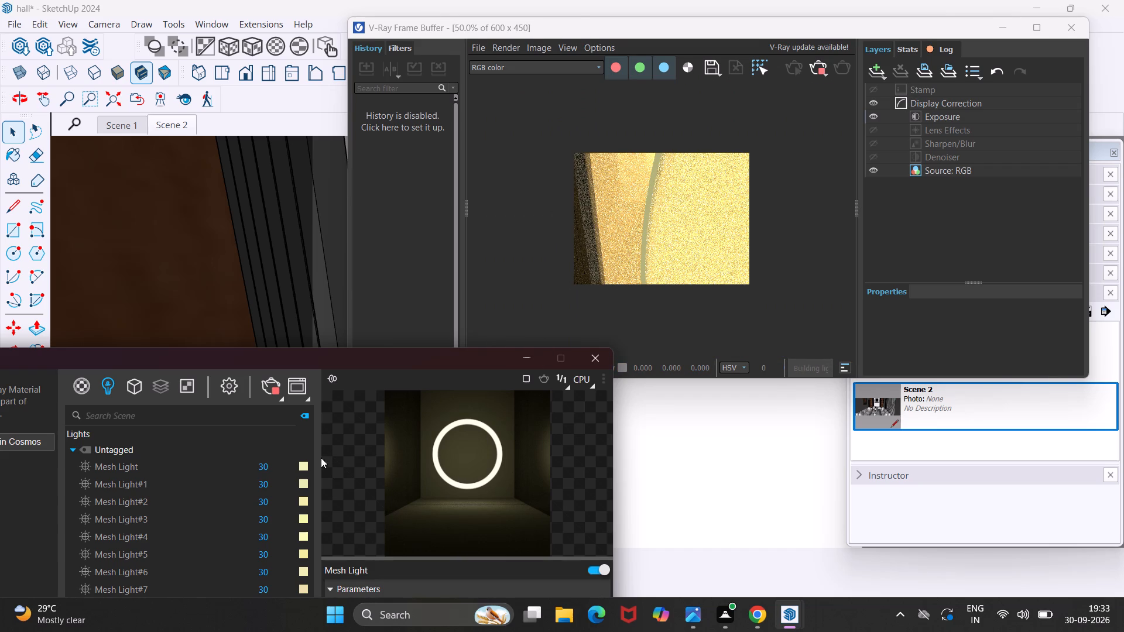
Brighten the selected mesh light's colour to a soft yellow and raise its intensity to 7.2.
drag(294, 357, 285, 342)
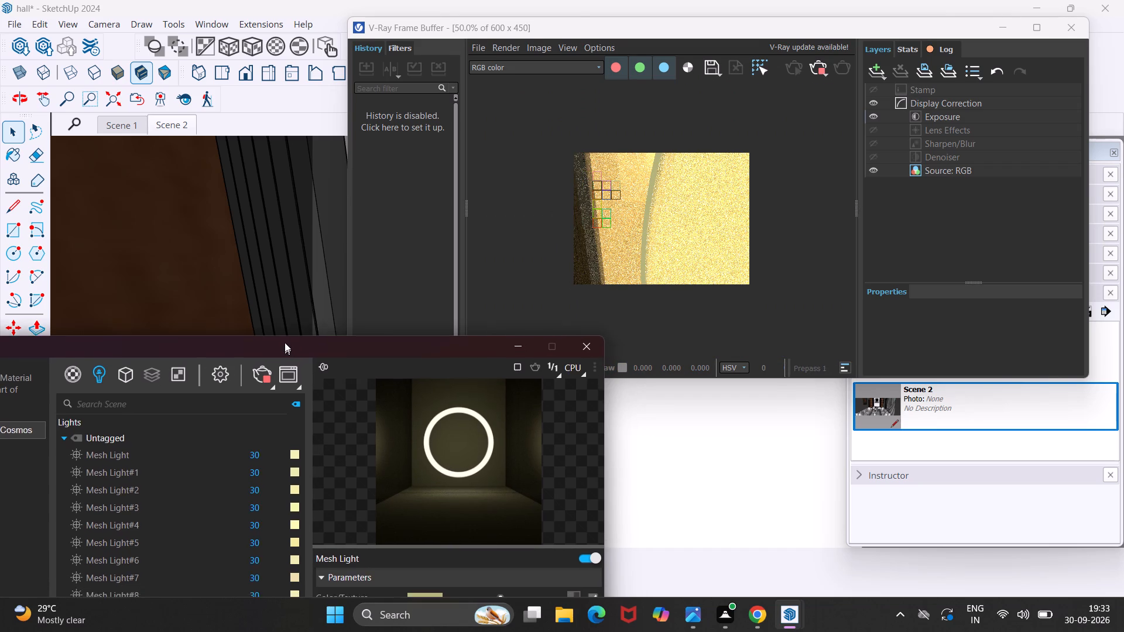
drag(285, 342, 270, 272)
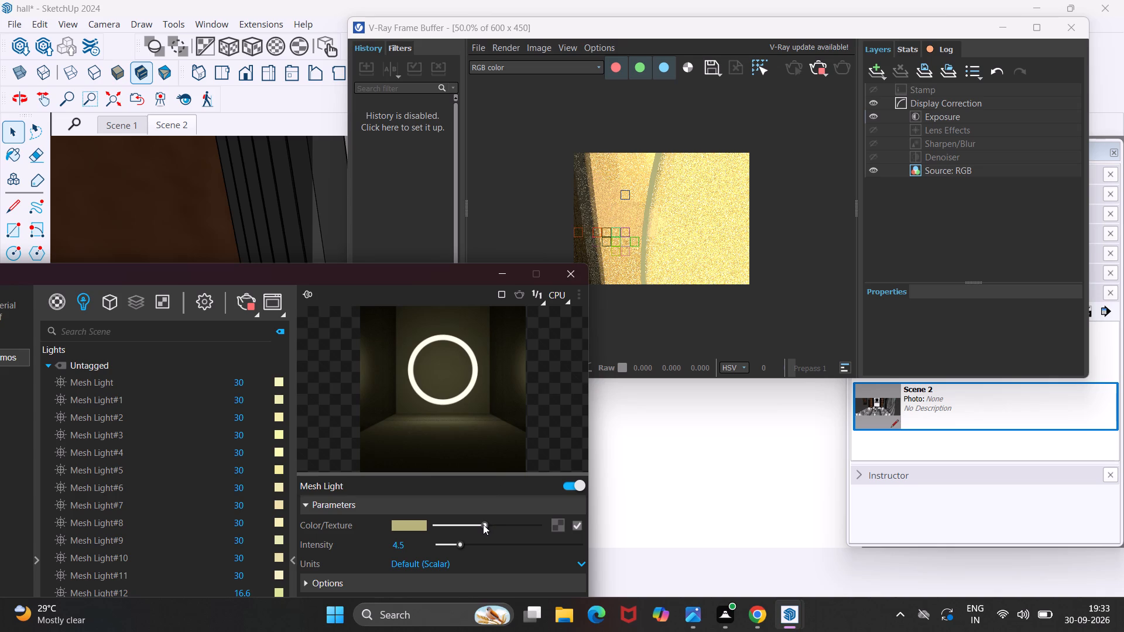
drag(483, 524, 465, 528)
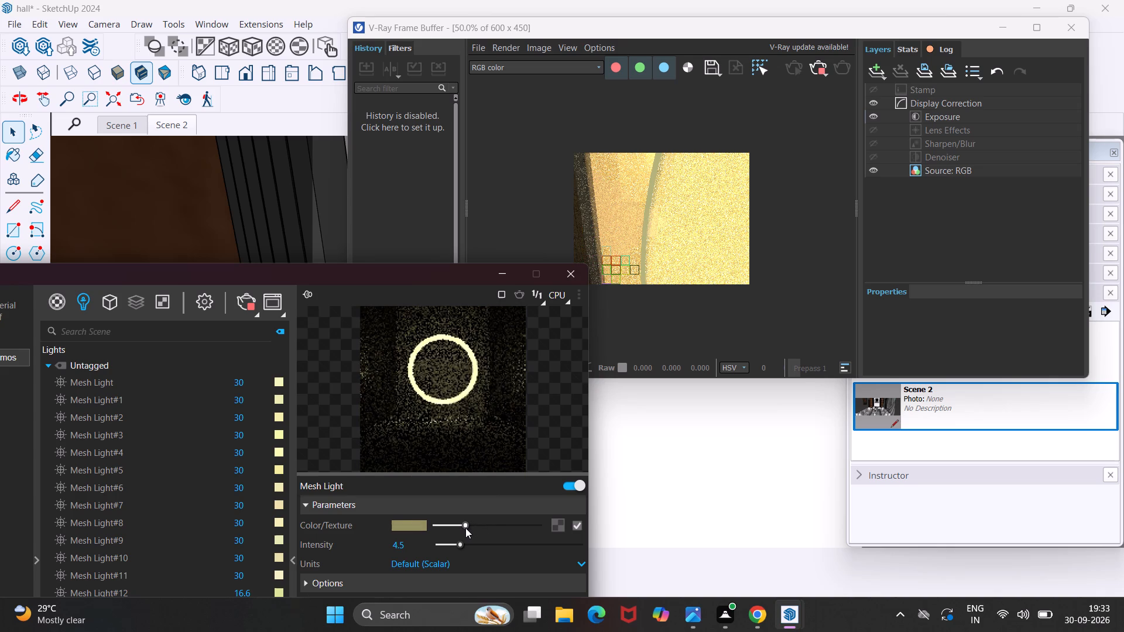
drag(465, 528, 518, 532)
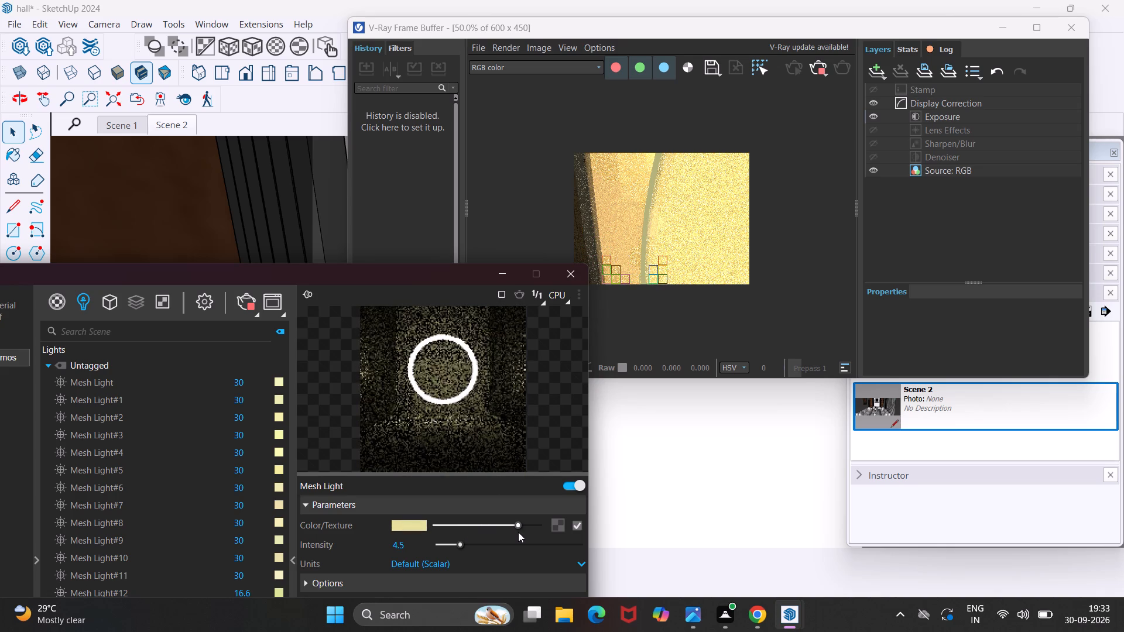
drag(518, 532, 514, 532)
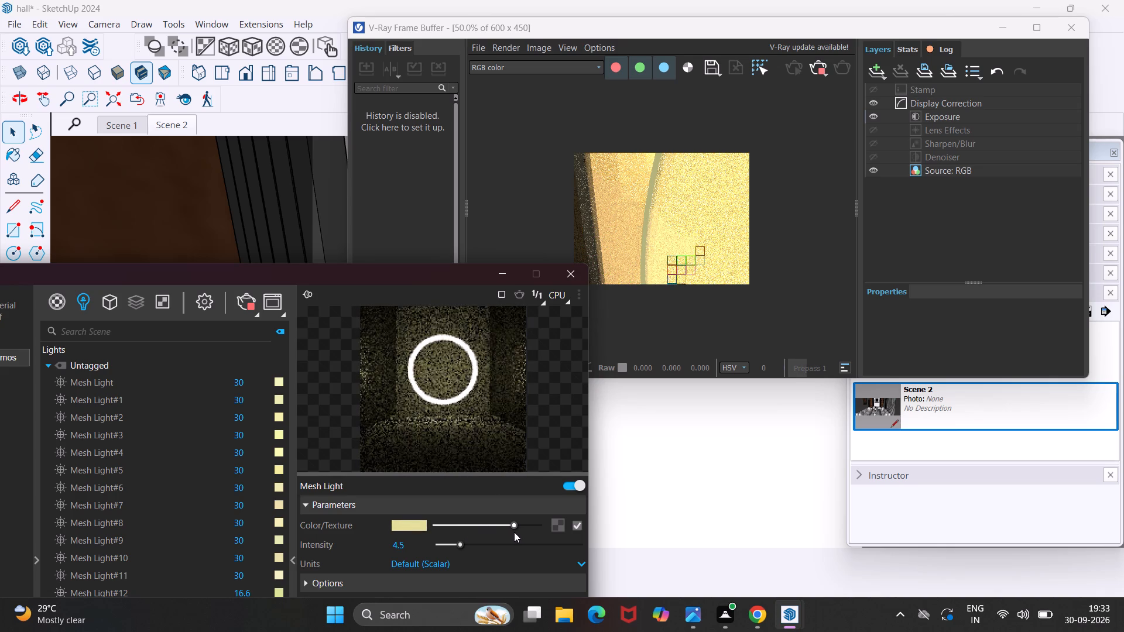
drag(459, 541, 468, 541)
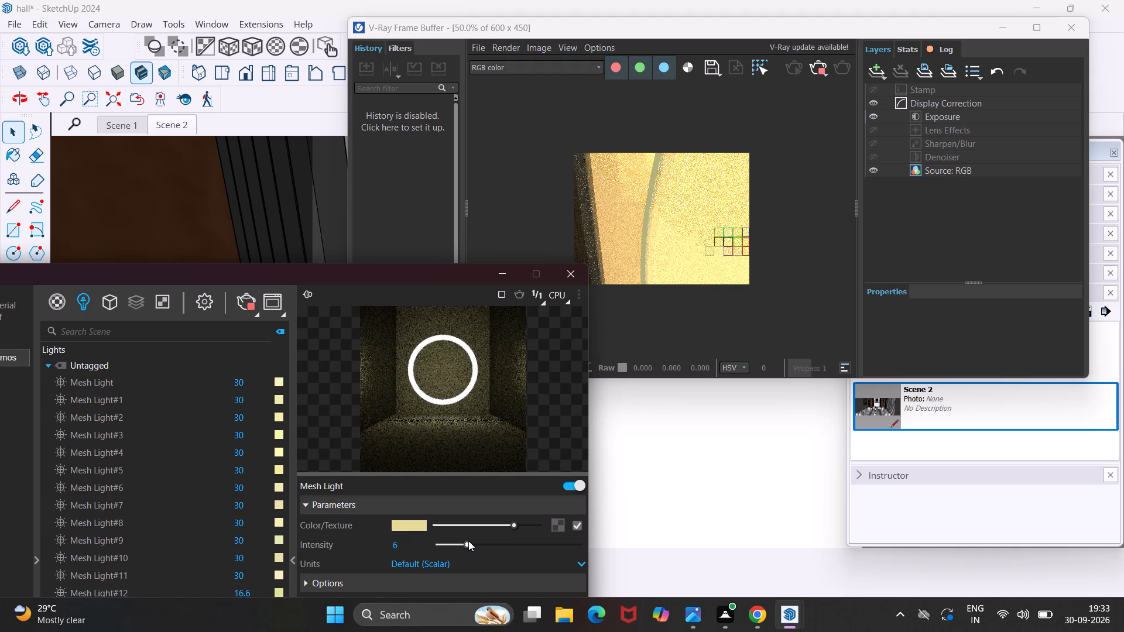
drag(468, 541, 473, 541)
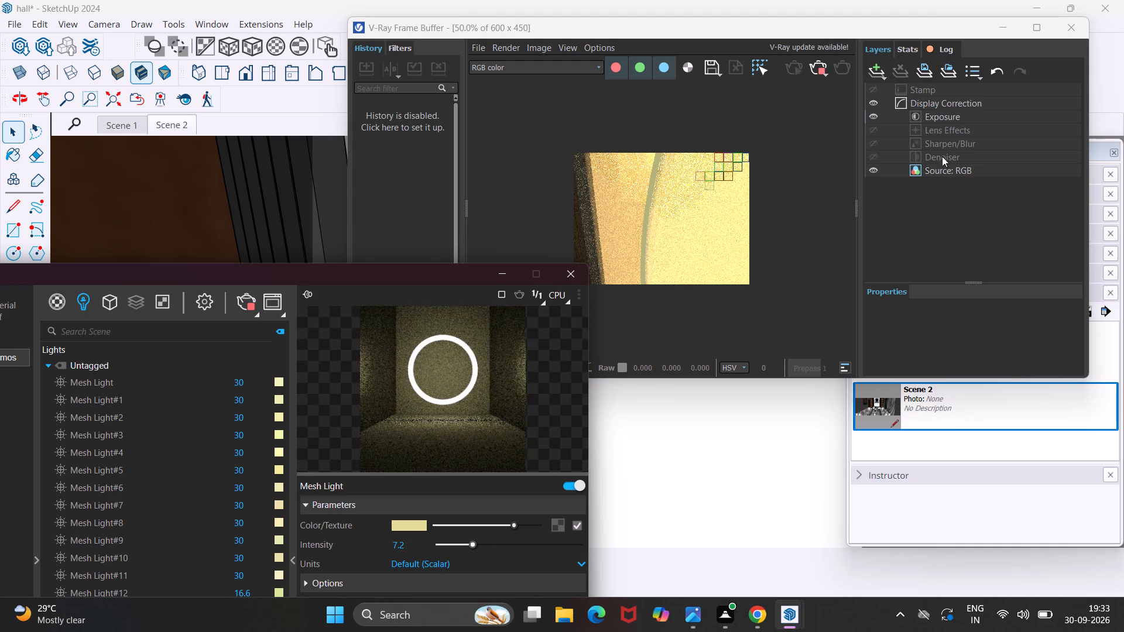
Restart the V-Ray render of the close-up and examine the curved light edge against the wall.
click(1065, 25)
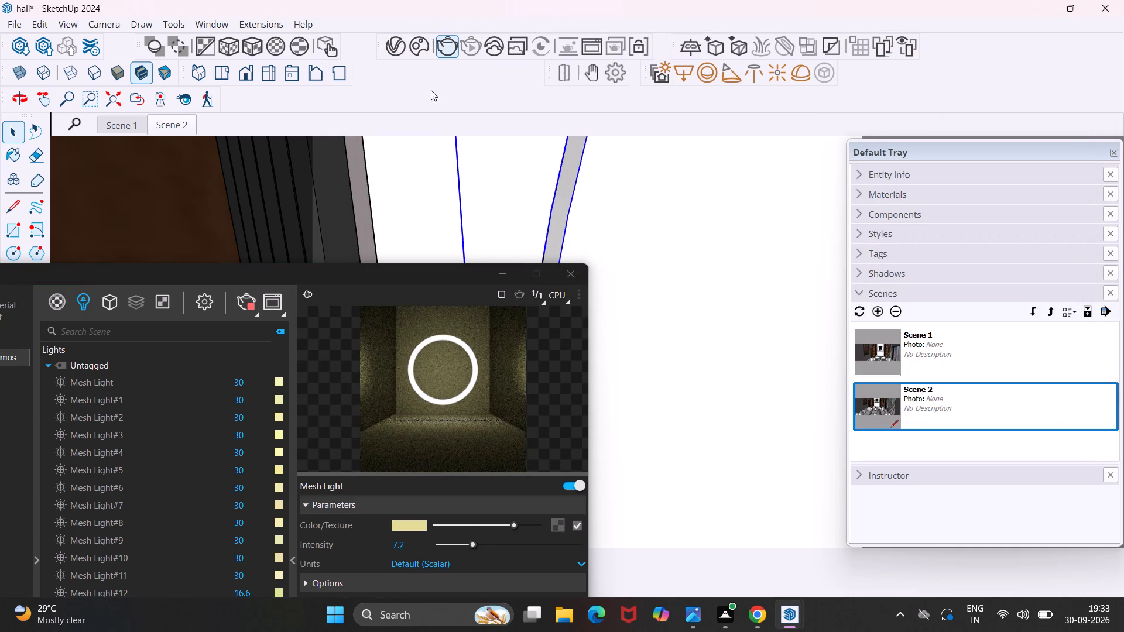
click(447, 46)
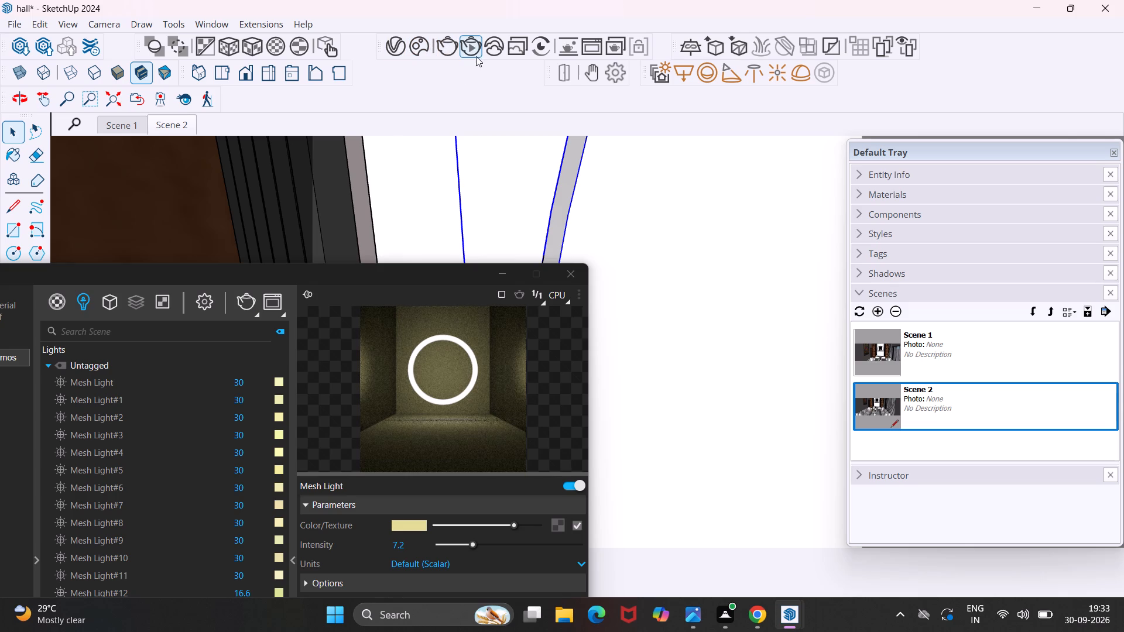
click(475, 53)
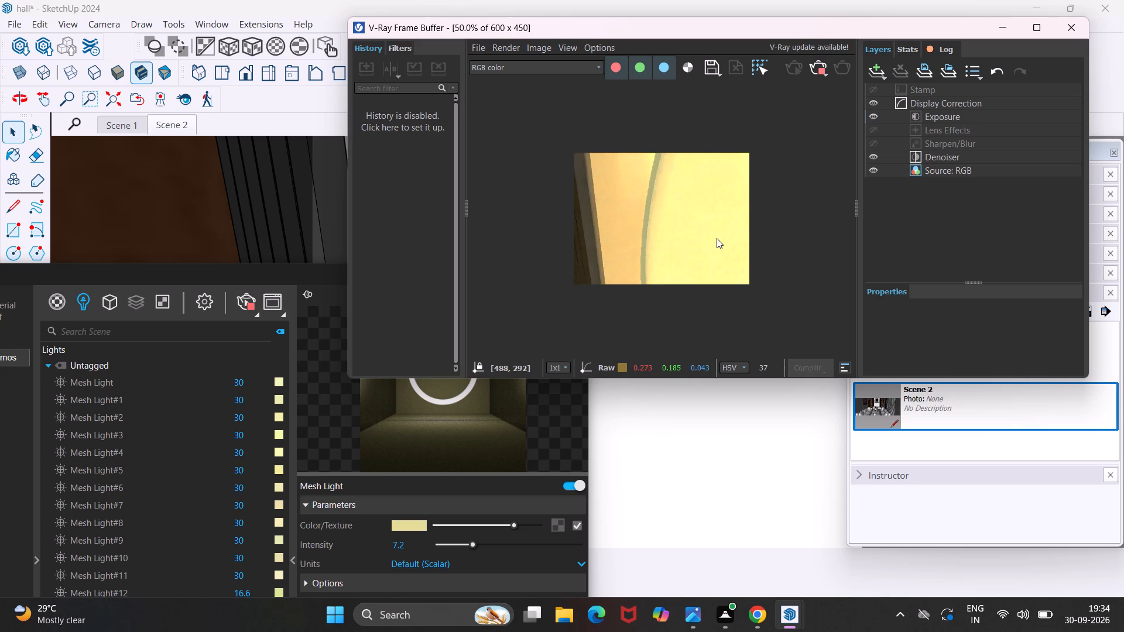
scroll(650, 228, up, 3)
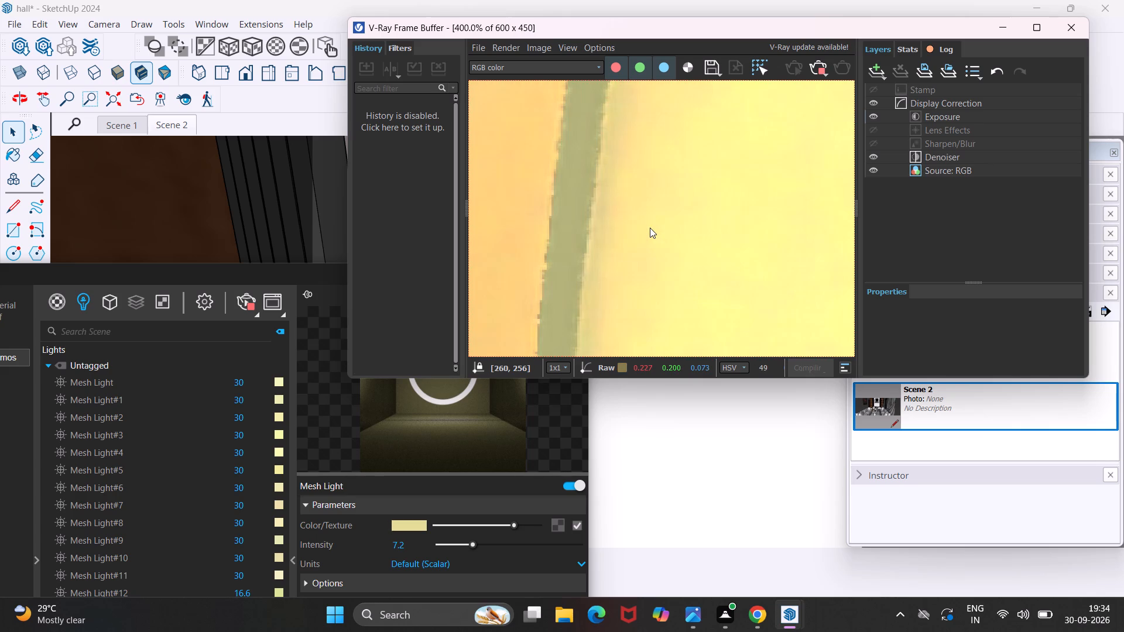
scroll(647, 228, down, 2)
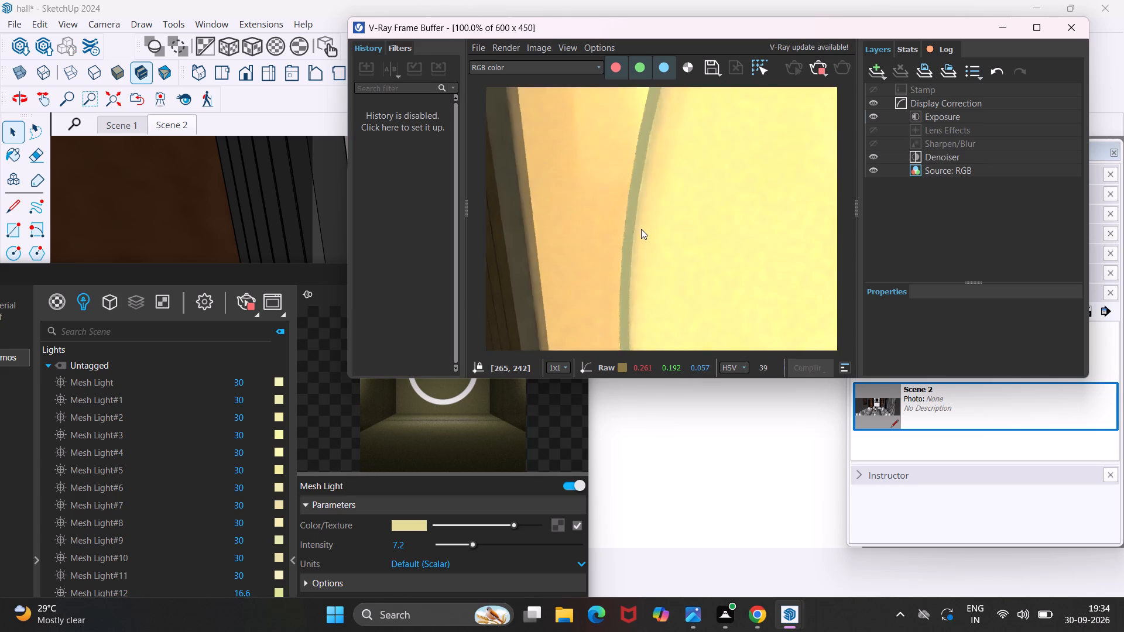
scroll(641, 229, down, 1)
middle_drag(641, 228, 633, 225)
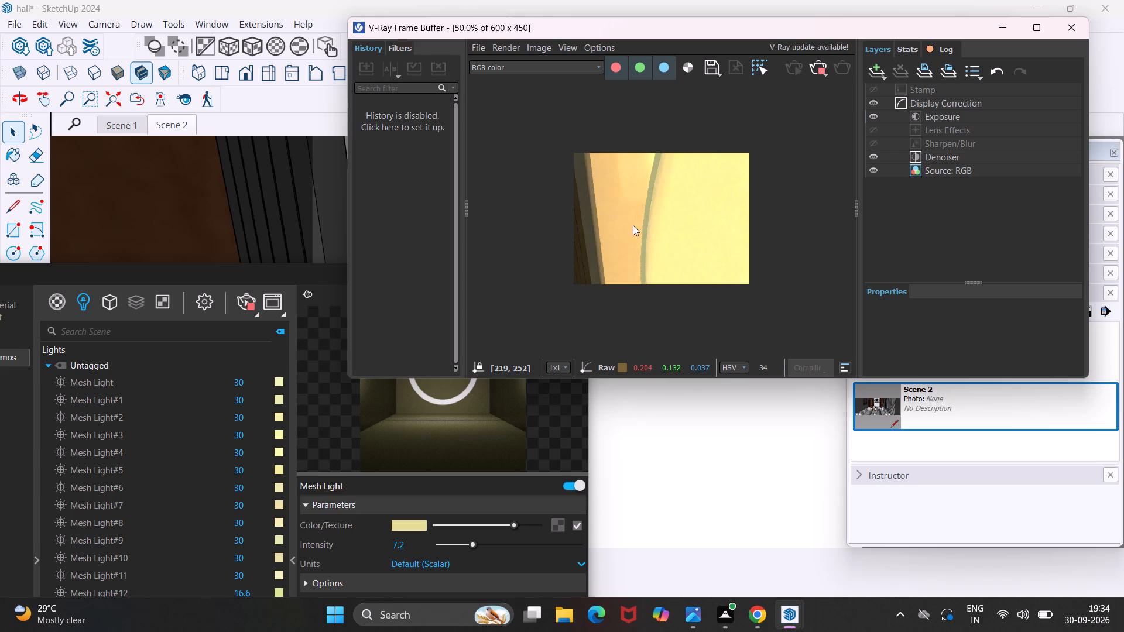
middle_drag(633, 225, 611, 221)
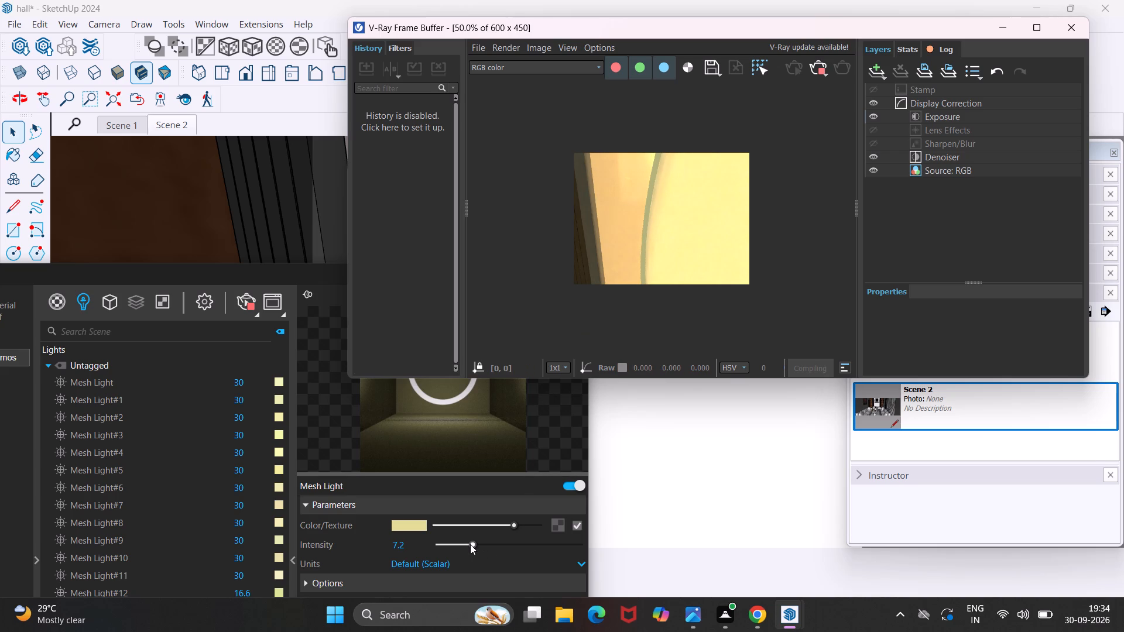
Raise the selected mesh light's intensity to 10.6, brighten its colour to pale yellow, and close the asset editor and frame buffer.
drag(470, 544, 485, 544)
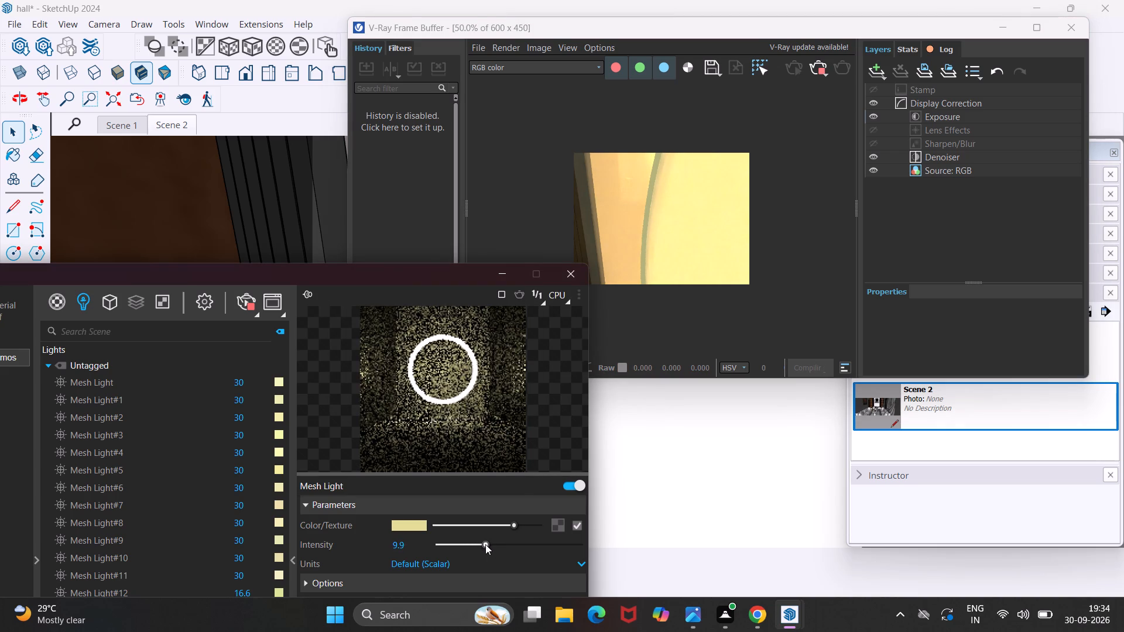
drag(485, 544, 489, 544)
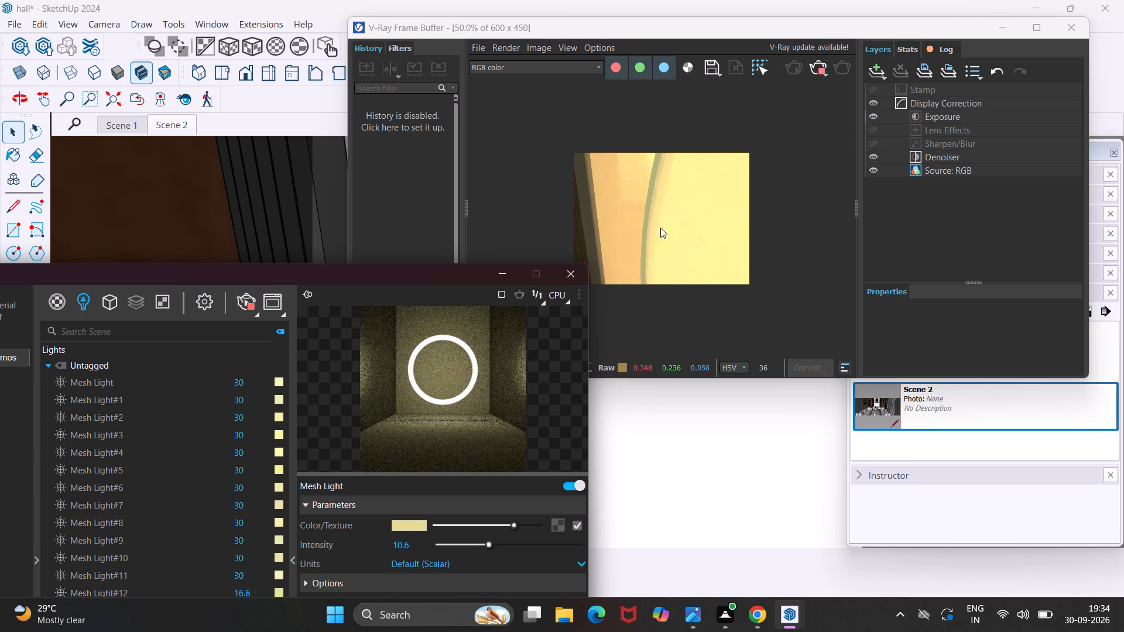
scroll(658, 207, down, 1)
scroll(658, 207, up, 3)
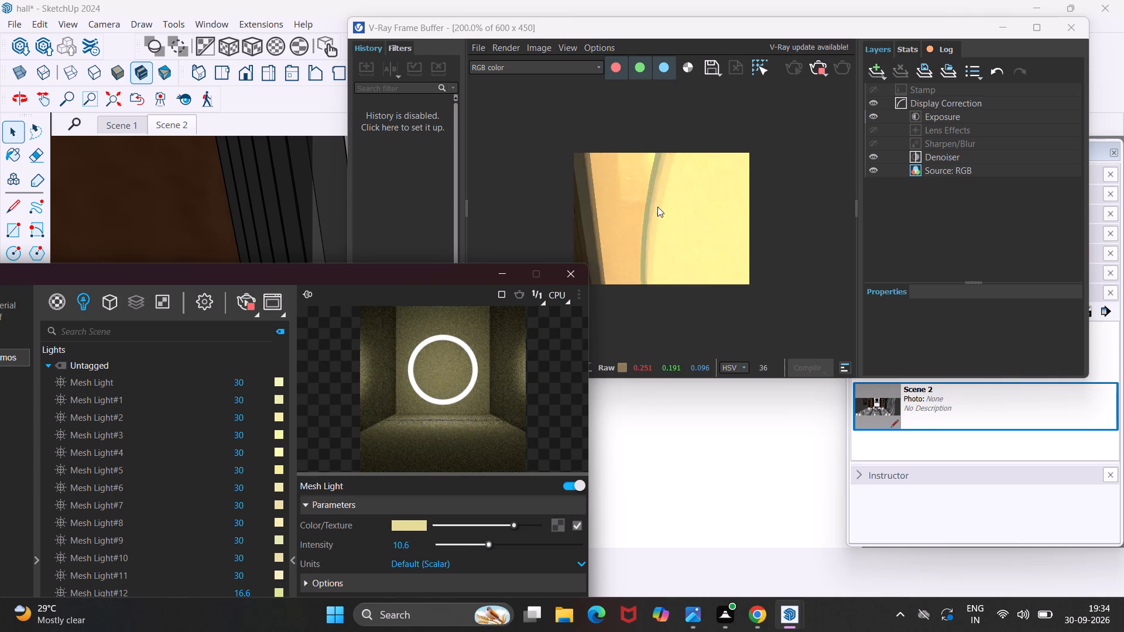
scroll(657, 207, down, 1)
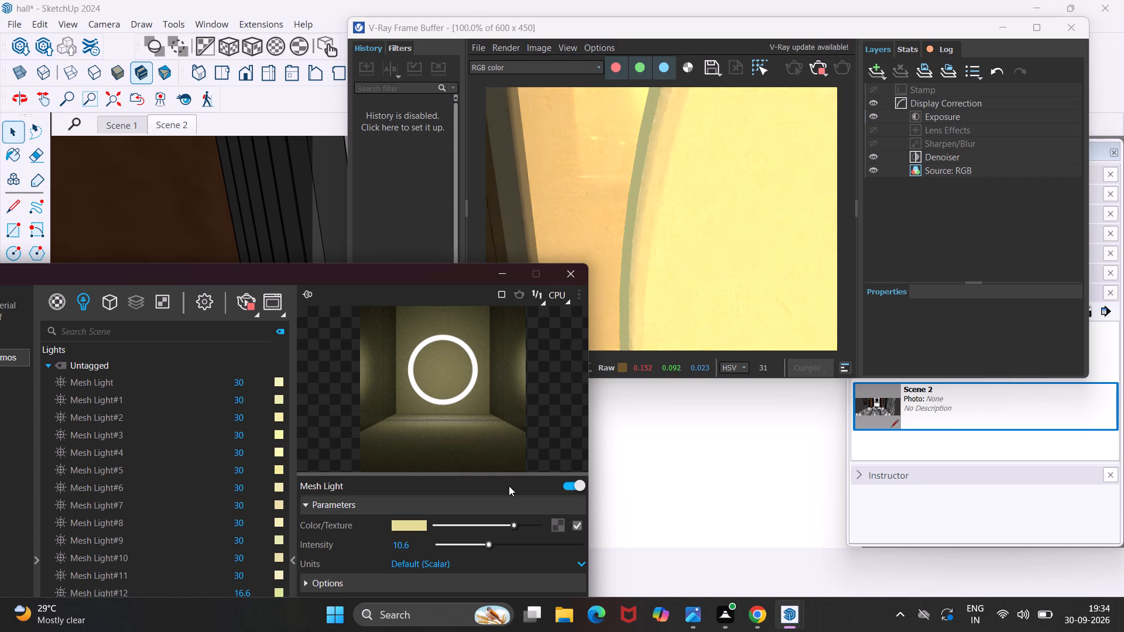
drag(517, 527, 525, 527)
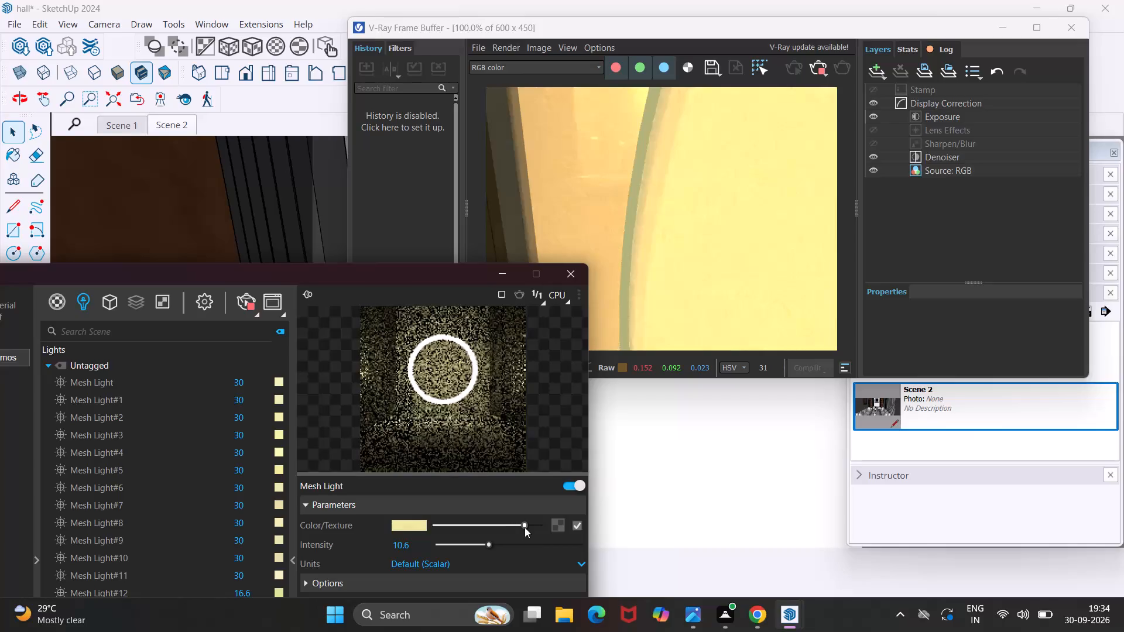
drag(525, 527, 529, 528)
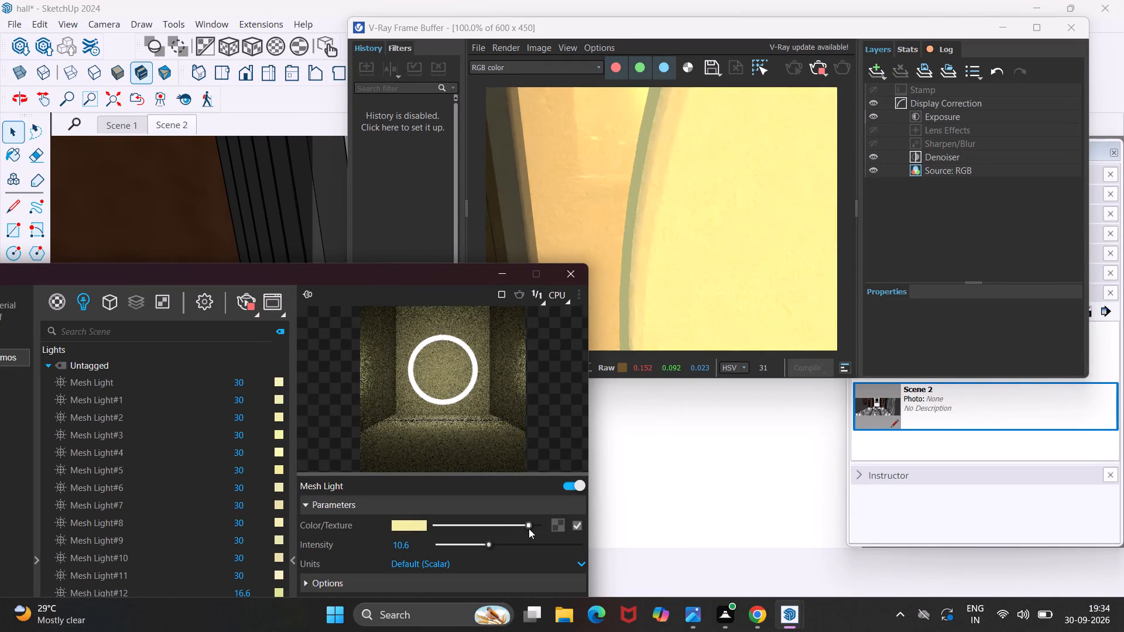
click(560, 279)
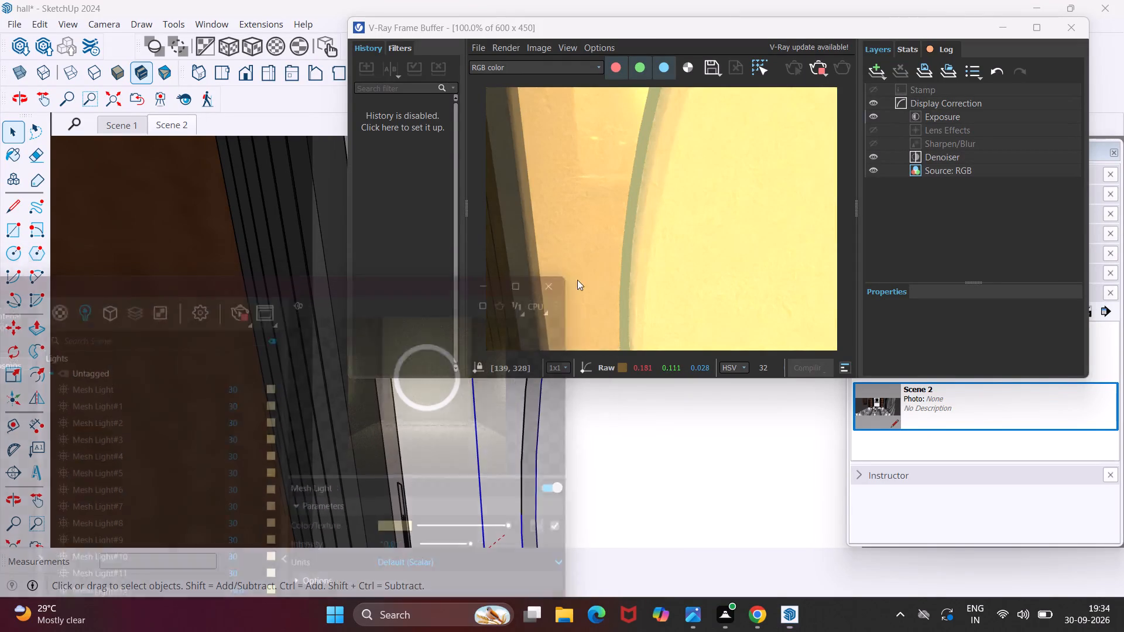
scroll(618, 266, down, 1)
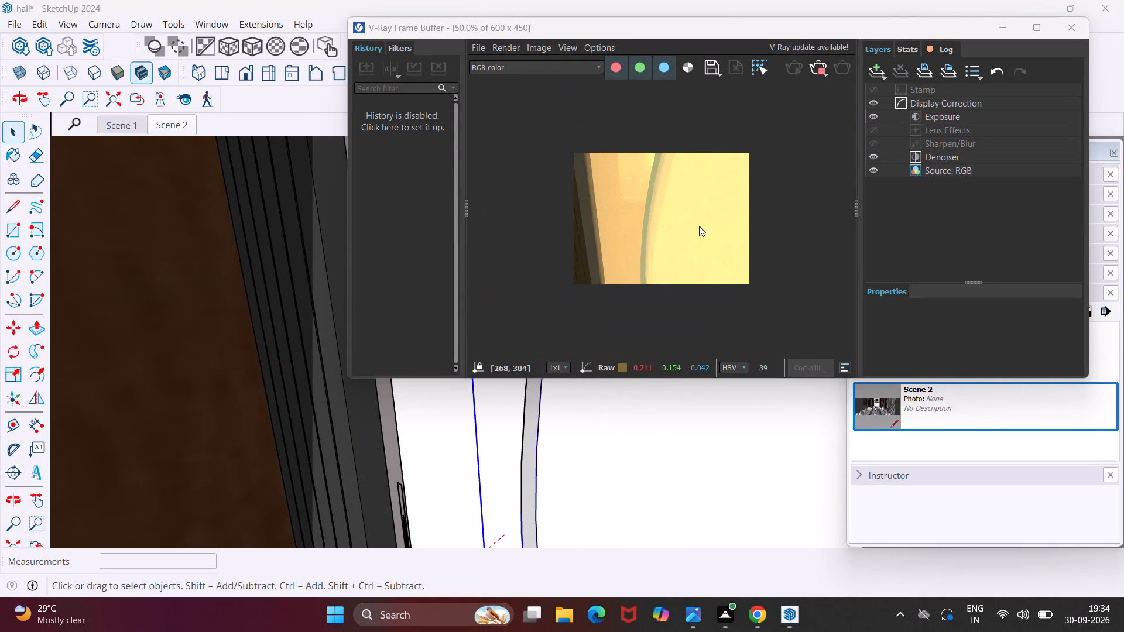
click(1077, 20)
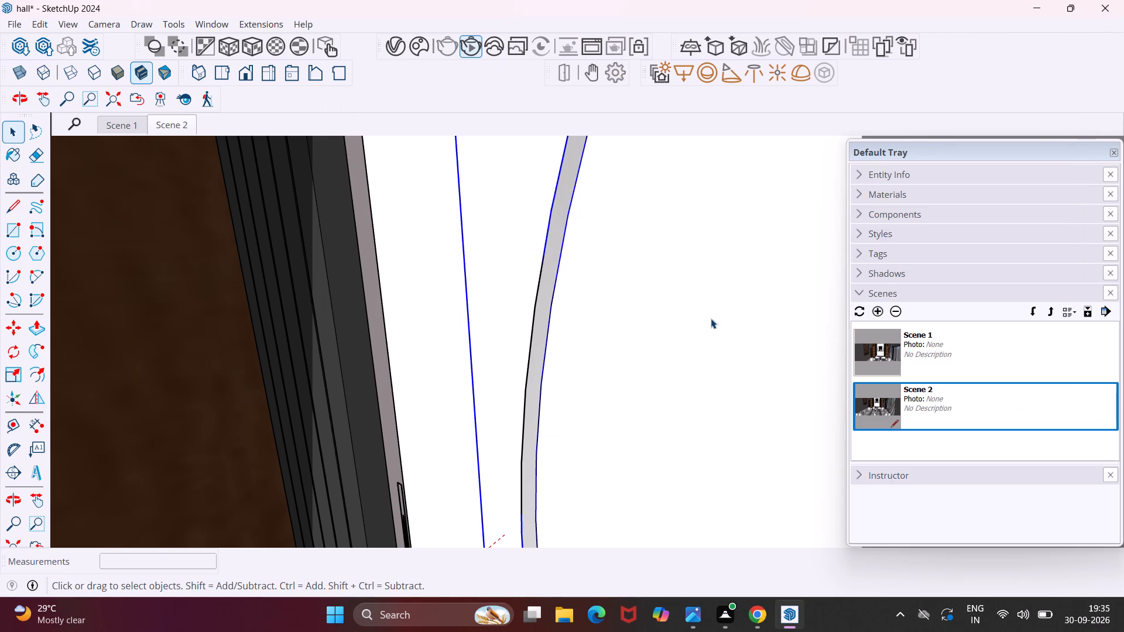
Restore the Scene 2 view, restart its V-Ray render and inspect the lighting around the TV wall and sofas.
click(157, 127)
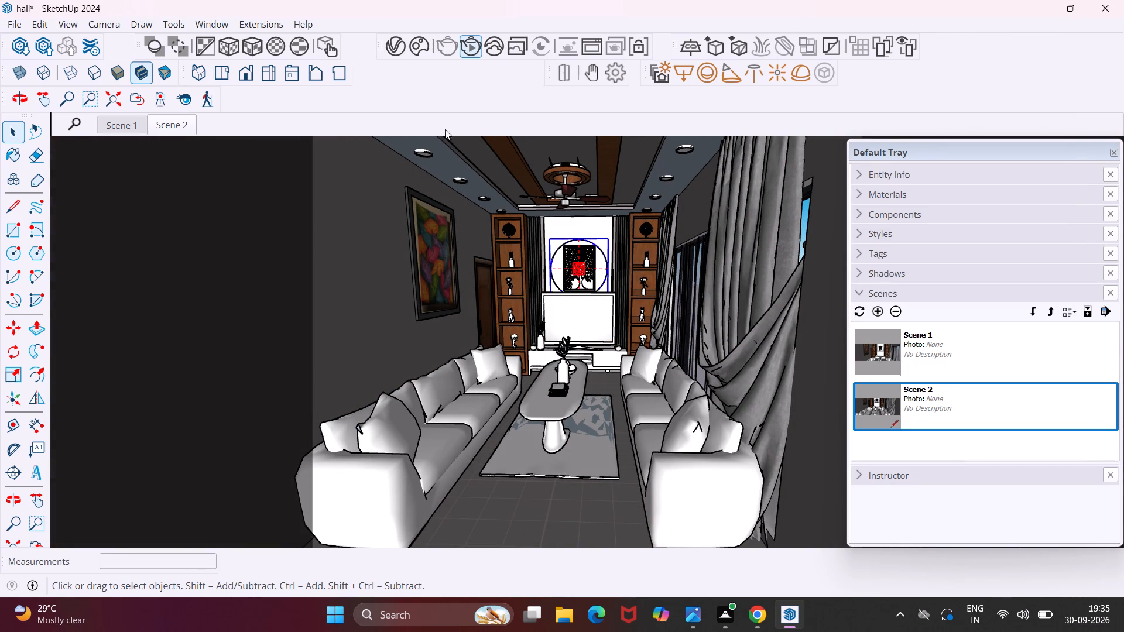
click(467, 40)
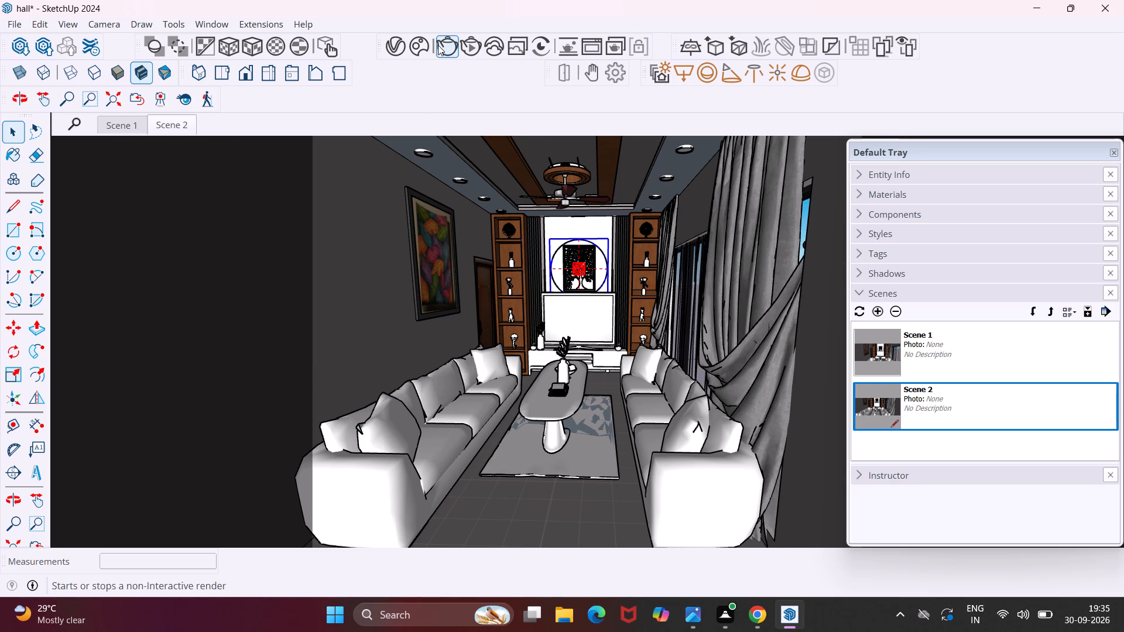
click(462, 50)
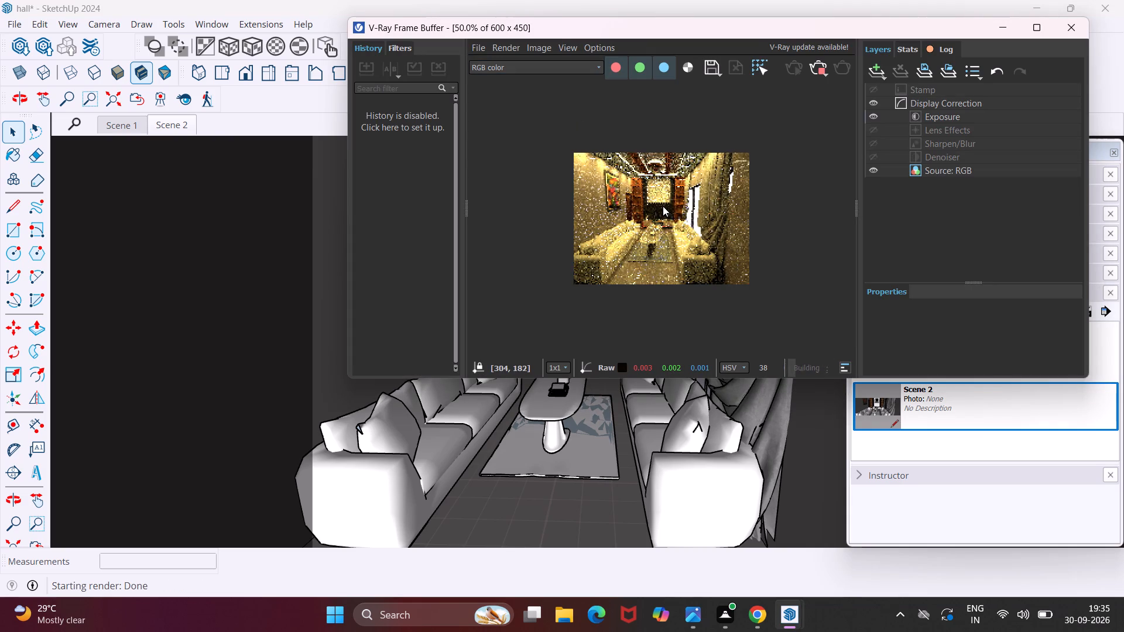
scroll(661, 206, up, 3)
scroll(661, 206, down, 1)
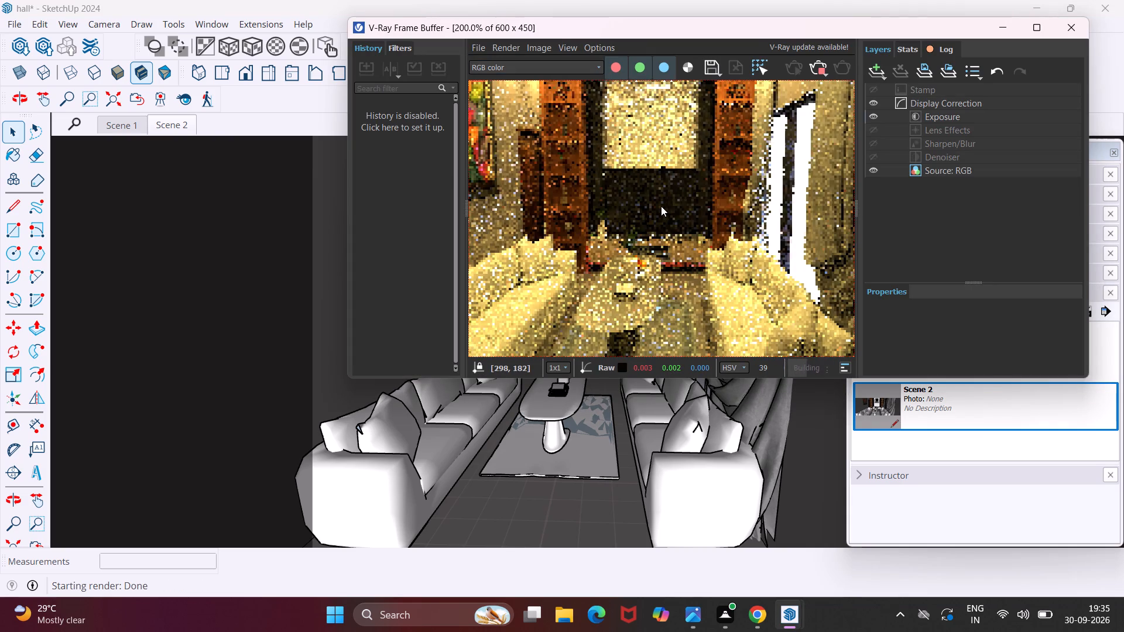
scroll(661, 206, down, 1)
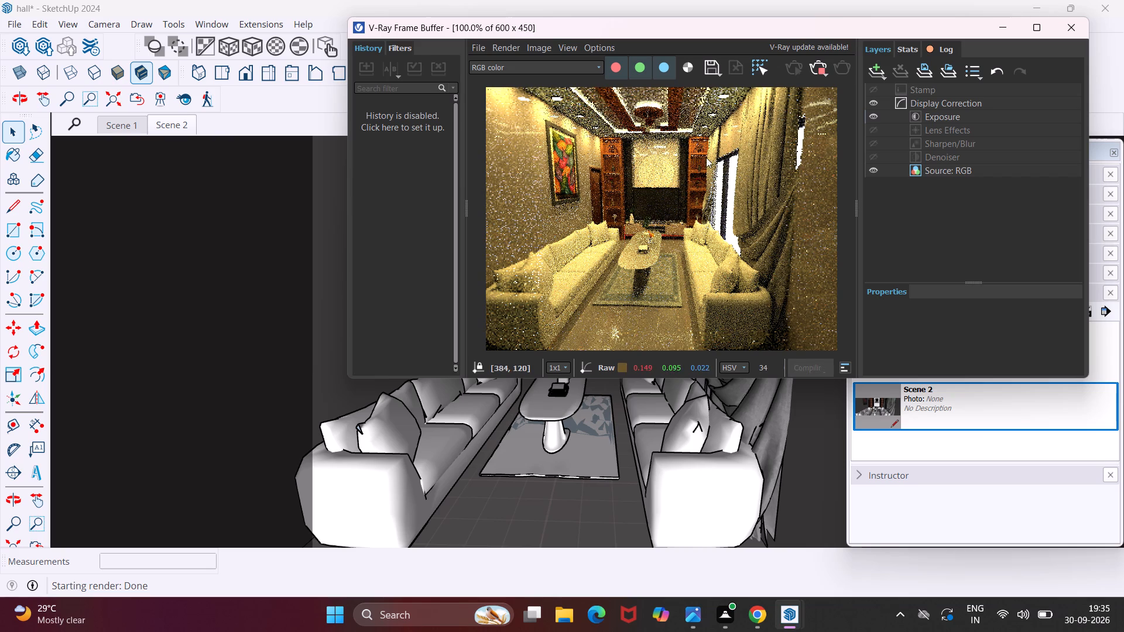
Examine the denoised Scene 2 render around the TV wall's circular light and sofas, and close the frame buffer.
scroll(658, 176, up, 1)
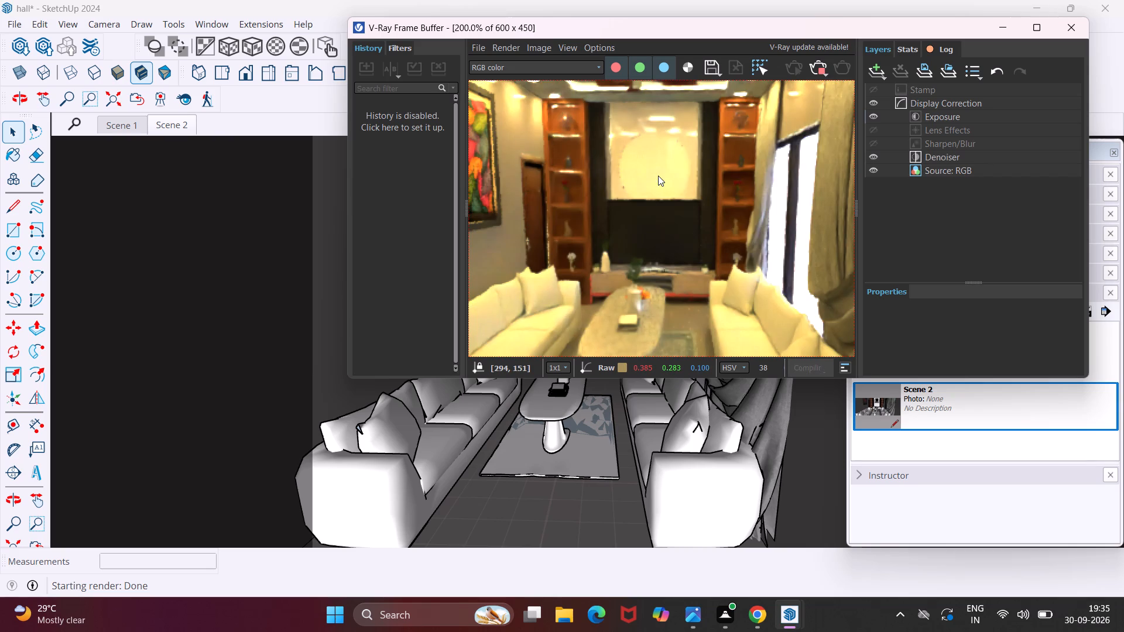
scroll(658, 176, down, 1)
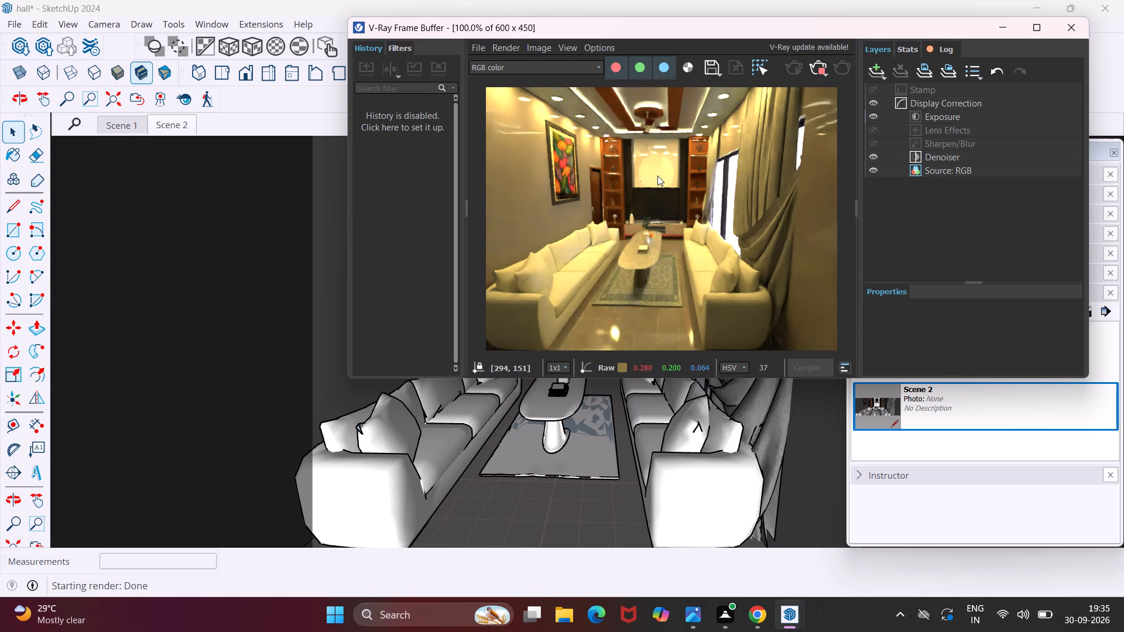
scroll(656, 176, up, 2)
scroll(655, 176, down, 1)
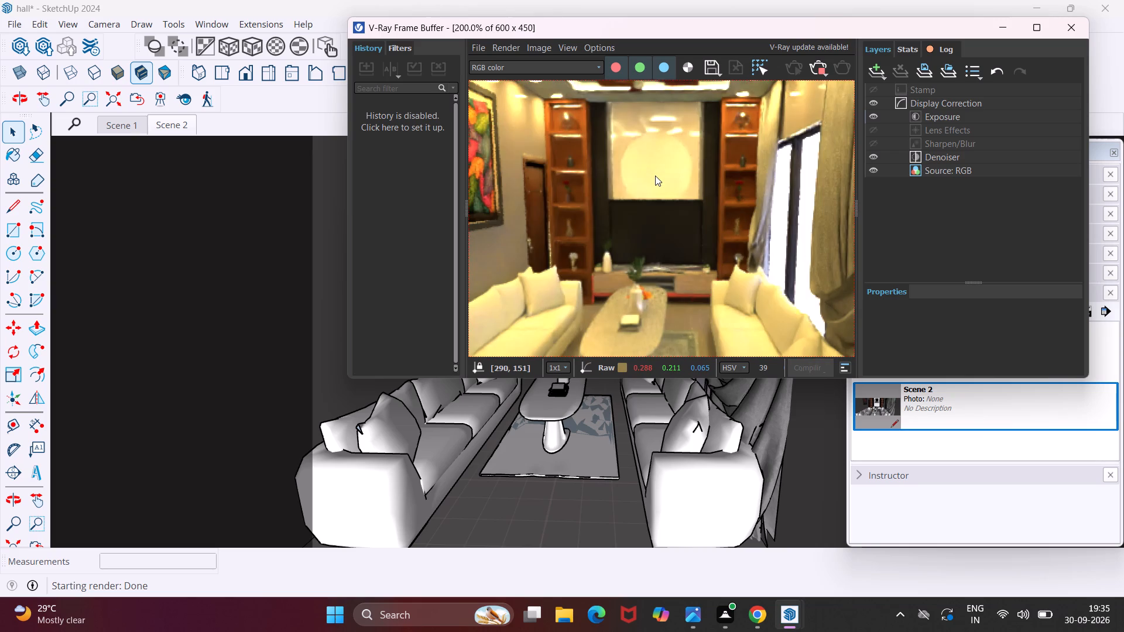
click(1062, 25)
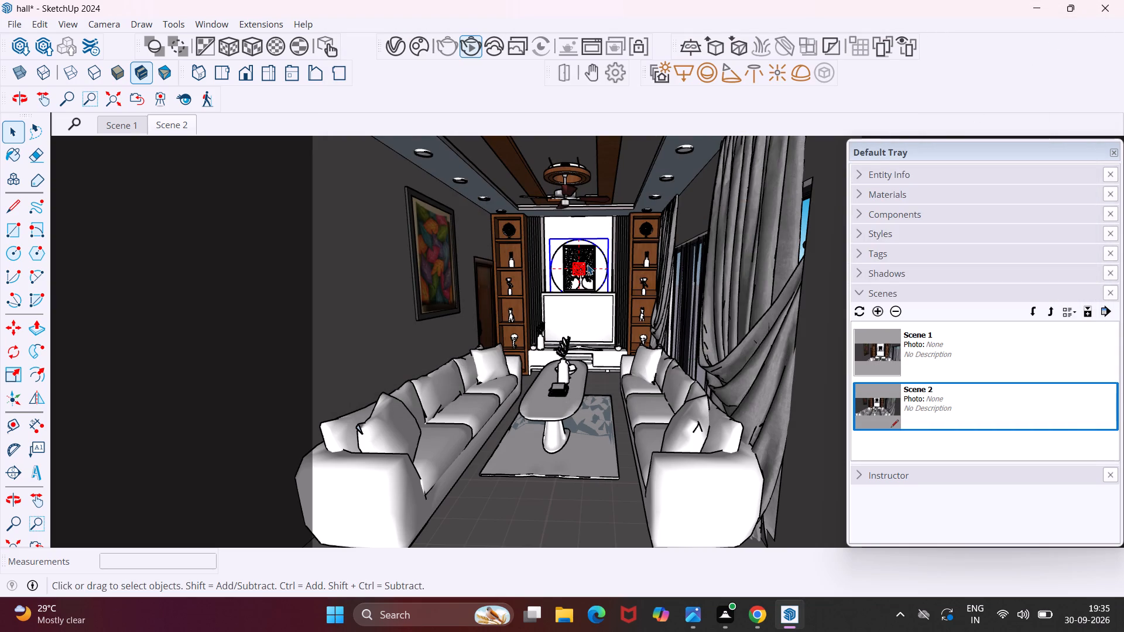
Select the tree wall art above the TV and browse the Colors, Carpet and Fabrics, Synthetic Surfaces, and Asphalt and Concrete materials for it.
scroll(587, 265, up, 18)
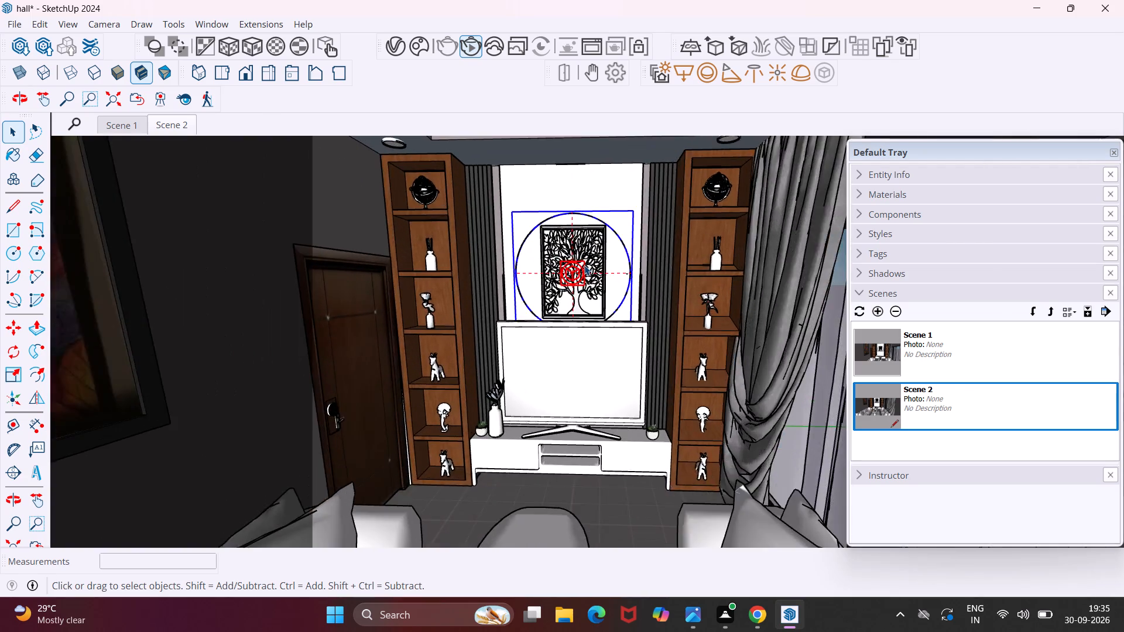
scroll(584, 265, up, 6)
key(Escape)
key(space)
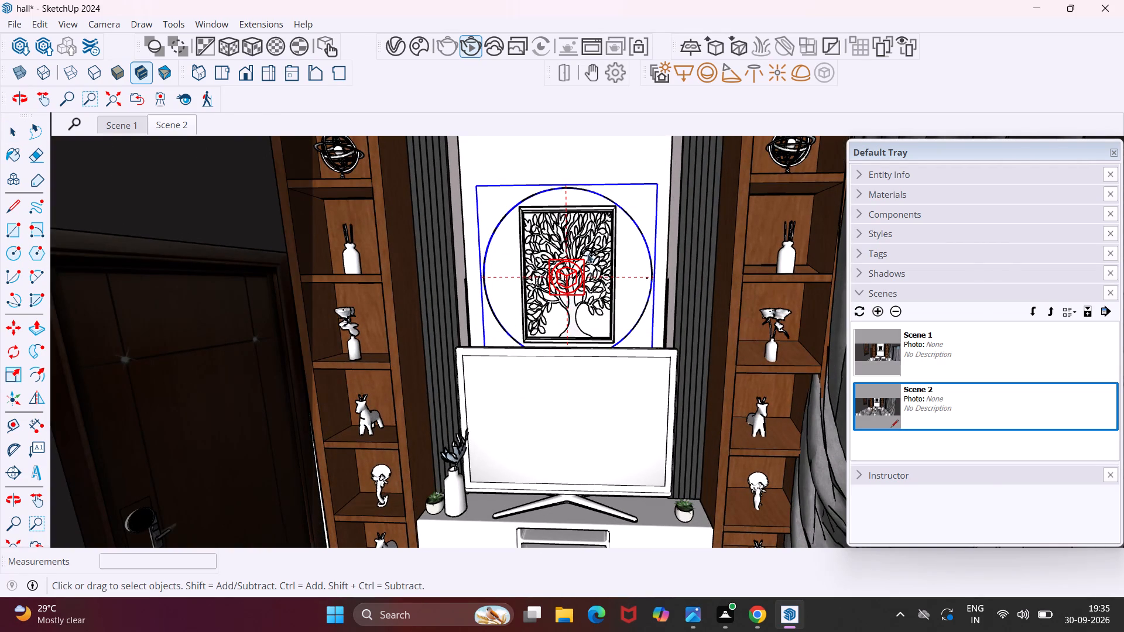
click(593, 235)
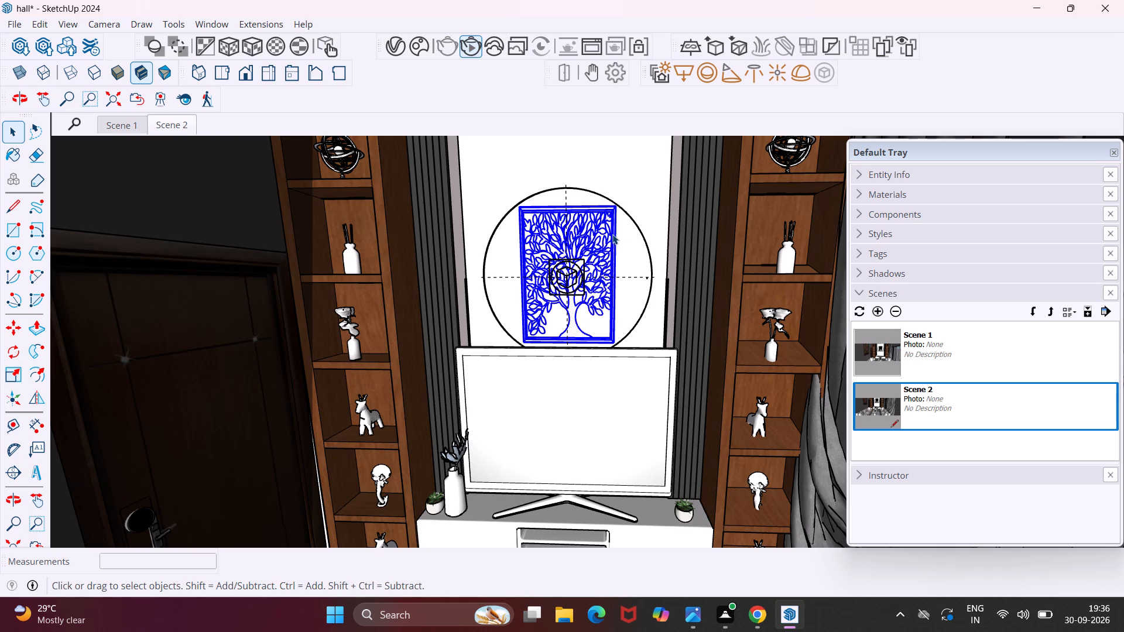
scroll(596, 220, up, 6)
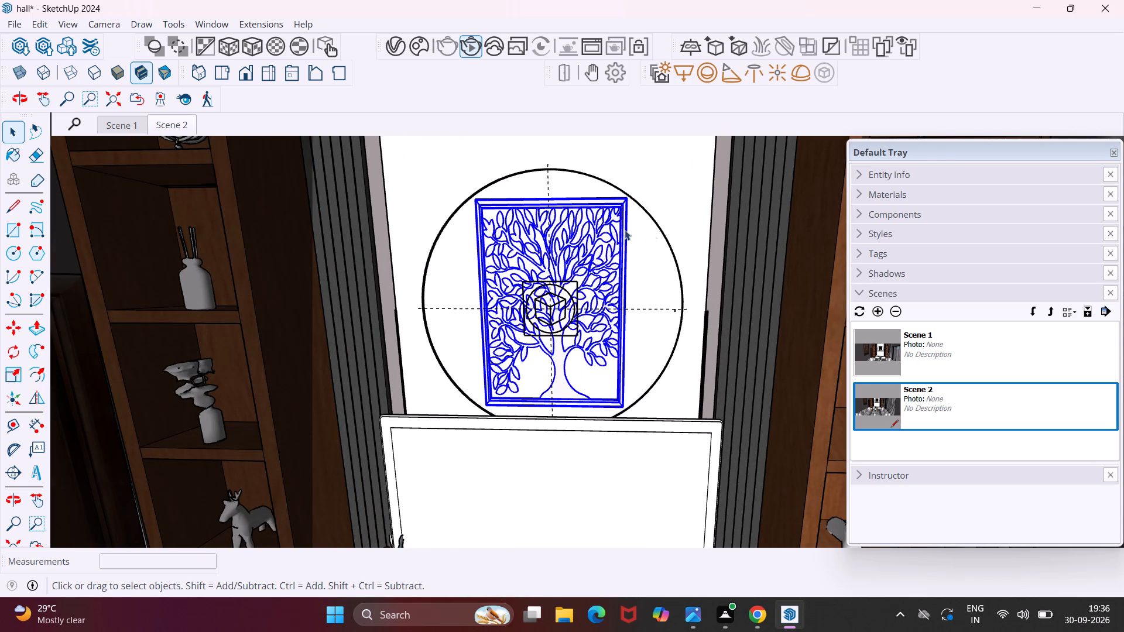
click(862, 188)
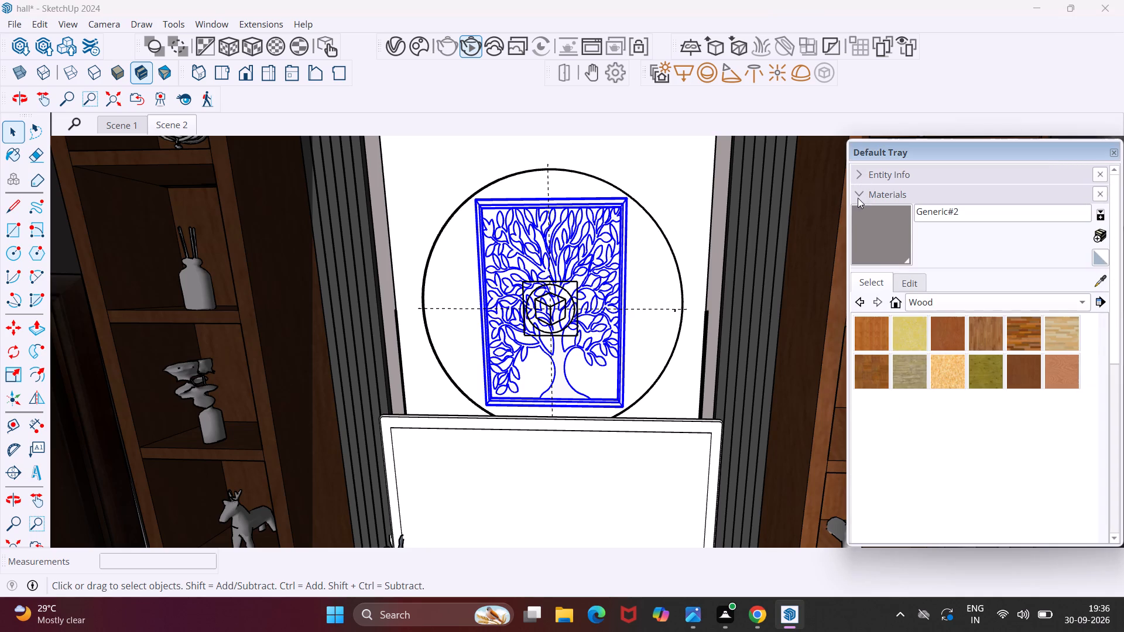
click(1089, 297)
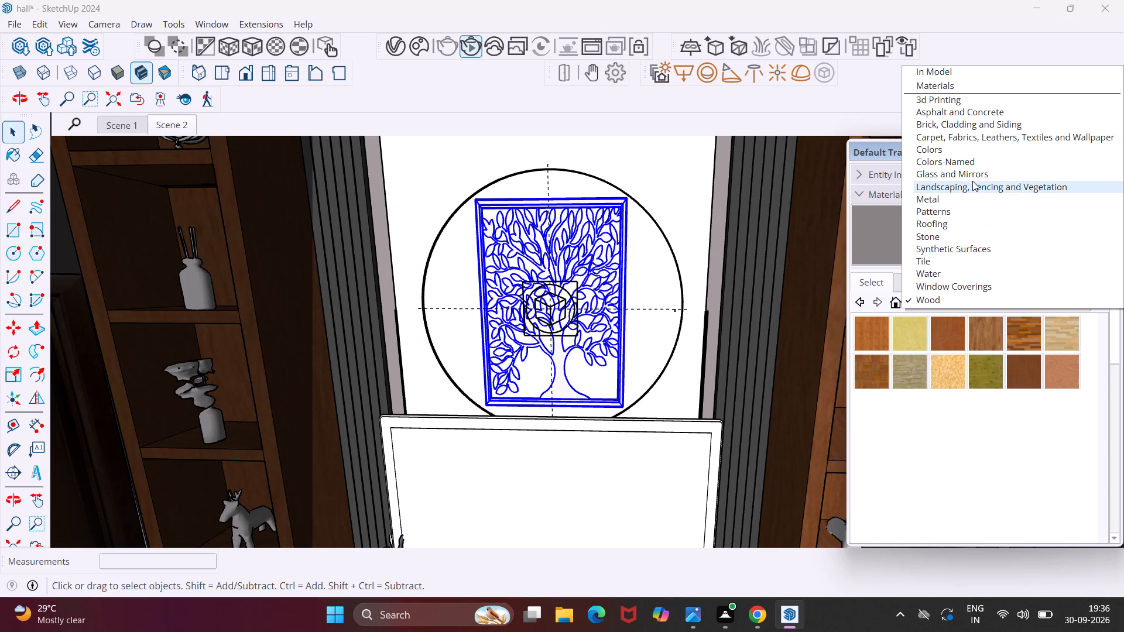
click(962, 154)
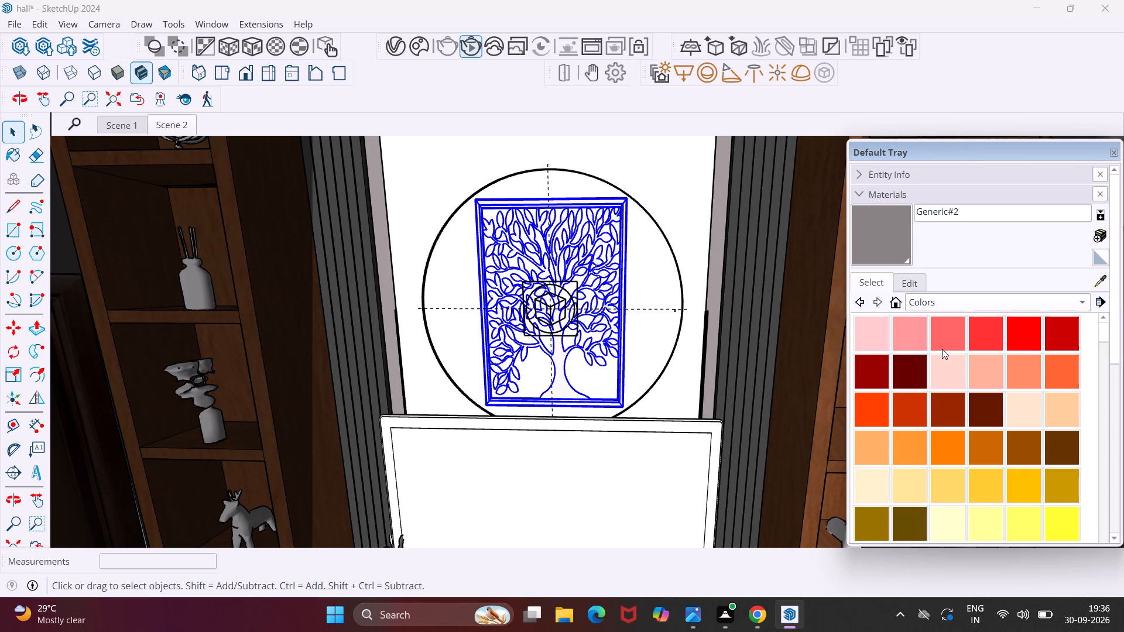
click(1081, 303)
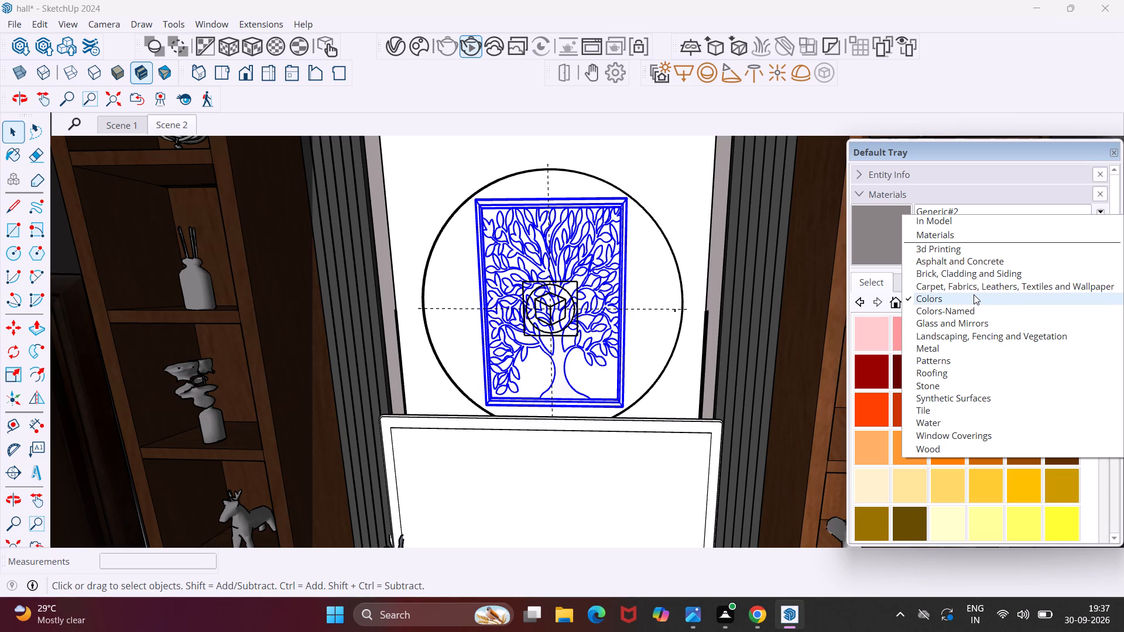
click(970, 290)
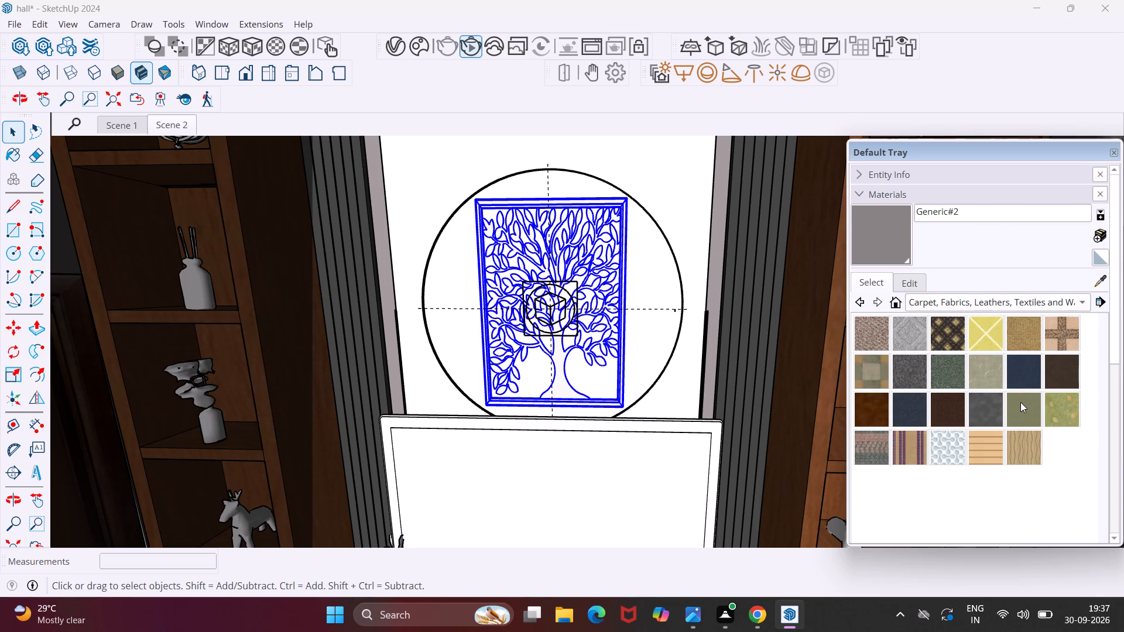
click(1077, 304)
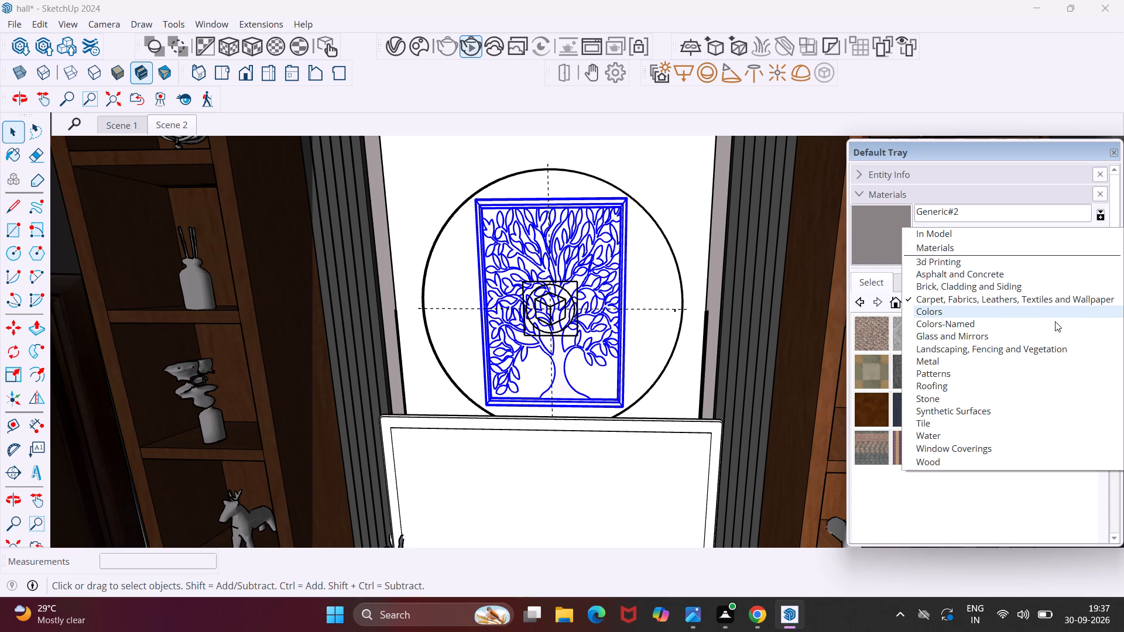
click(1043, 408)
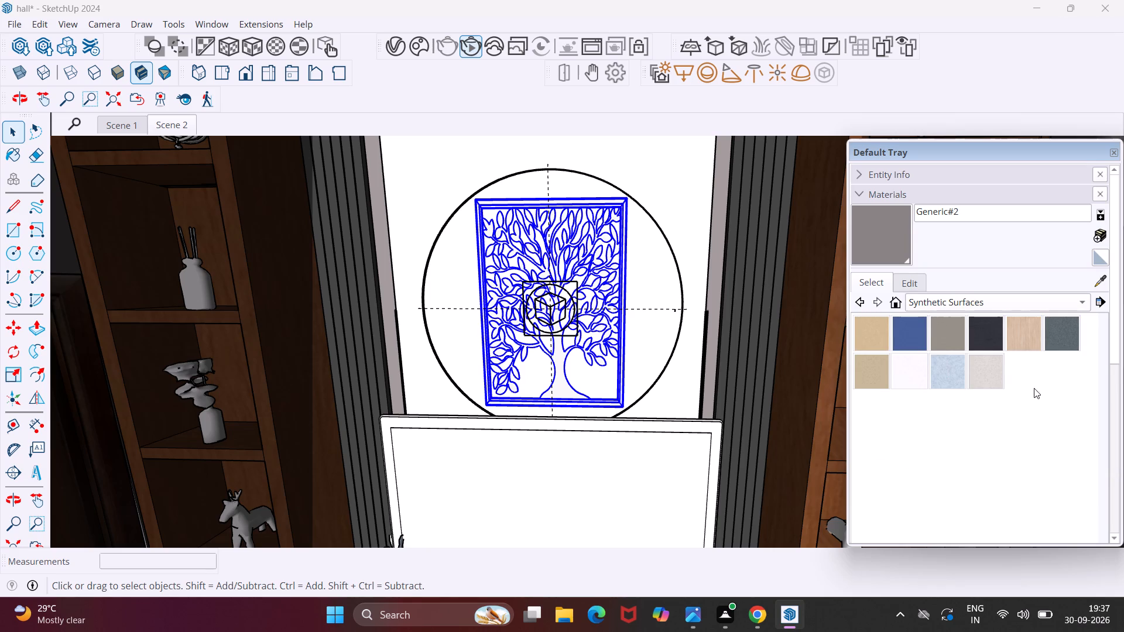
click(1074, 298)
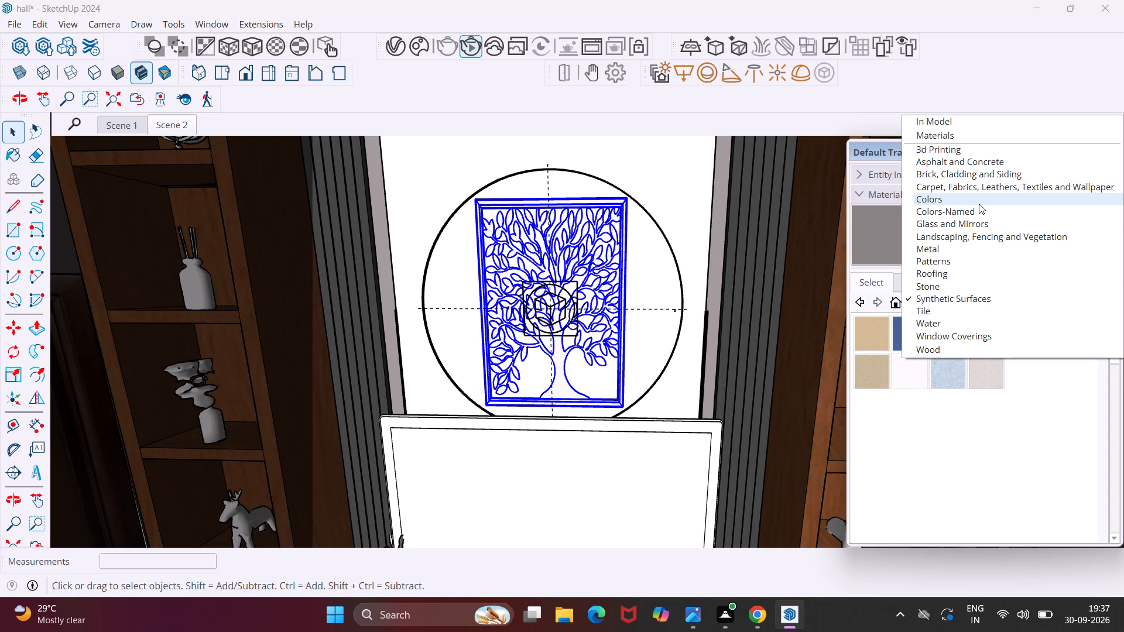
click(968, 162)
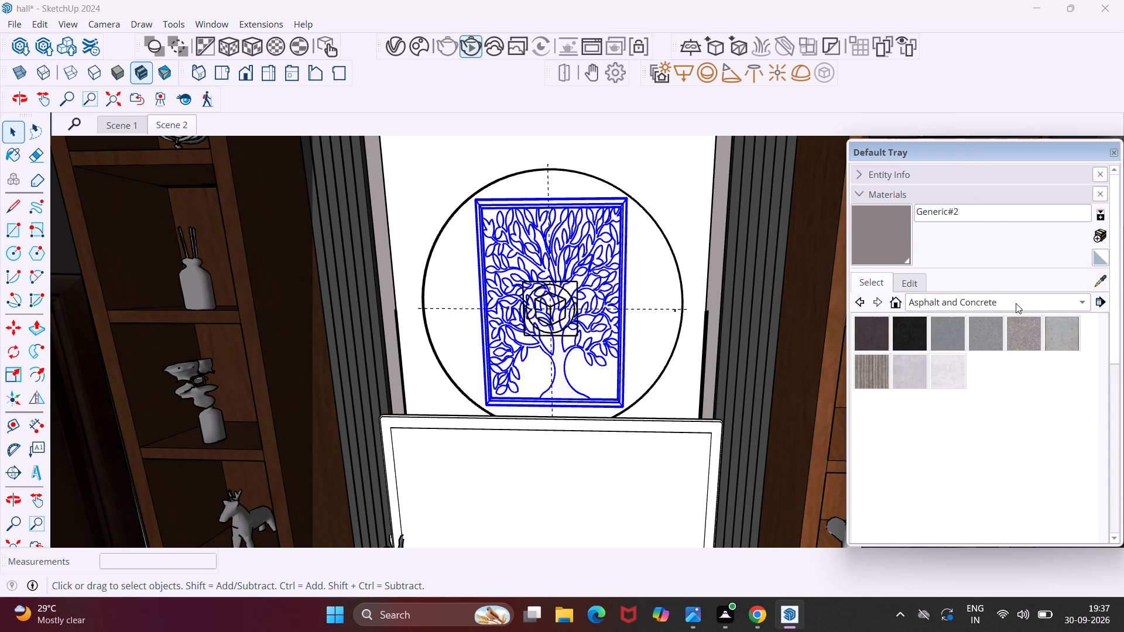
click(1016, 303)
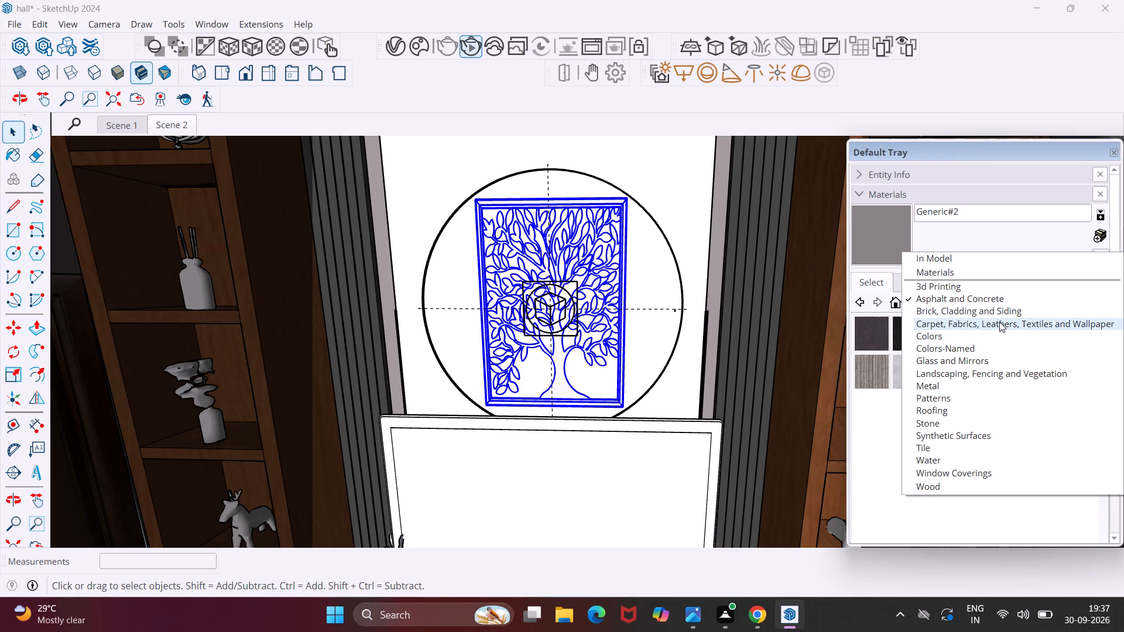
click(999, 322)
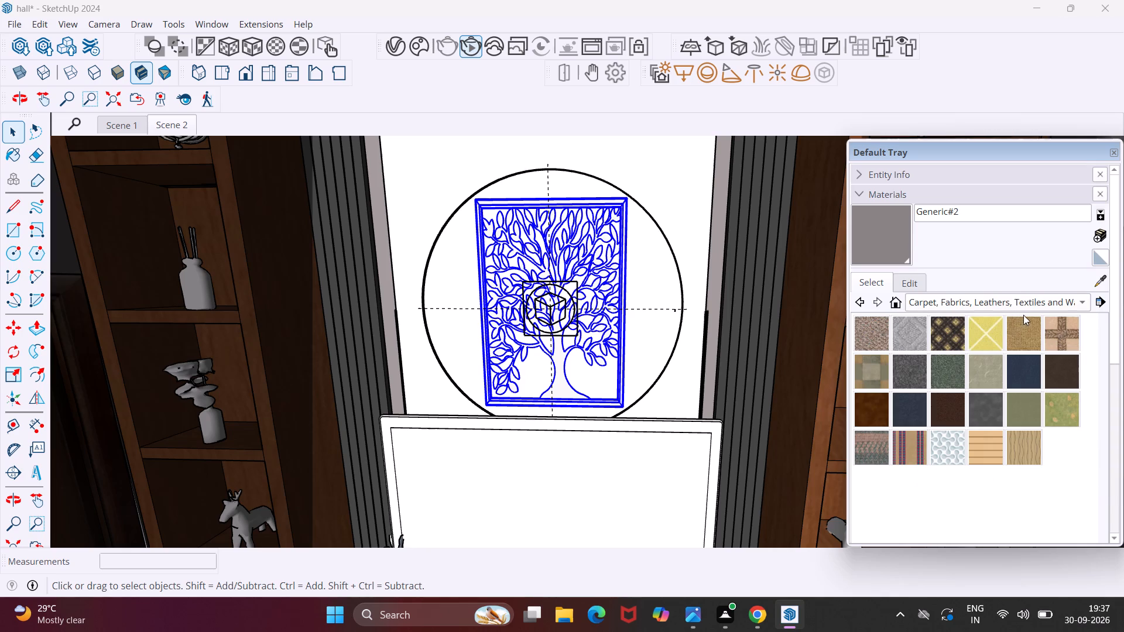
Paint the tree wall art above the TV with the dark green Color F08 from the Colors collection.
click(1042, 298)
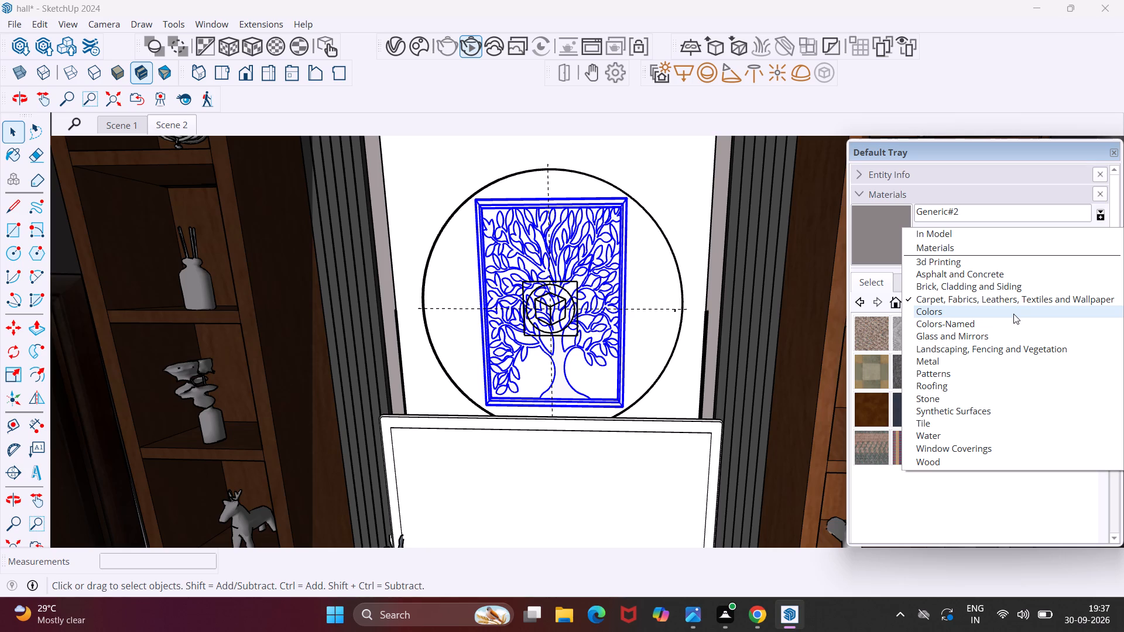
click(1013, 314)
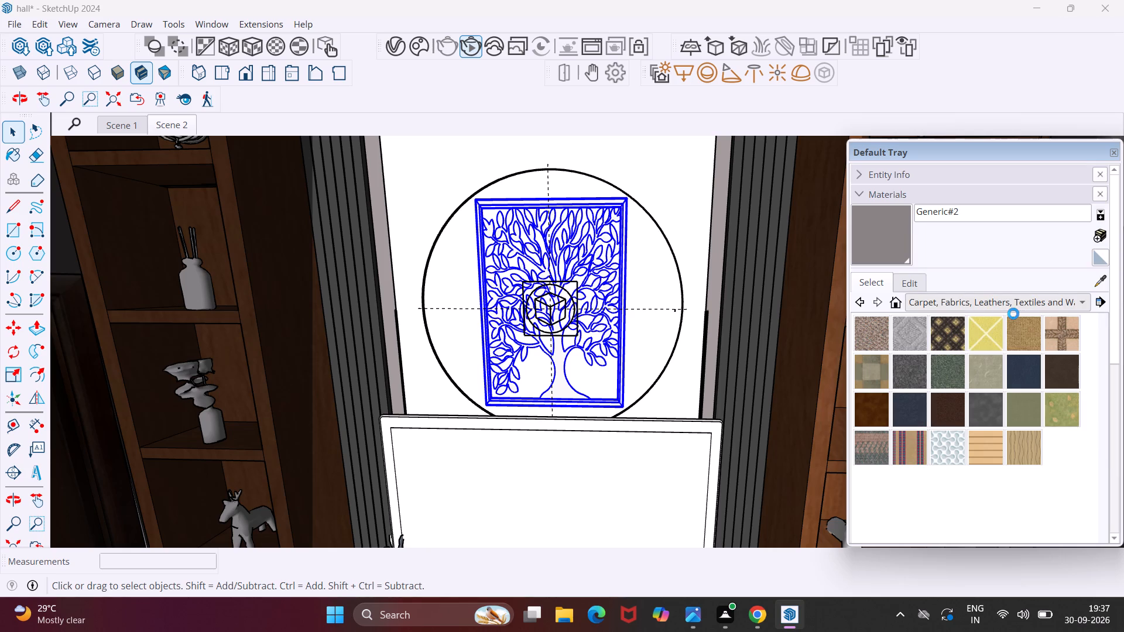
scroll(974, 380, down, 4)
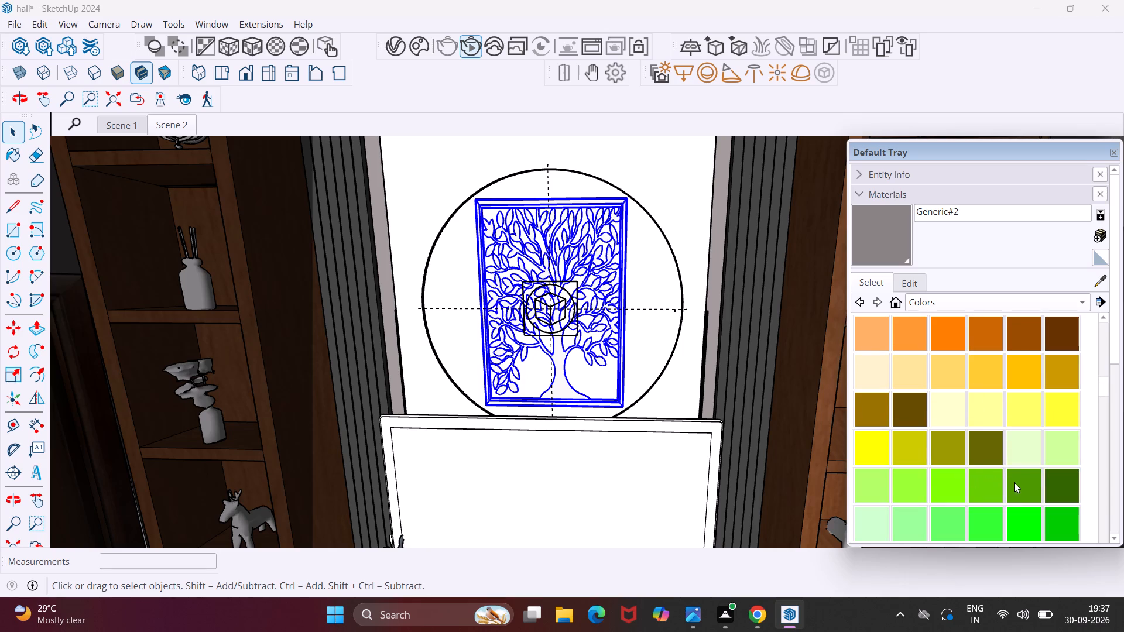
click(1054, 484)
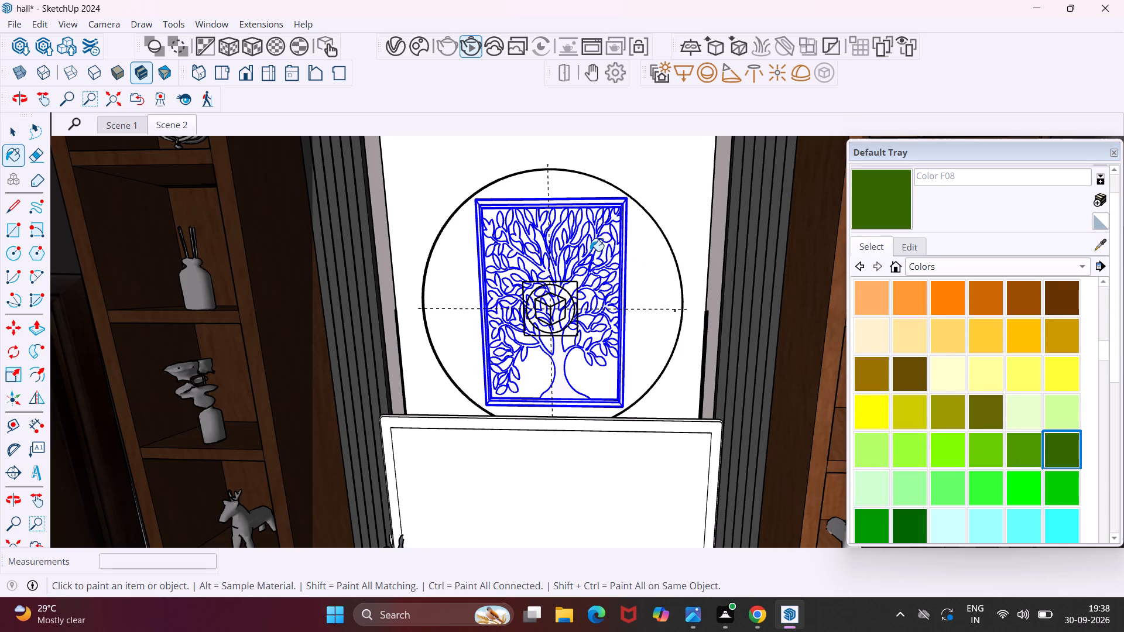
scroll(590, 250, up, 7)
click(575, 232)
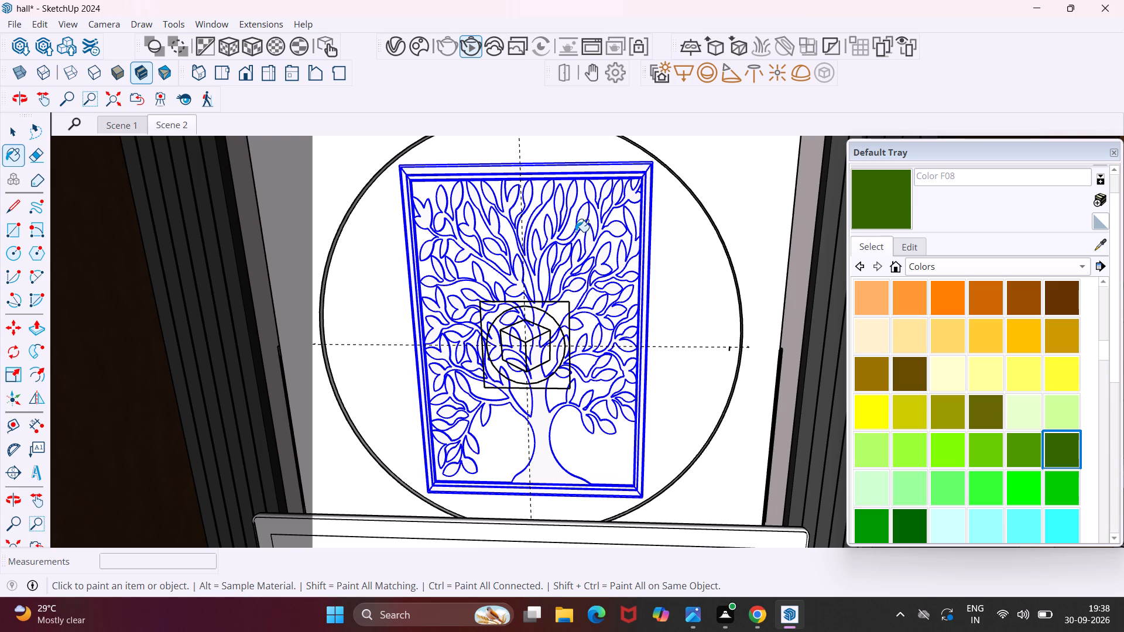
scroll(576, 236, up, 9)
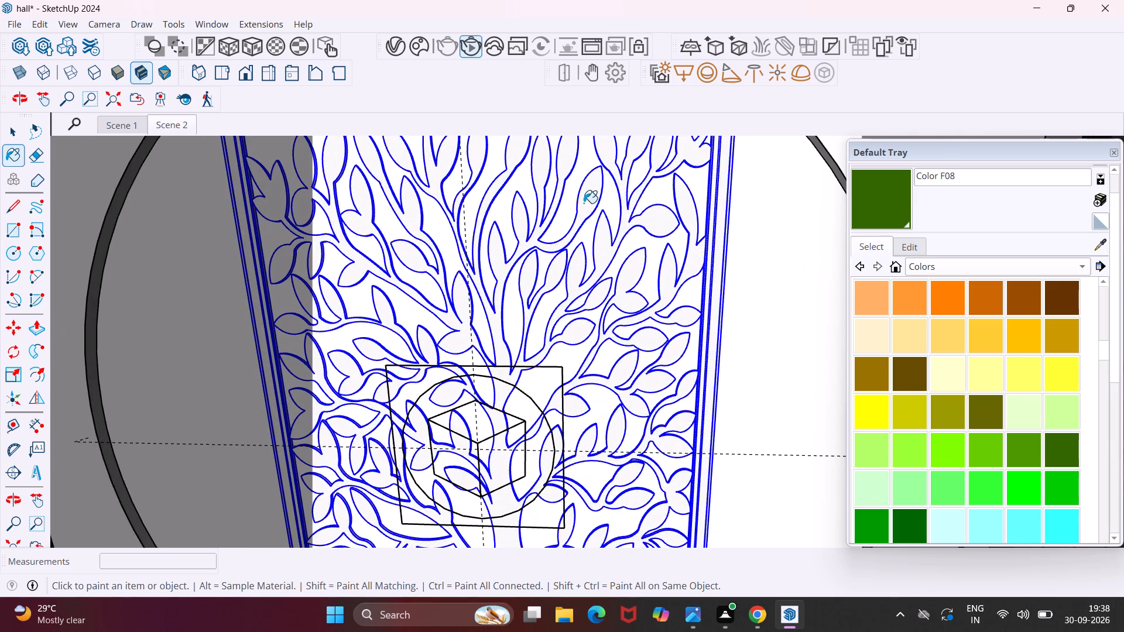
triple_click(594, 197)
triple_click(595, 194)
scroll(557, 211, down, 12)
scroll(483, 179, up, 3)
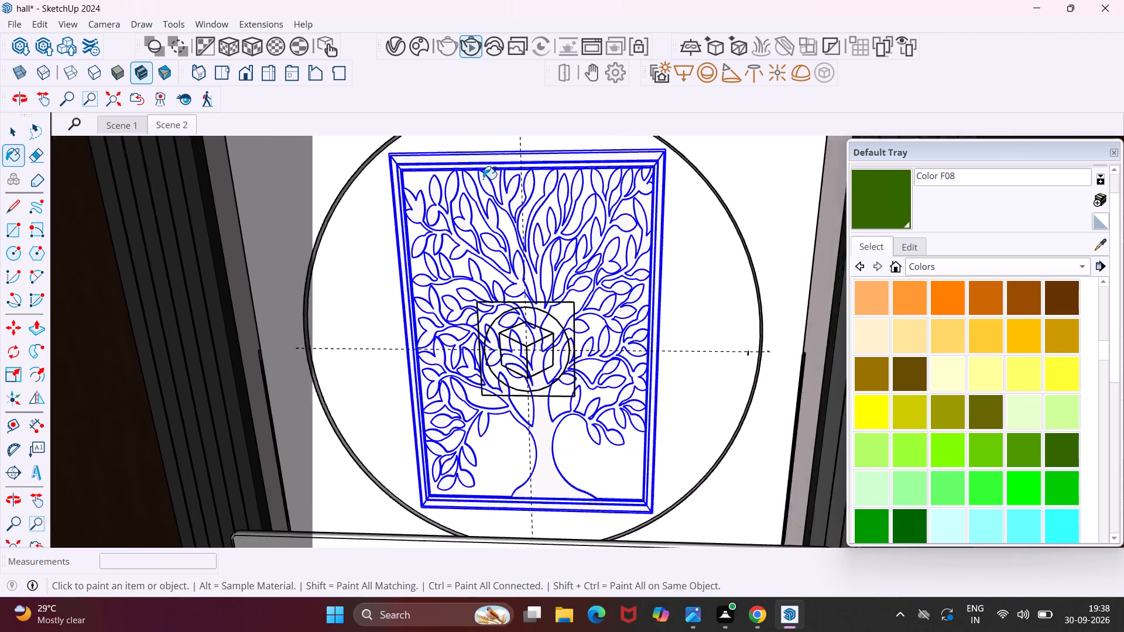
scroll(483, 179, up, 4)
triple_click(483, 179)
scroll(481, 184, down, 6)
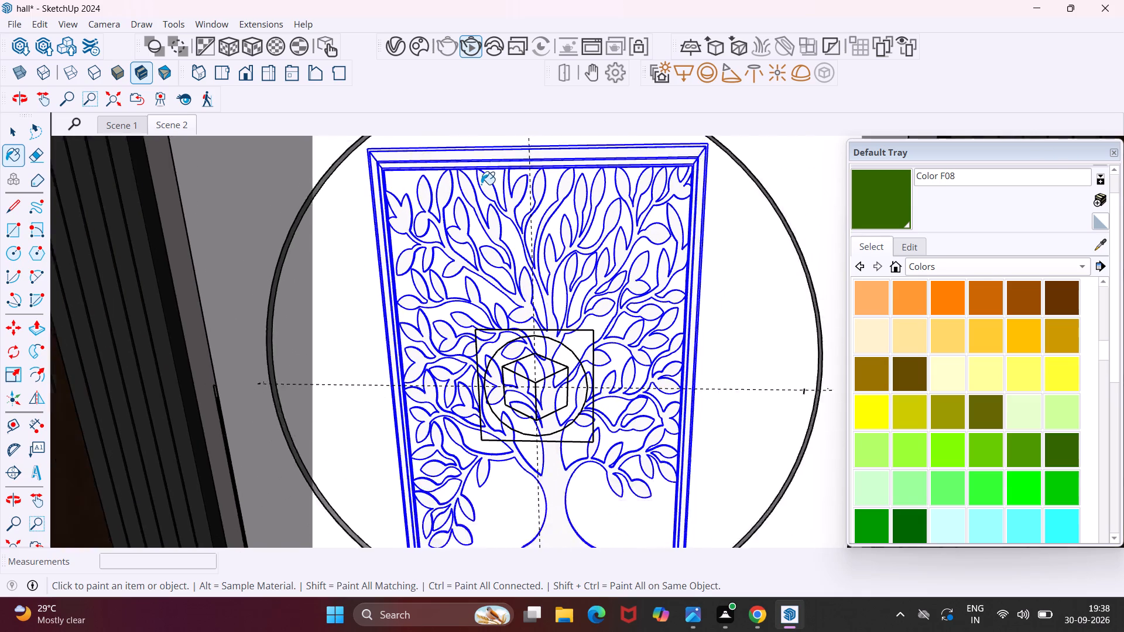
scroll(481, 184, down, 10)
scroll(481, 184, up, 1)
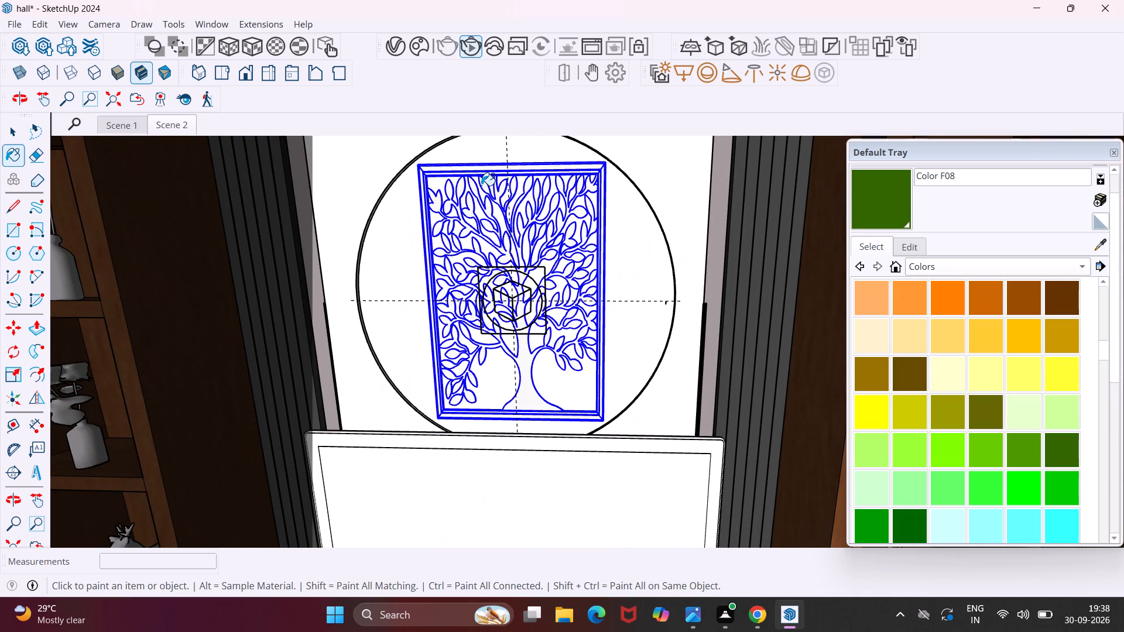
key(Escape)
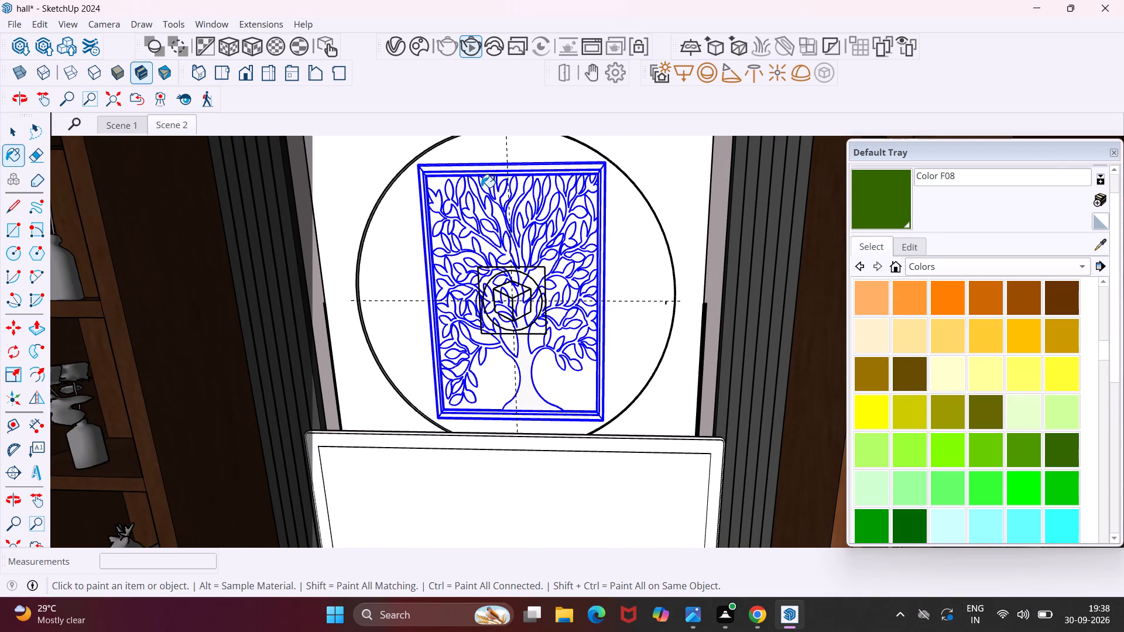
key(Escape)
key(space)
Move the tree wall art by its frame's lower corner, shifting it about 1/16" down the wall.
click(490, 195)
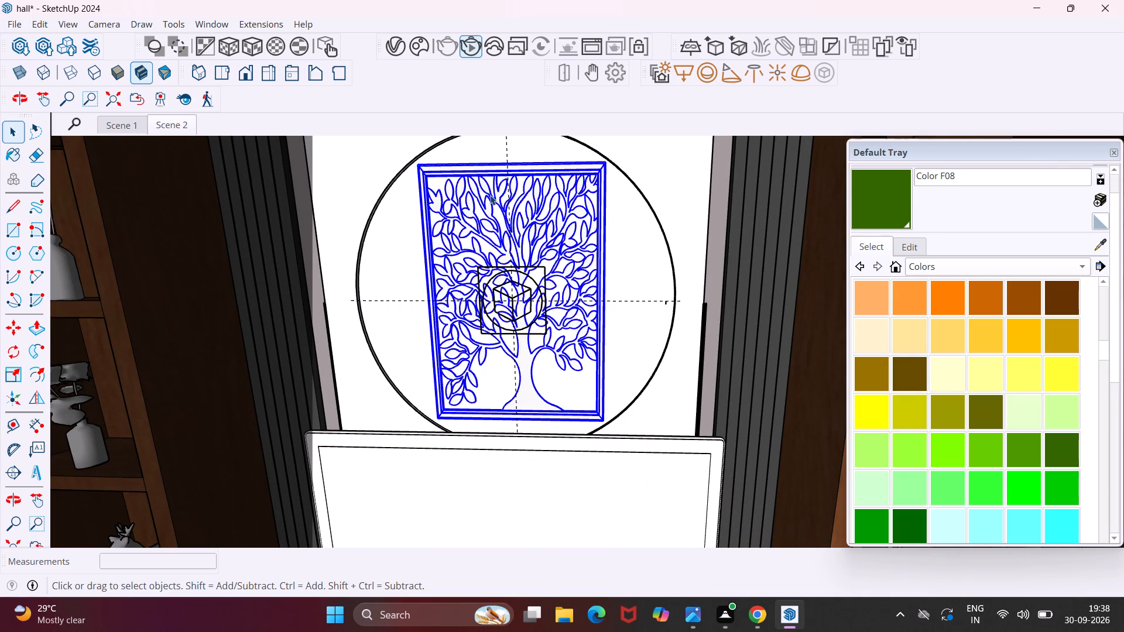
key(m)
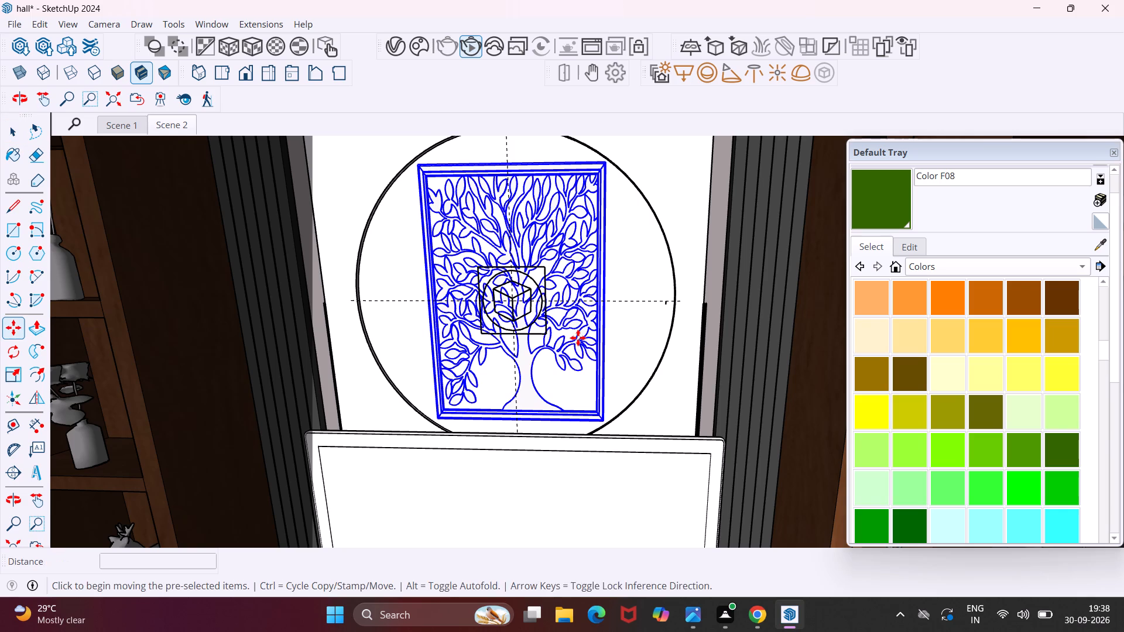
scroll(602, 415, up, 5)
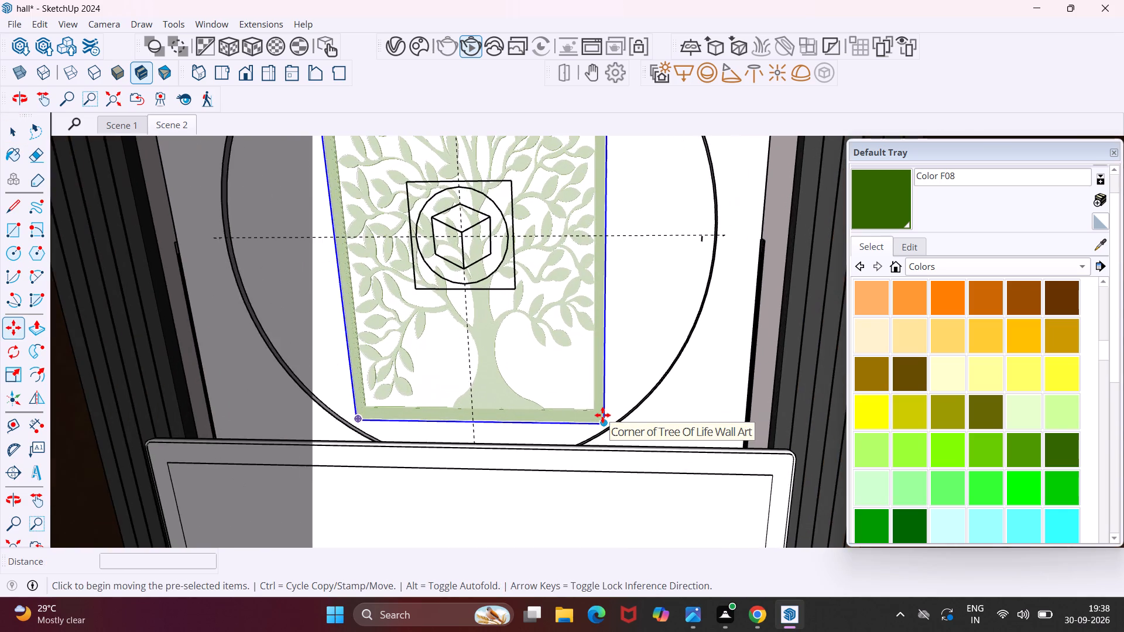
scroll(602, 415, up, 3)
middle_drag(615, 427, 488, 444)
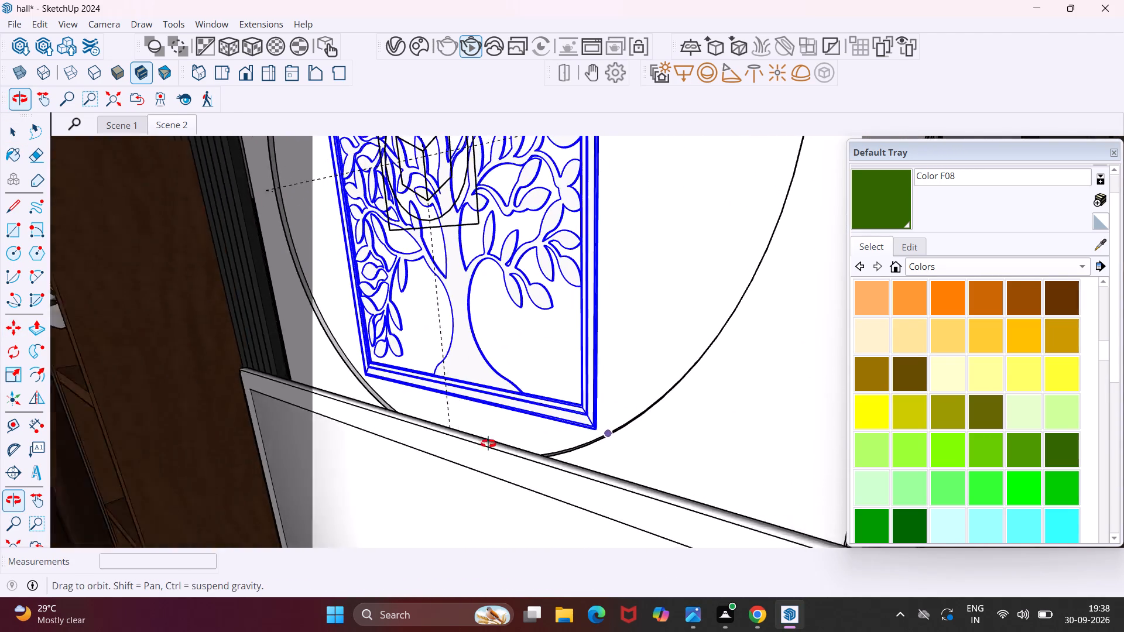
middle_drag(488, 444, 446, 454)
scroll(597, 419, up, 6)
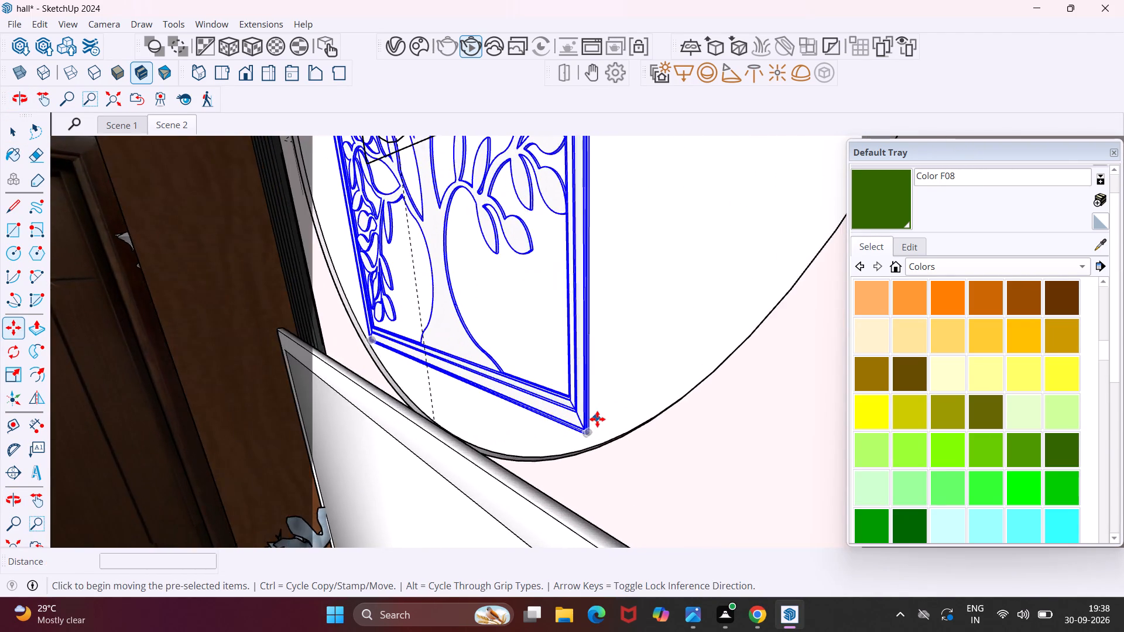
scroll(597, 419, up, 3)
middle_drag(592, 438, 550, 437)
scroll(575, 434, up, 2)
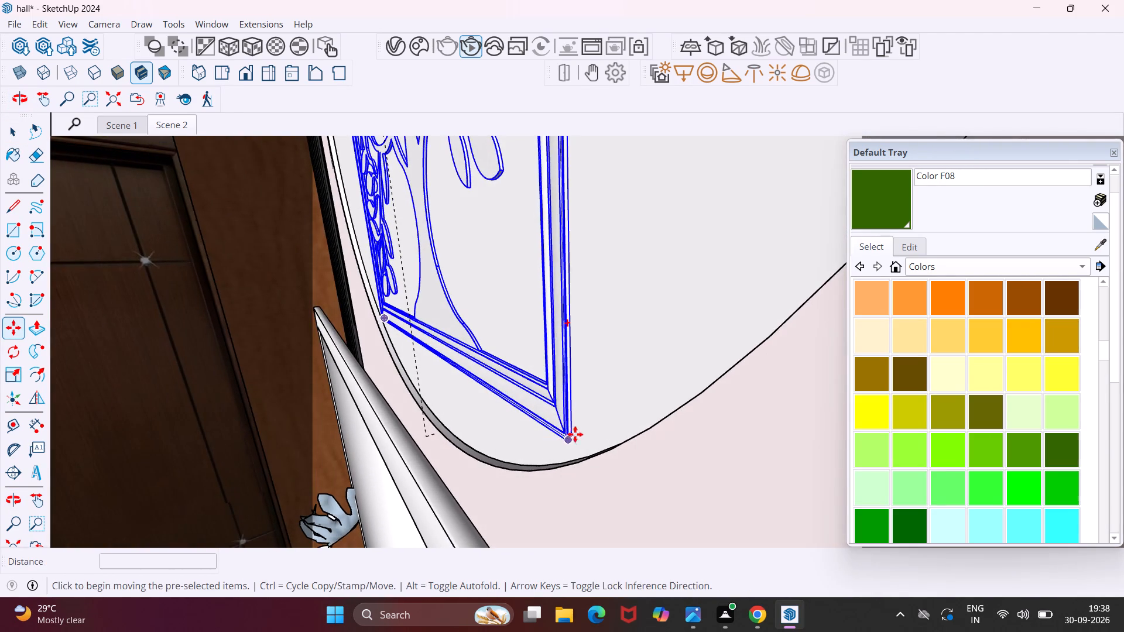
scroll(575, 434, up, 11)
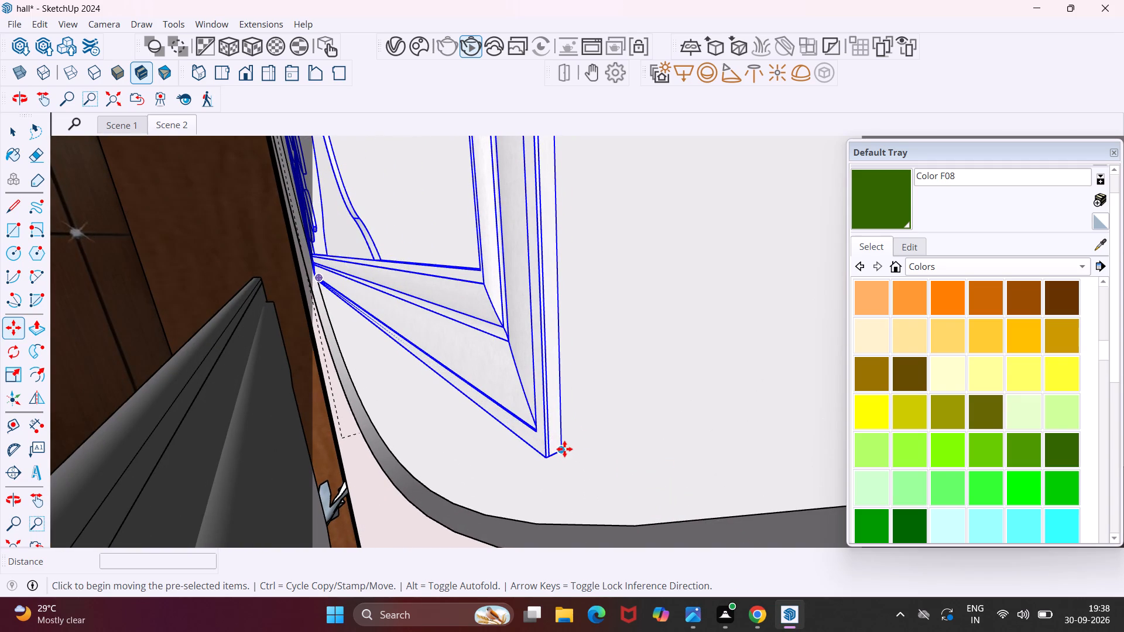
click(564, 448)
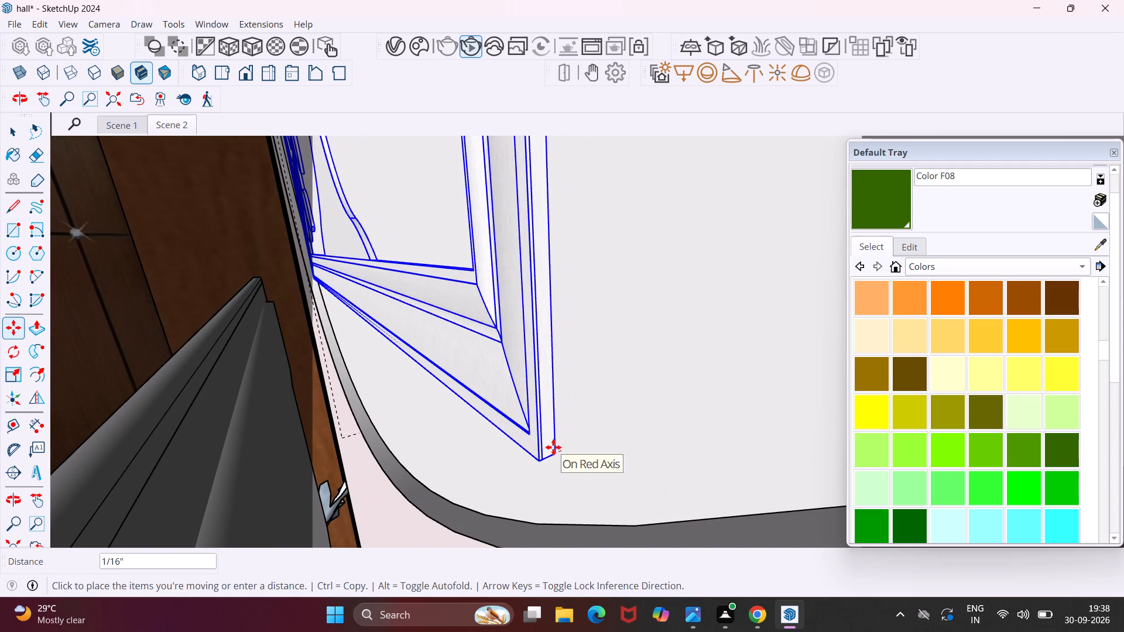
scroll(554, 448, up, 10)
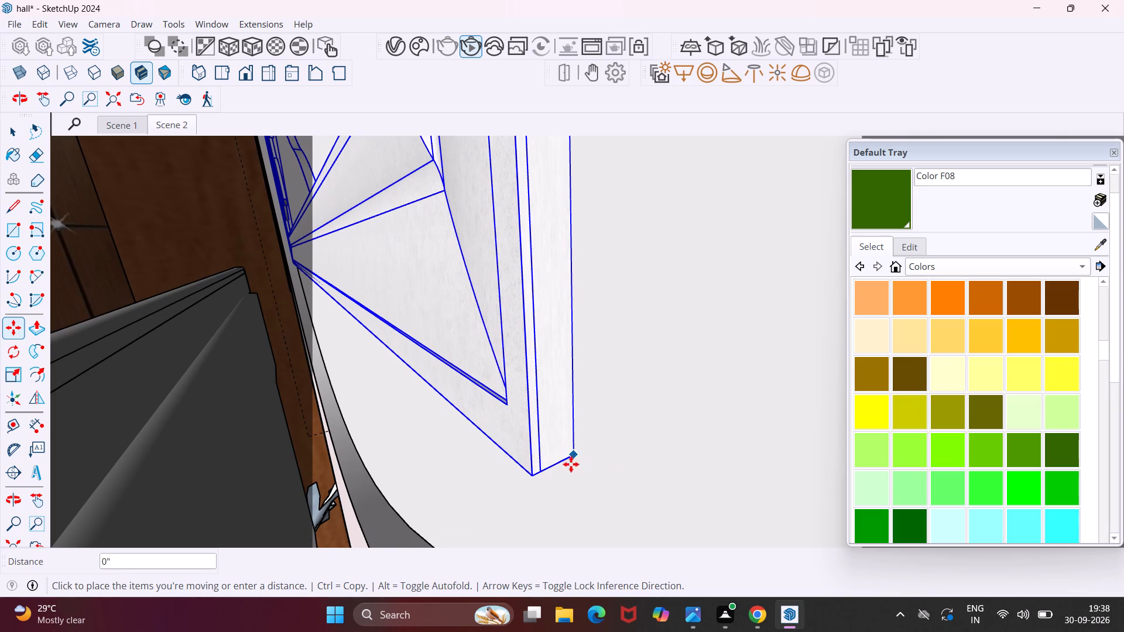
click(568, 478)
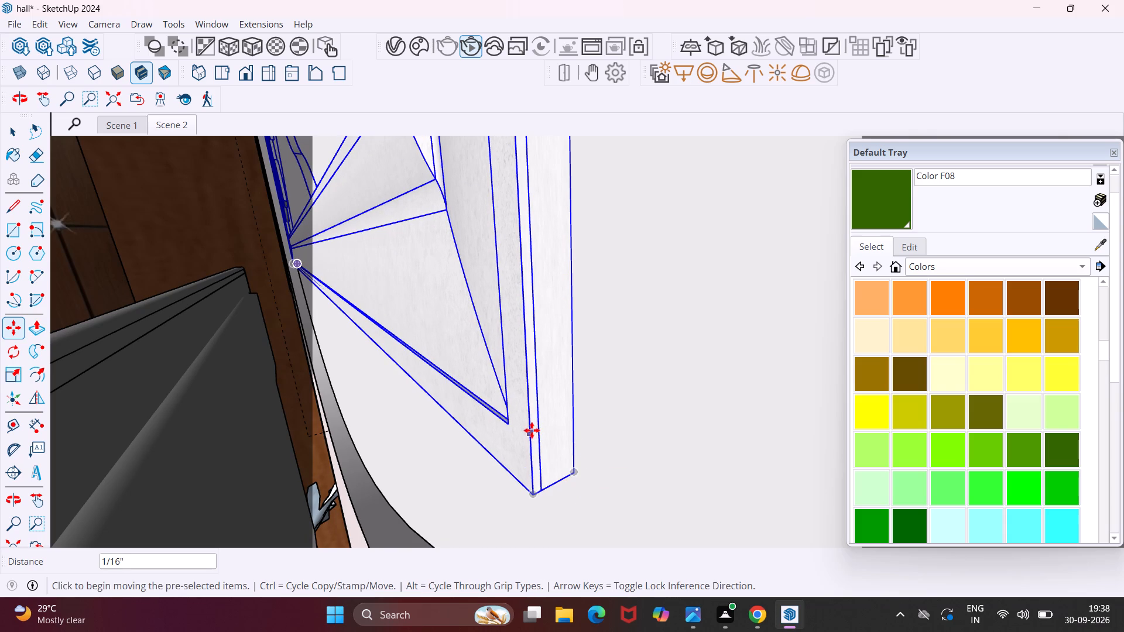
scroll(532, 430, down, 7)
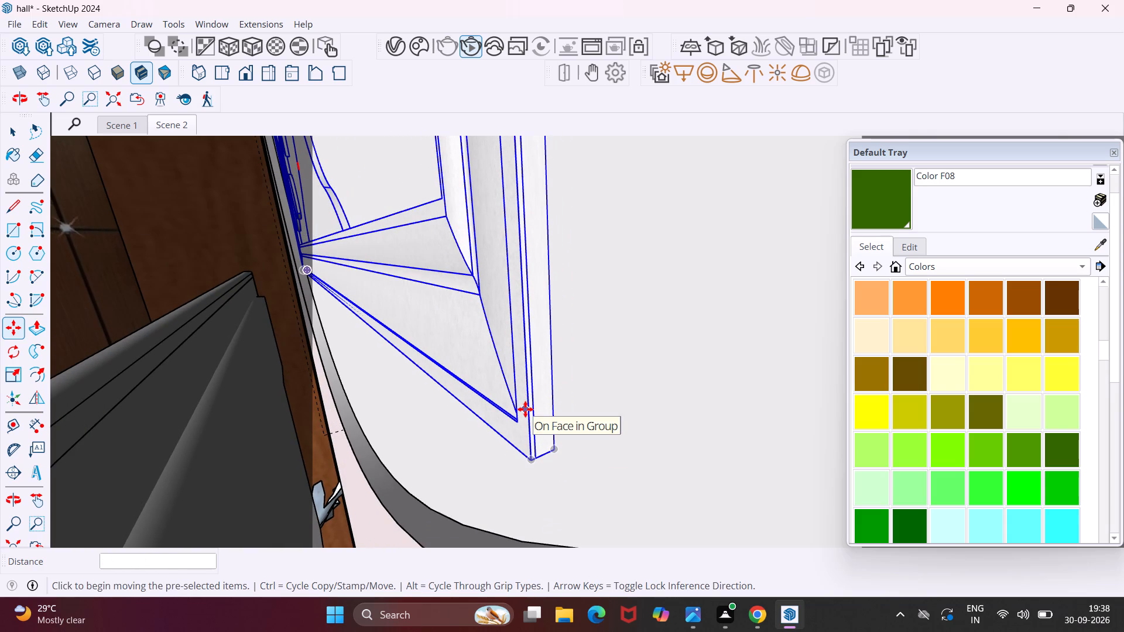
key(Escape)
key(space)
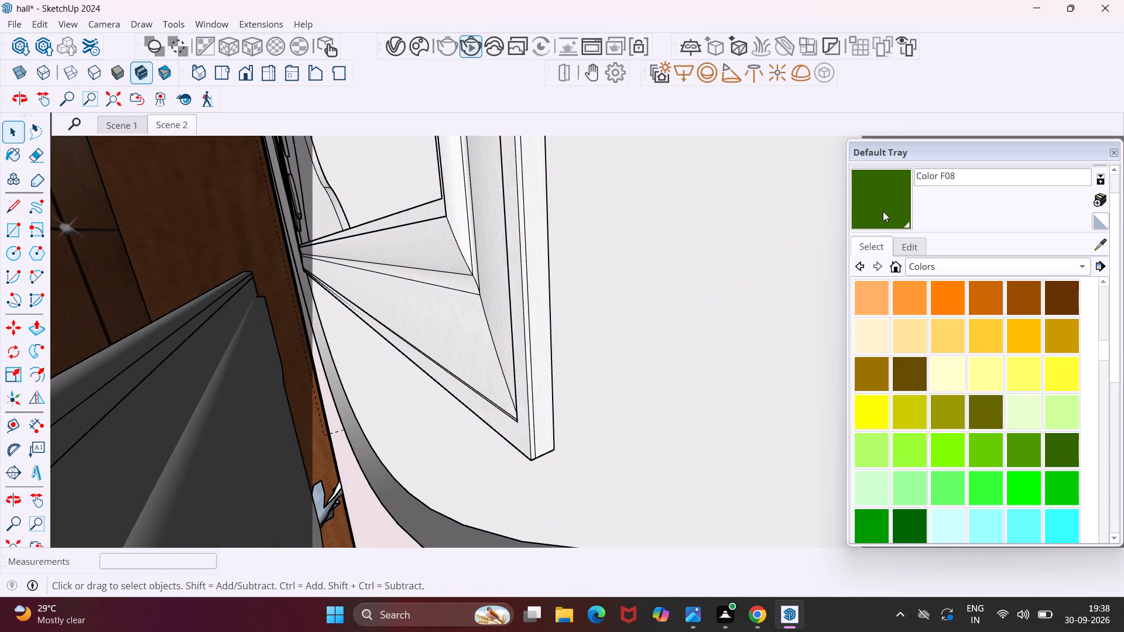
Paint the side faces of the tree wall art's frame with Color F08.
click(883, 211)
scroll(543, 308, up, 7)
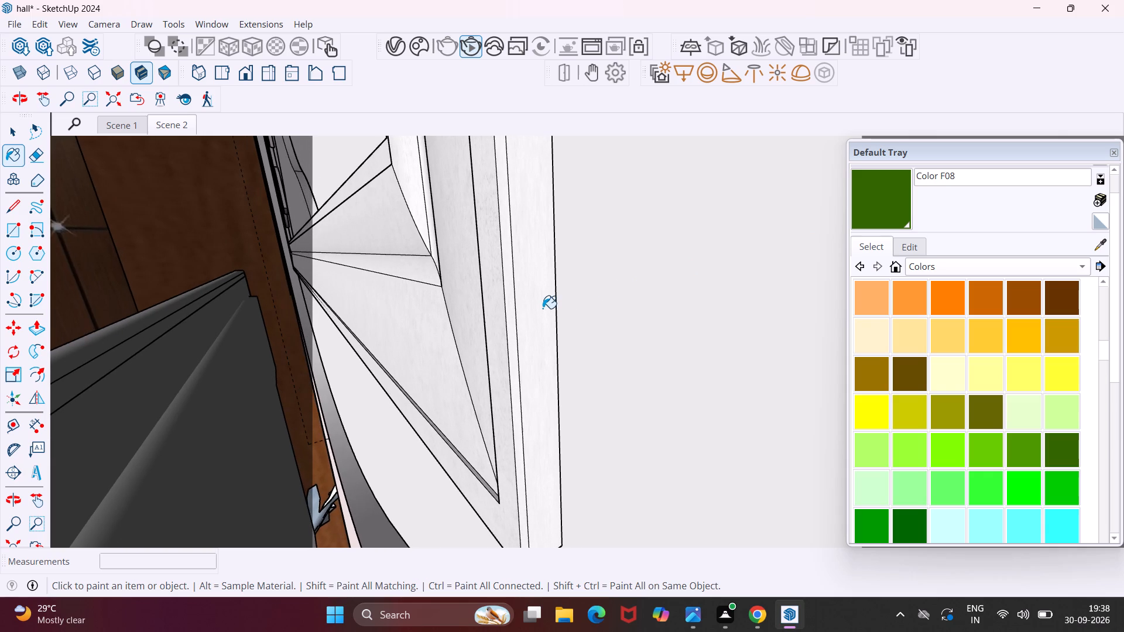
click(538, 304)
double_click(537, 304)
scroll(527, 291, up, 4)
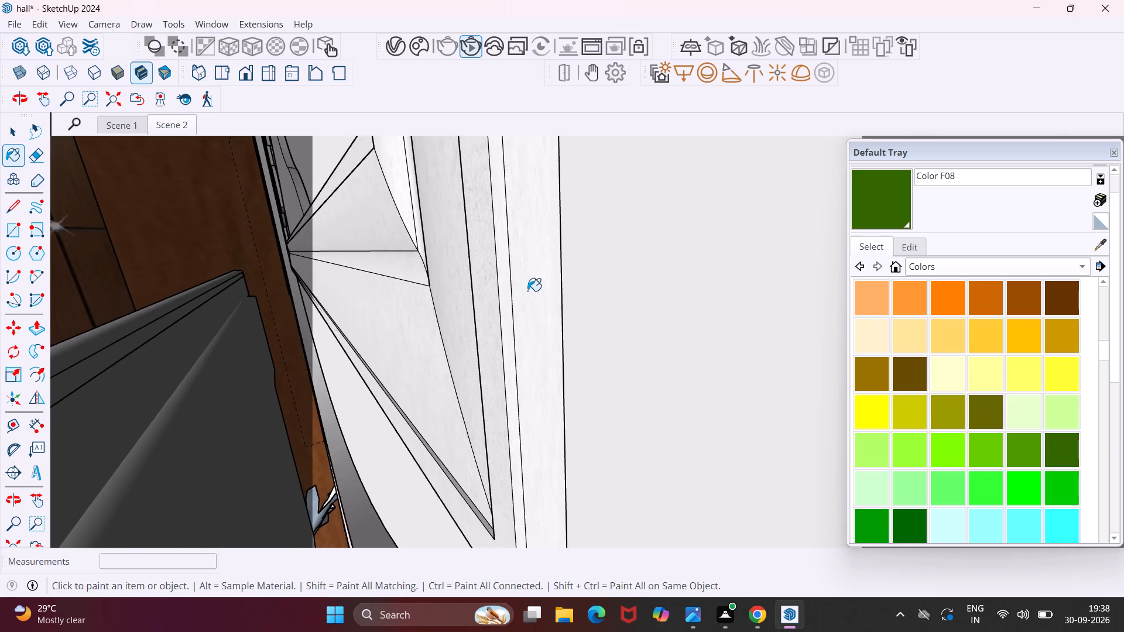
scroll(527, 291, up, 5)
double_click(512, 293)
scroll(512, 293, down, 12)
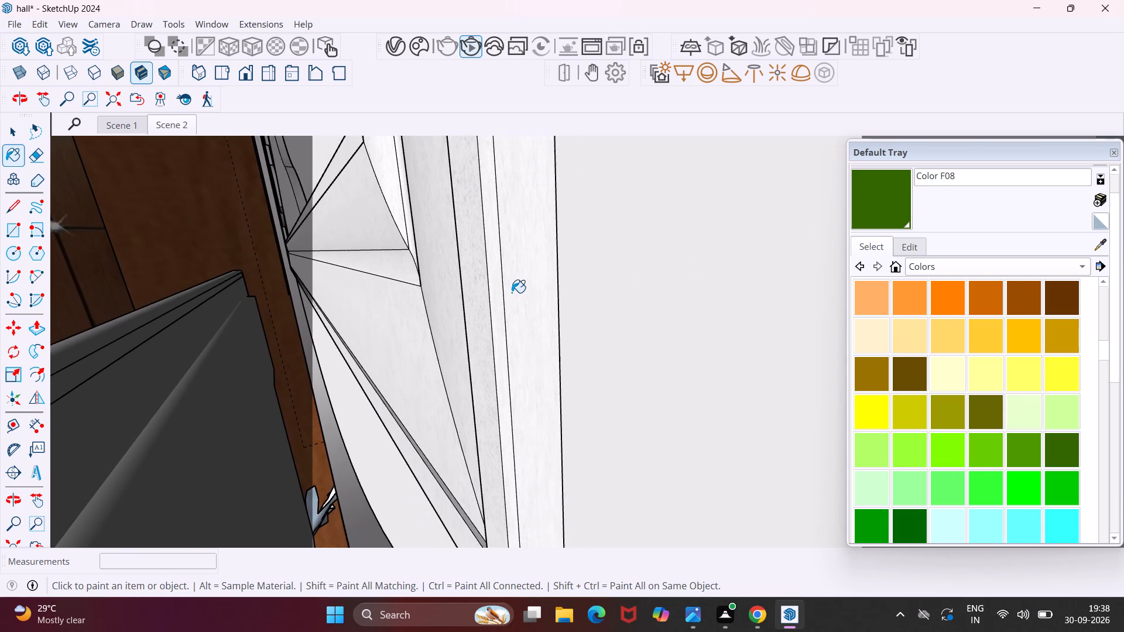
scroll(512, 293, down, 19)
scroll(511, 293, down, 6)
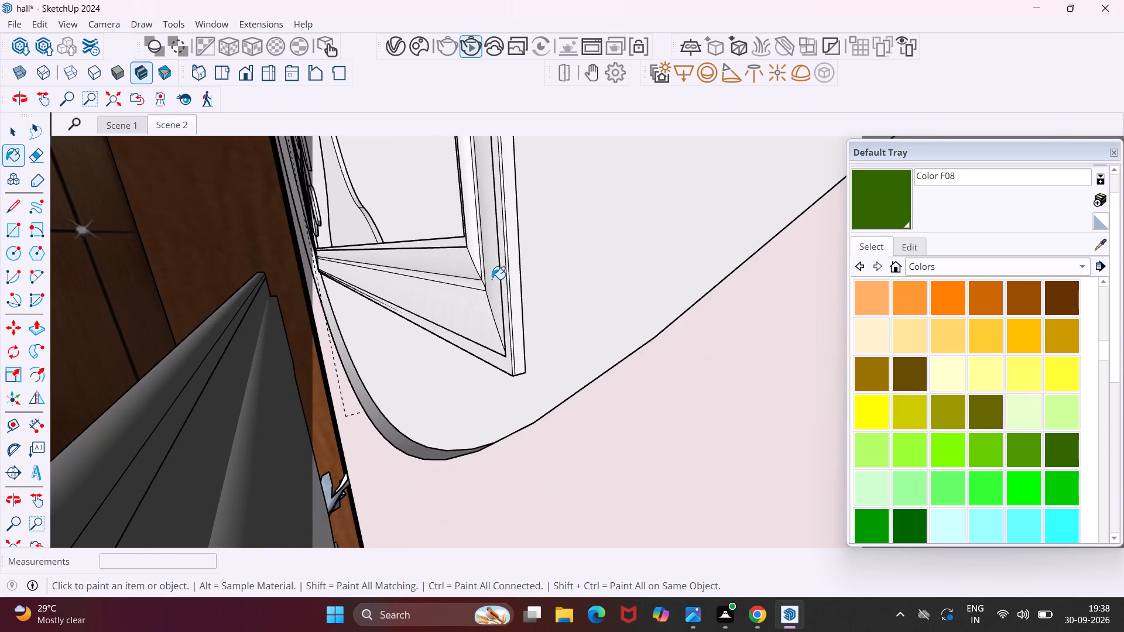
key(Escape)
key(space)
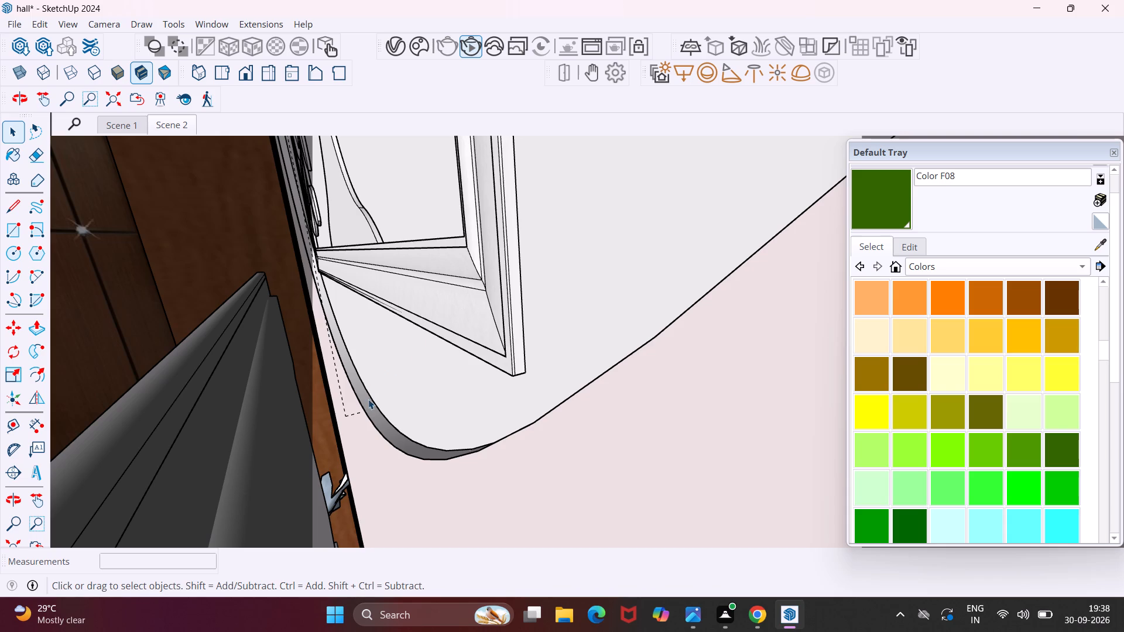
Explode the circular light group behind the tree wall art.
click(366, 403)
right_click(366, 403)
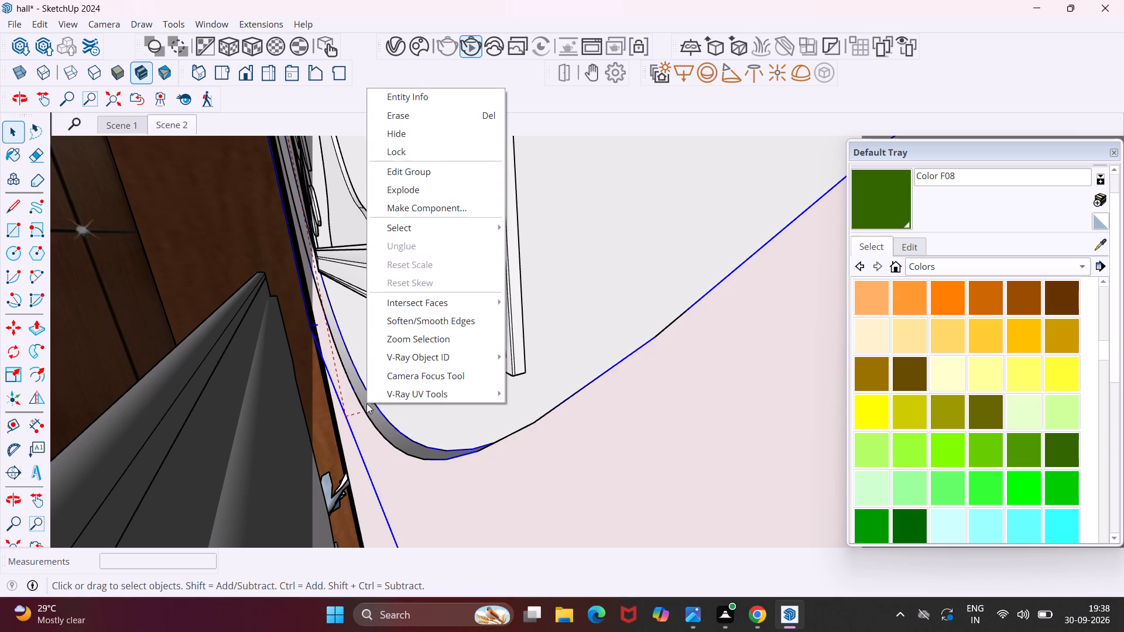
click(392, 197)
scroll(373, 374, down, 3)
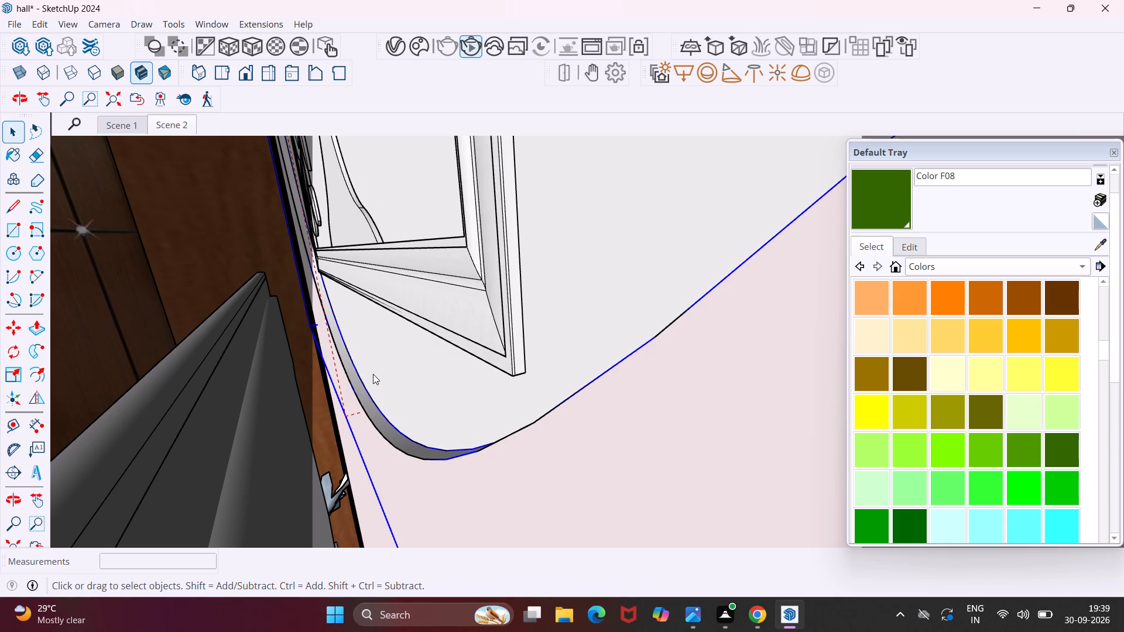
middle_drag(373, 374, 438, 380)
Restore the Scene 2 view, run its V-Ray interactive render and examine the circular light and art above the TV.
click(173, 130)
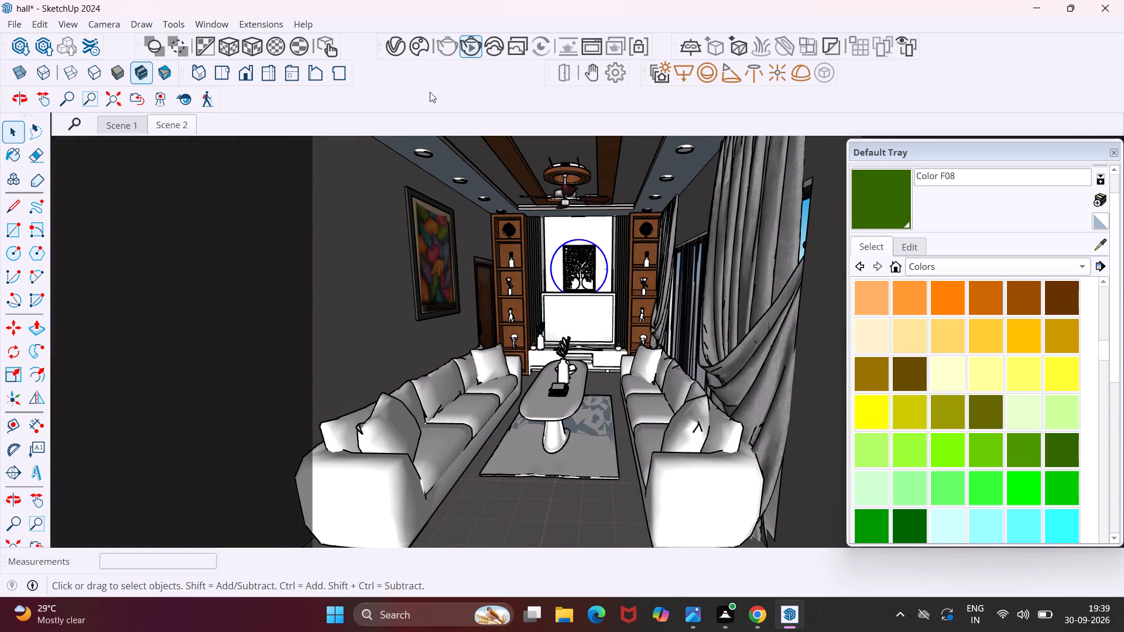
click(470, 49)
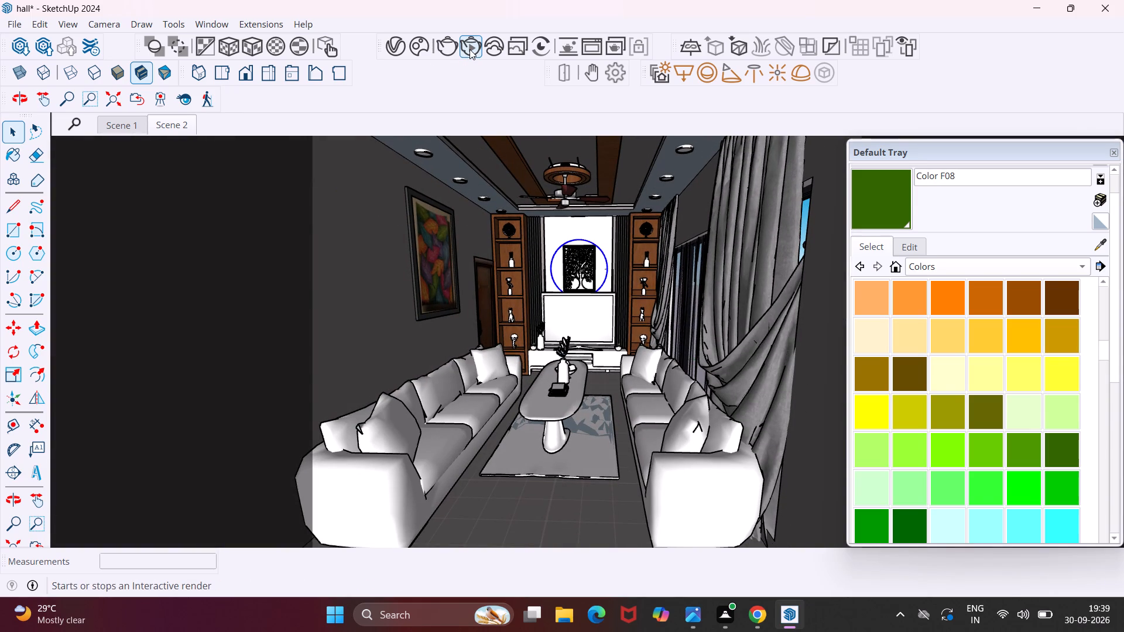
click(470, 49)
click(470, 49)
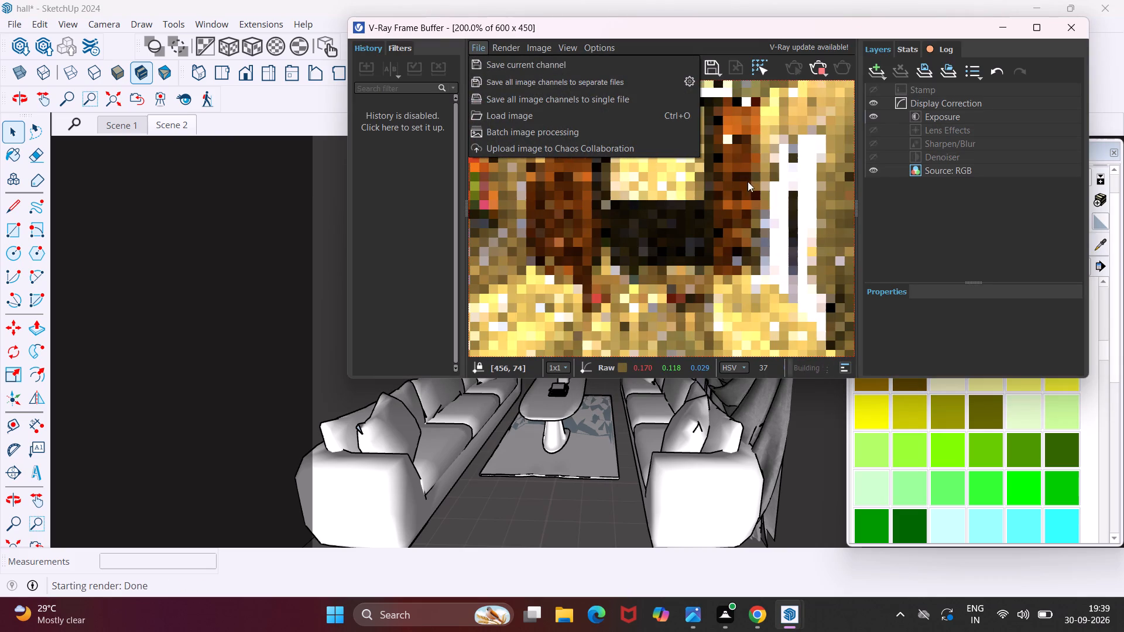
click(735, 146)
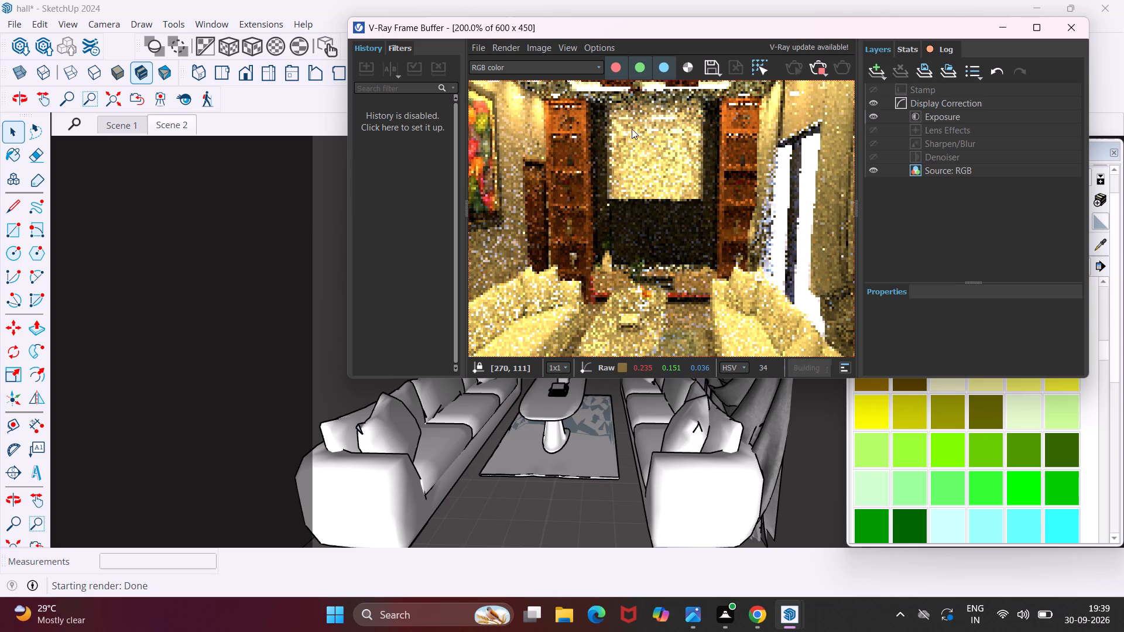
scroll(632, 129, down, 2)
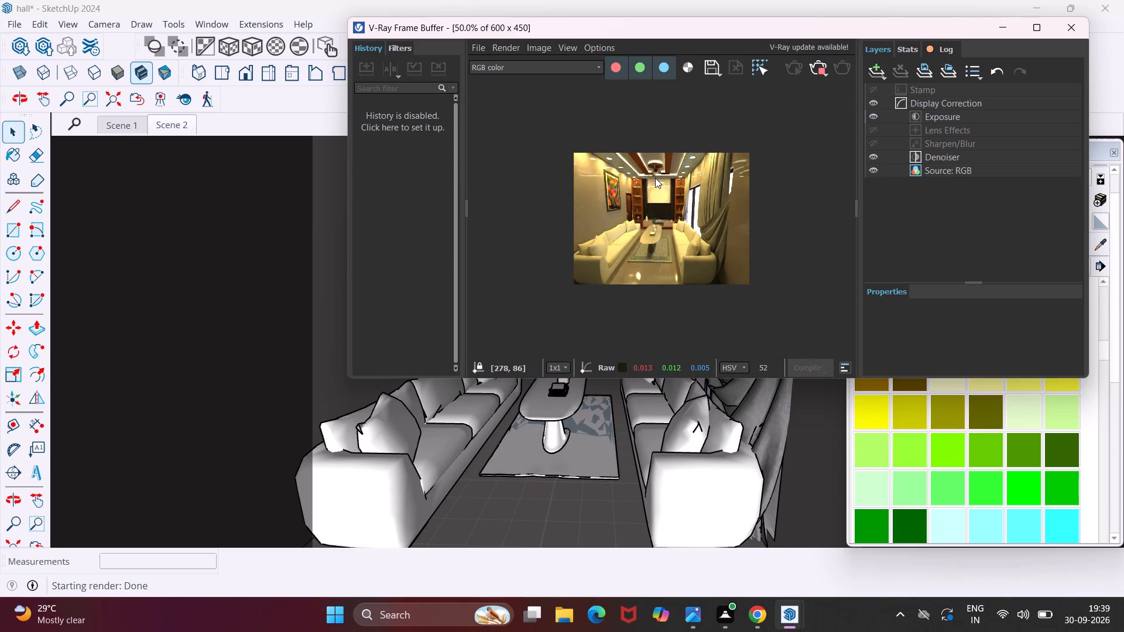
scroll(655, 178, up, 3)
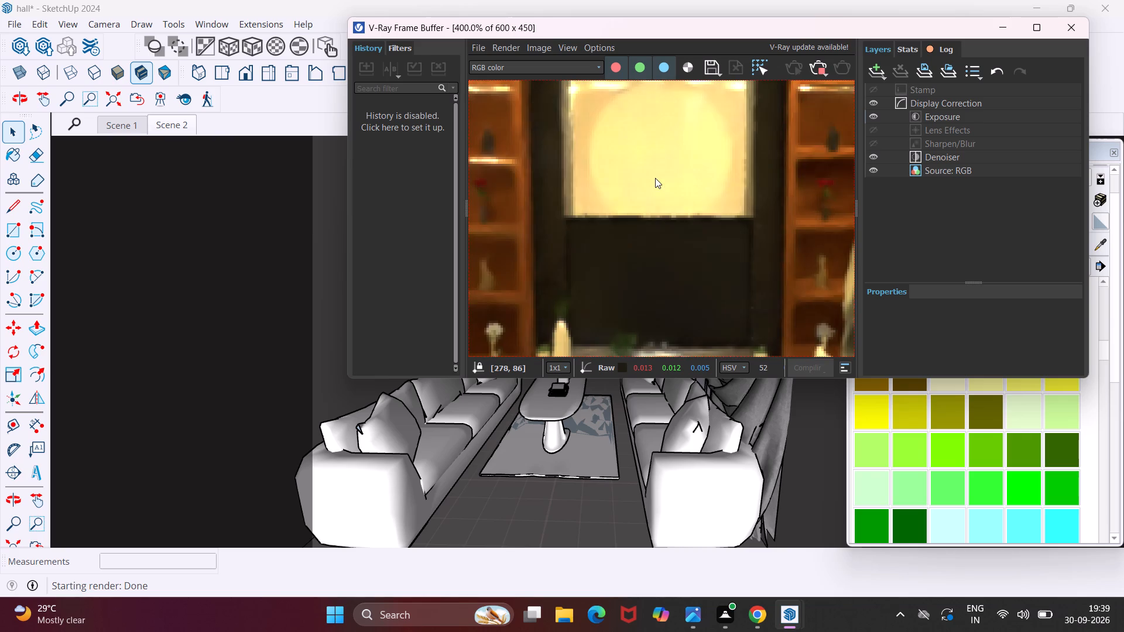
scroll(655, 178, down, 1)
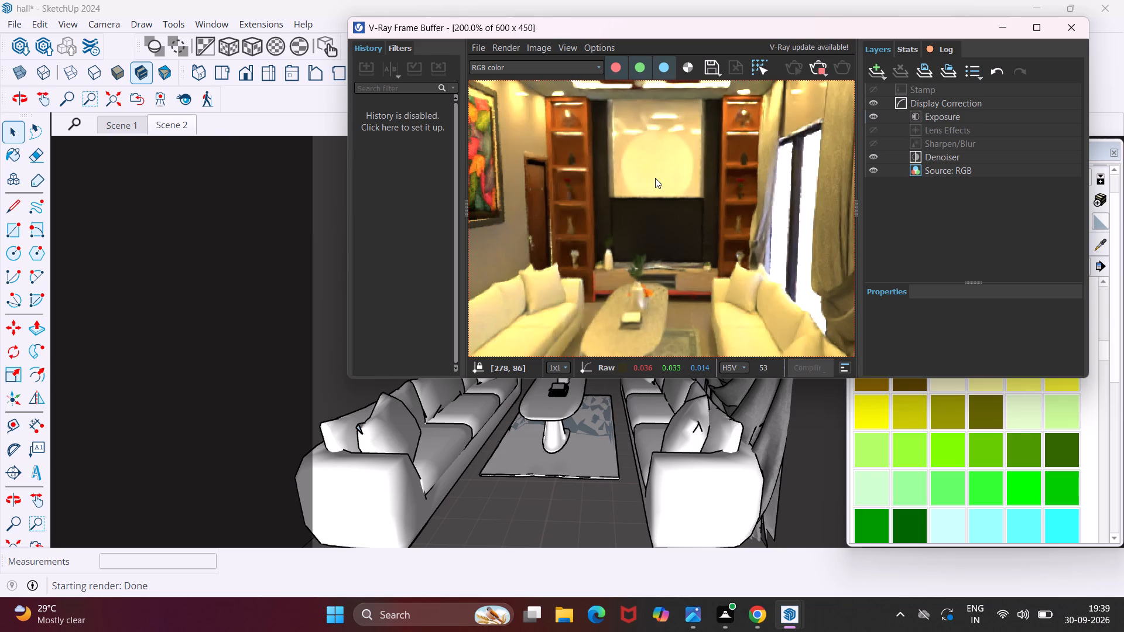
scroll(655, 178, down, 1)
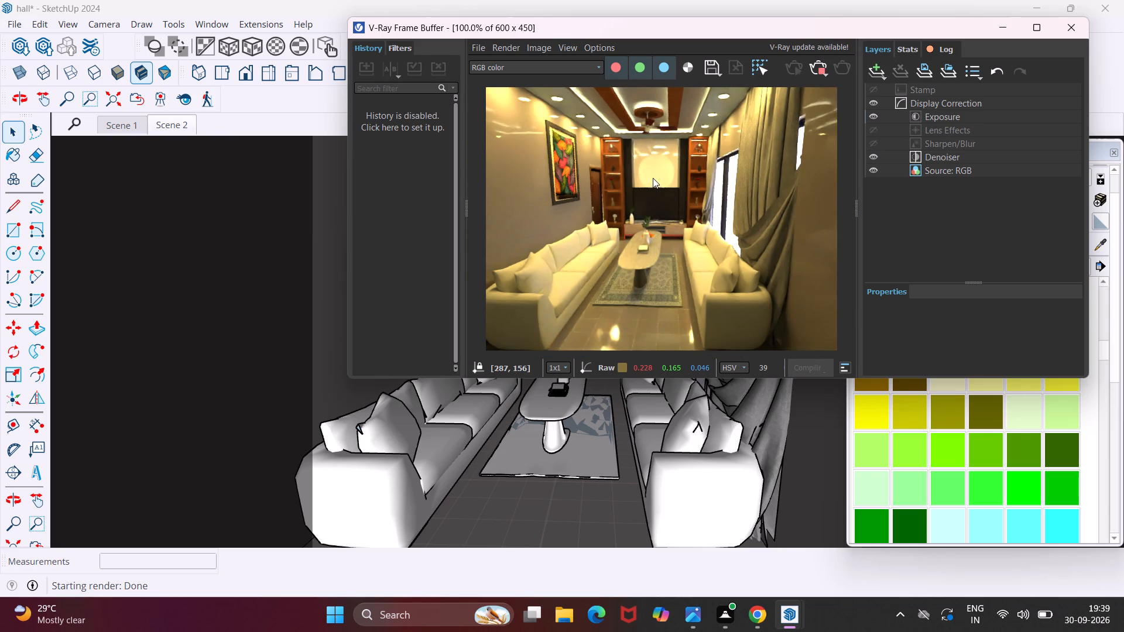
Open the scene's V-Ray lights list and reposition the windows so all lights down to SunLight are accessible beside the render.
drag(387, 19, 415, 102)
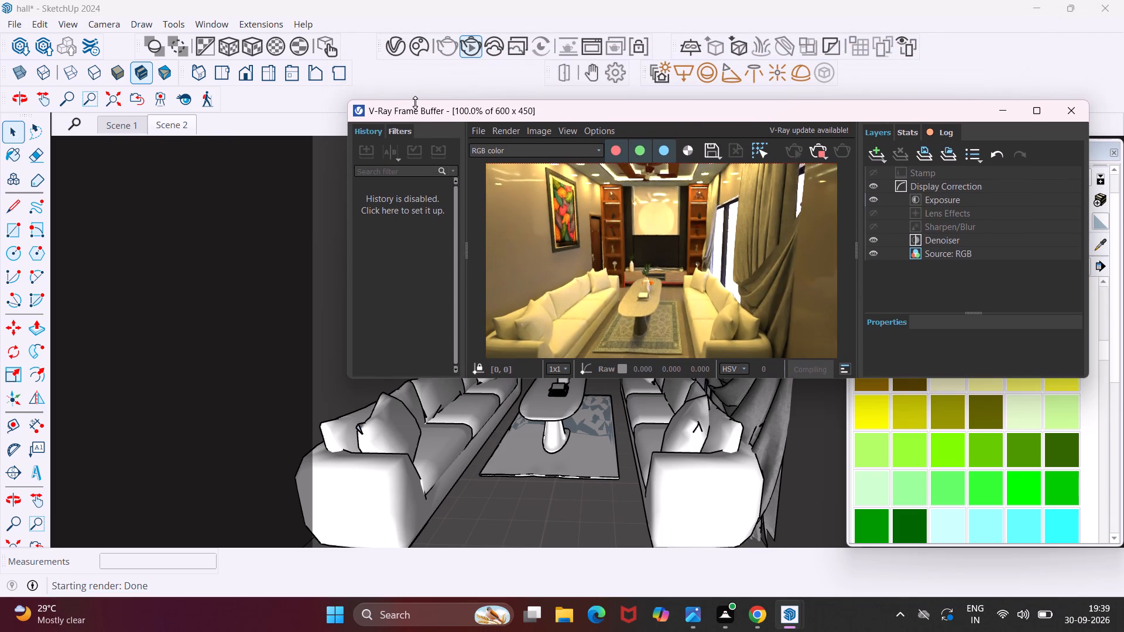
drag(415, 102, 417, 100)
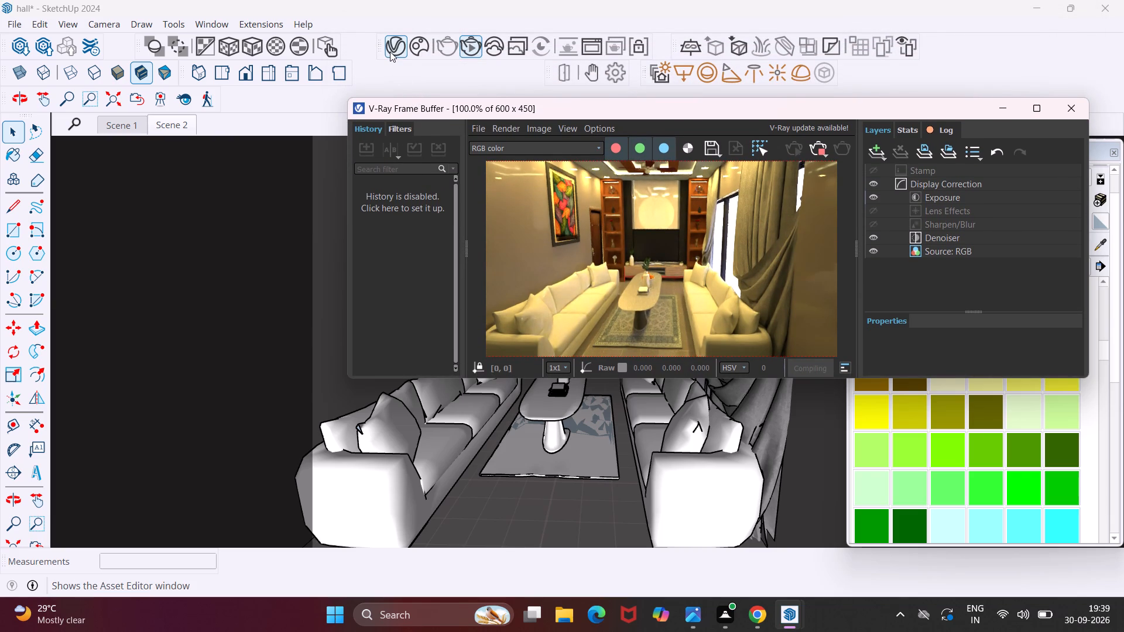
click(390, 51)
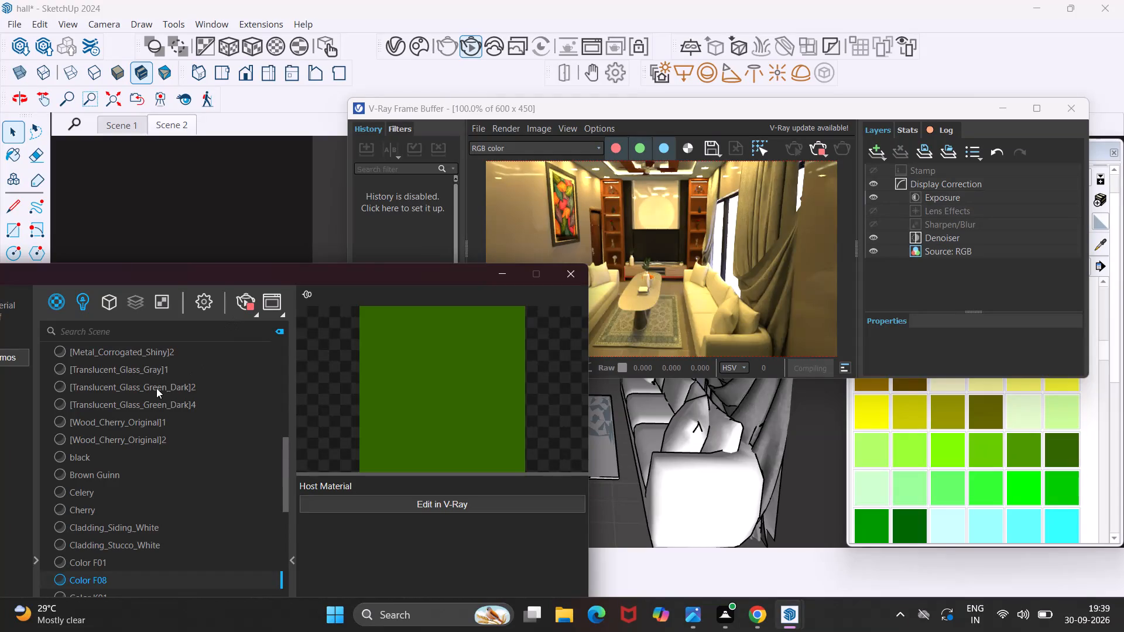
scroll(124, 541, down, 1)
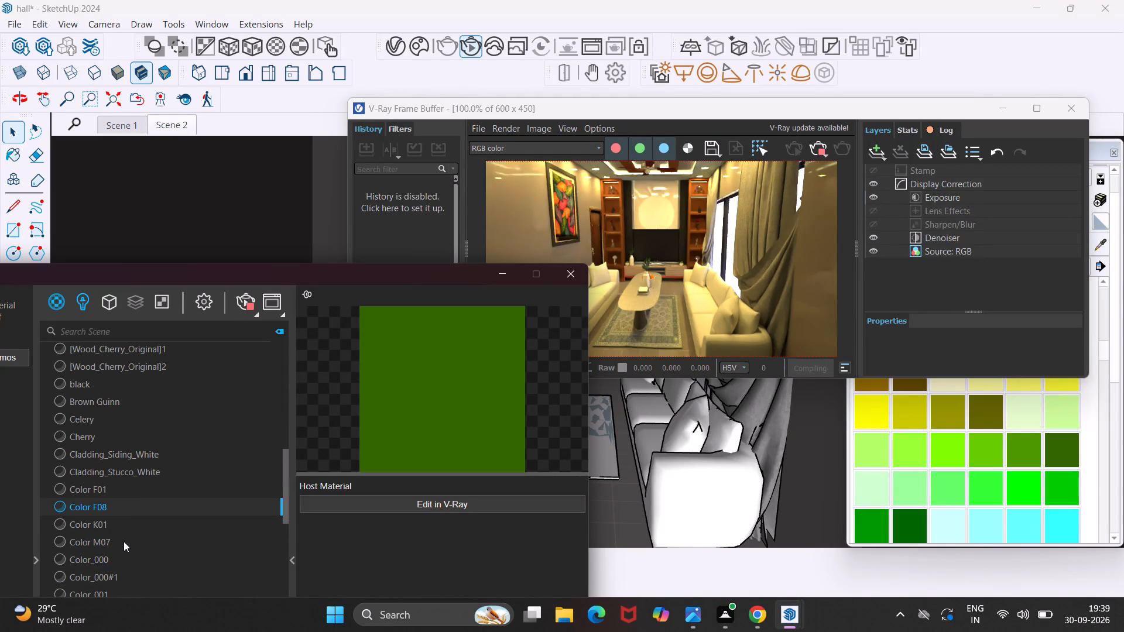
scroll(94, 386, up, 1)
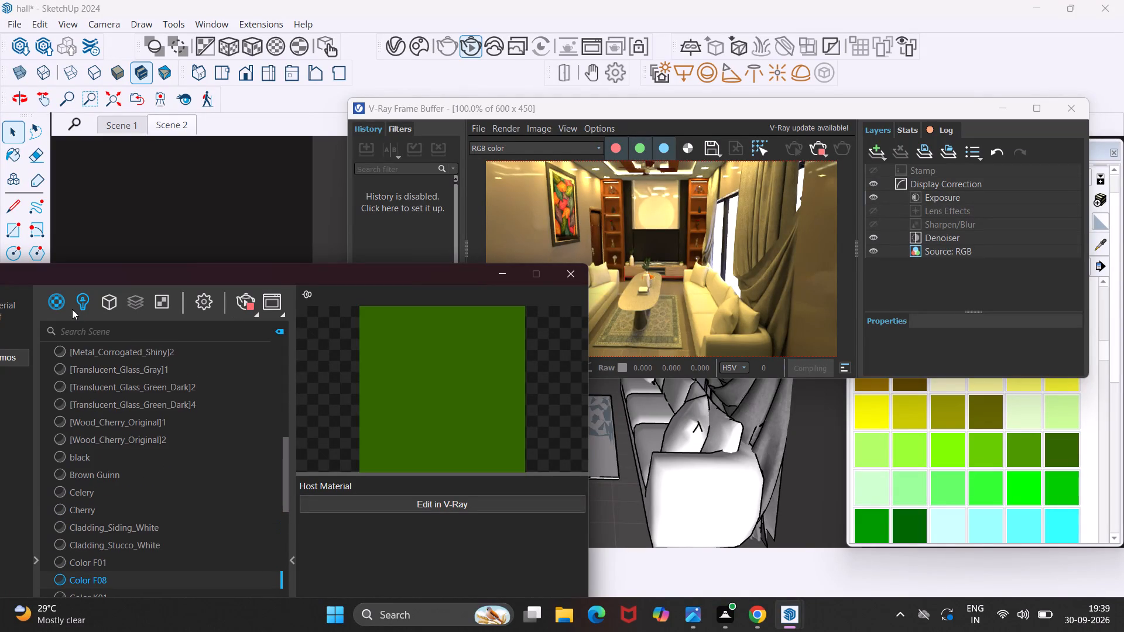
click(73, 308)
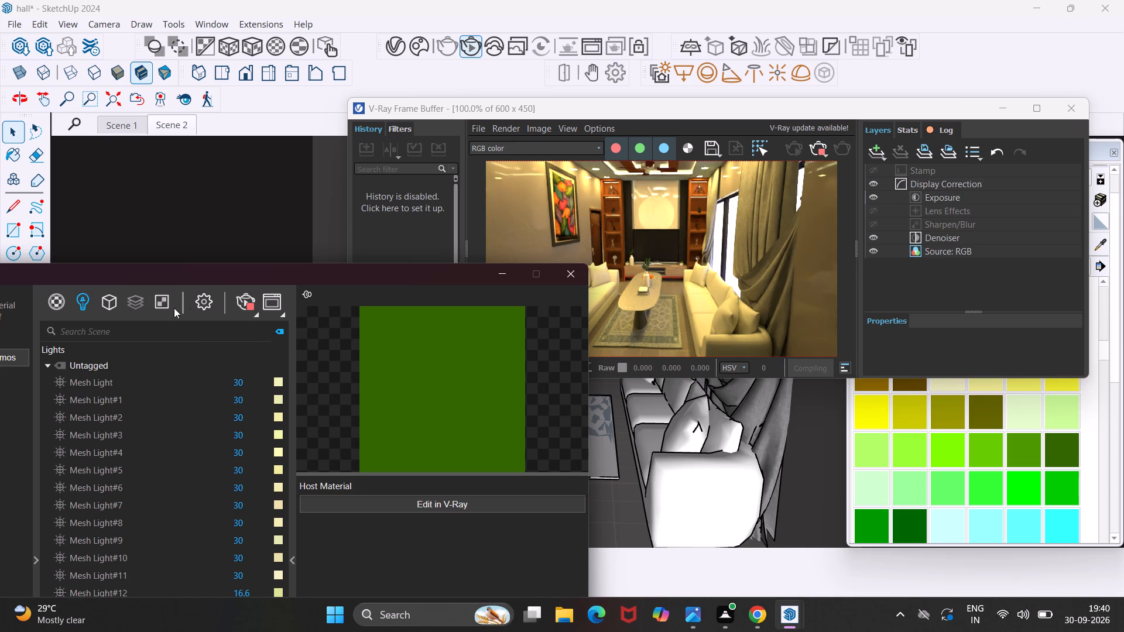
scroll(136, 456, down, 8)
scroll(92, 506, down, 5)
scroll(68, 448, down, 5)
scroll(116, 514, up, 3)
scroll(116, 514, down, 10)
drag(168, 276, 161, 193)
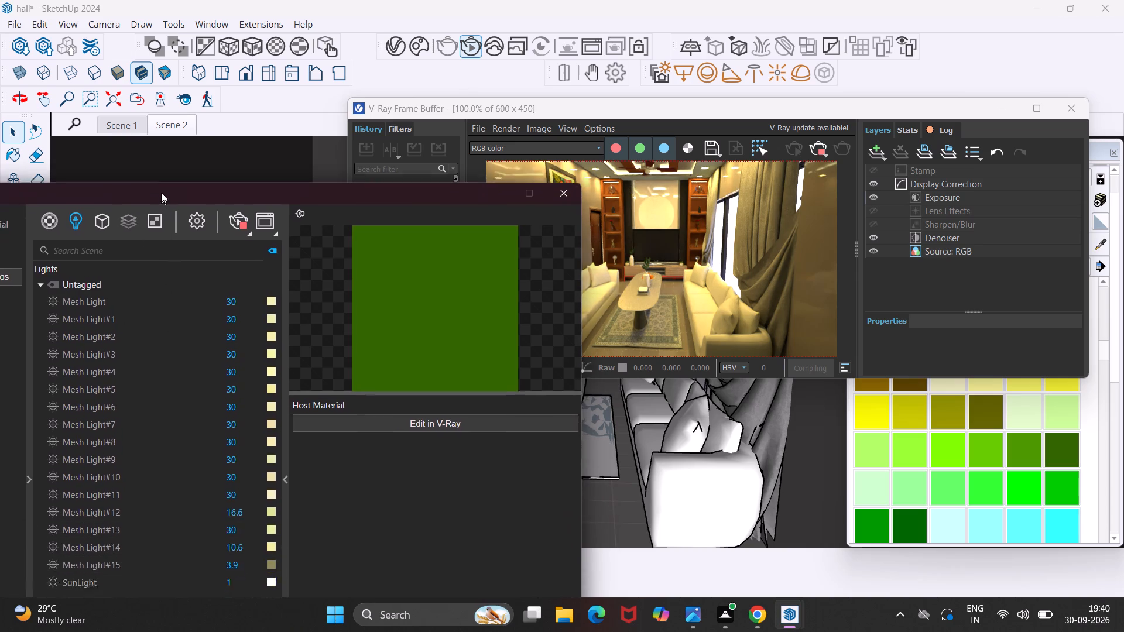
drag(161, 193, 172, 137)
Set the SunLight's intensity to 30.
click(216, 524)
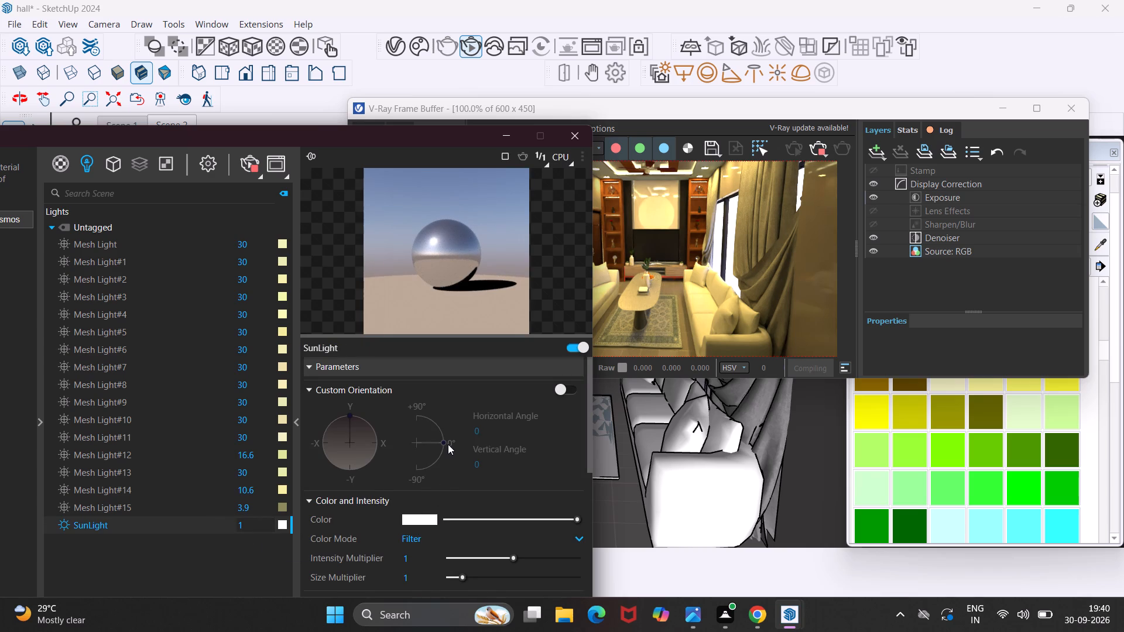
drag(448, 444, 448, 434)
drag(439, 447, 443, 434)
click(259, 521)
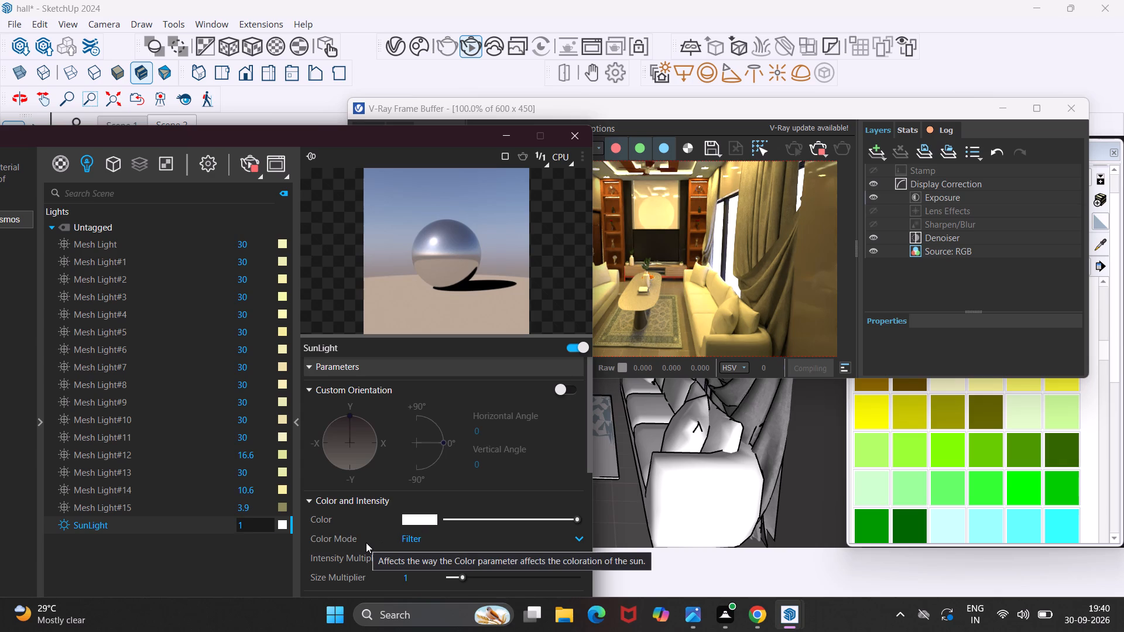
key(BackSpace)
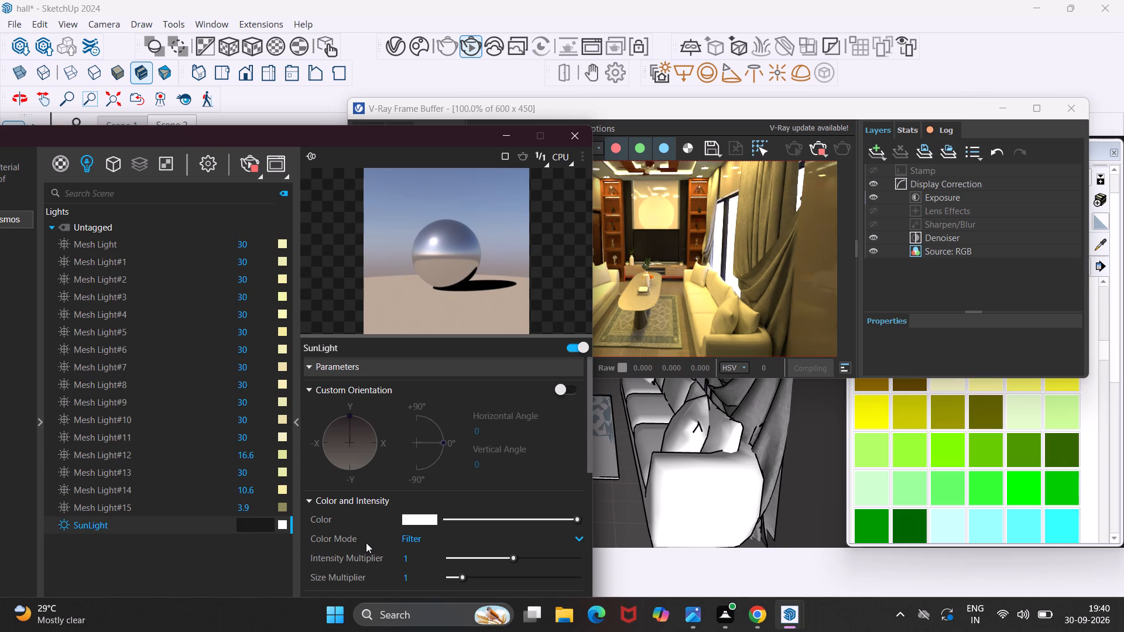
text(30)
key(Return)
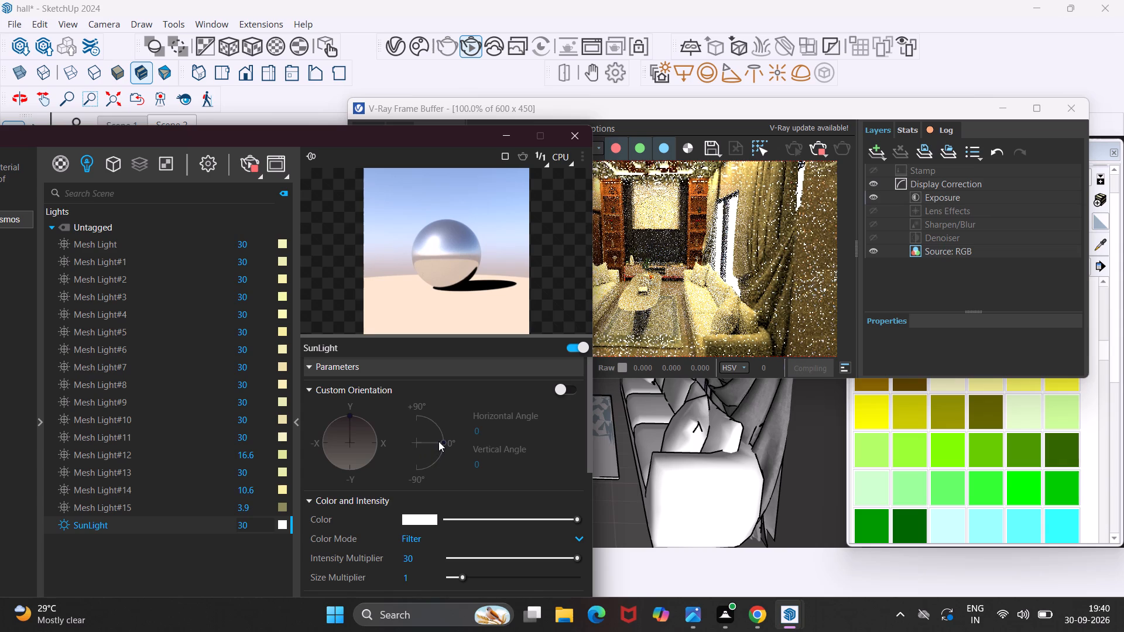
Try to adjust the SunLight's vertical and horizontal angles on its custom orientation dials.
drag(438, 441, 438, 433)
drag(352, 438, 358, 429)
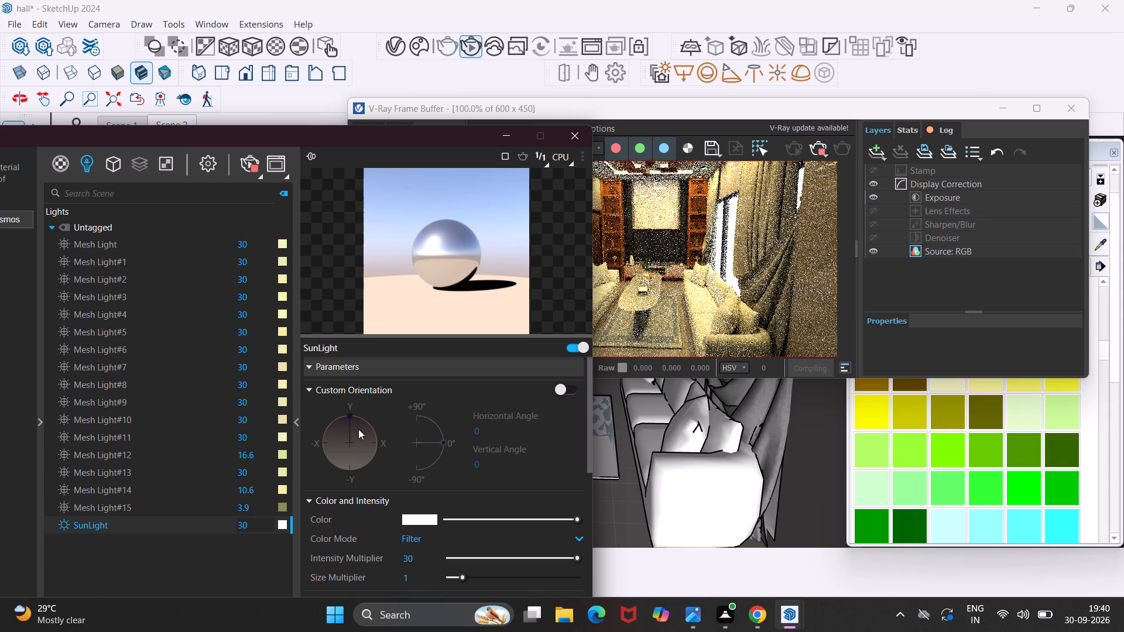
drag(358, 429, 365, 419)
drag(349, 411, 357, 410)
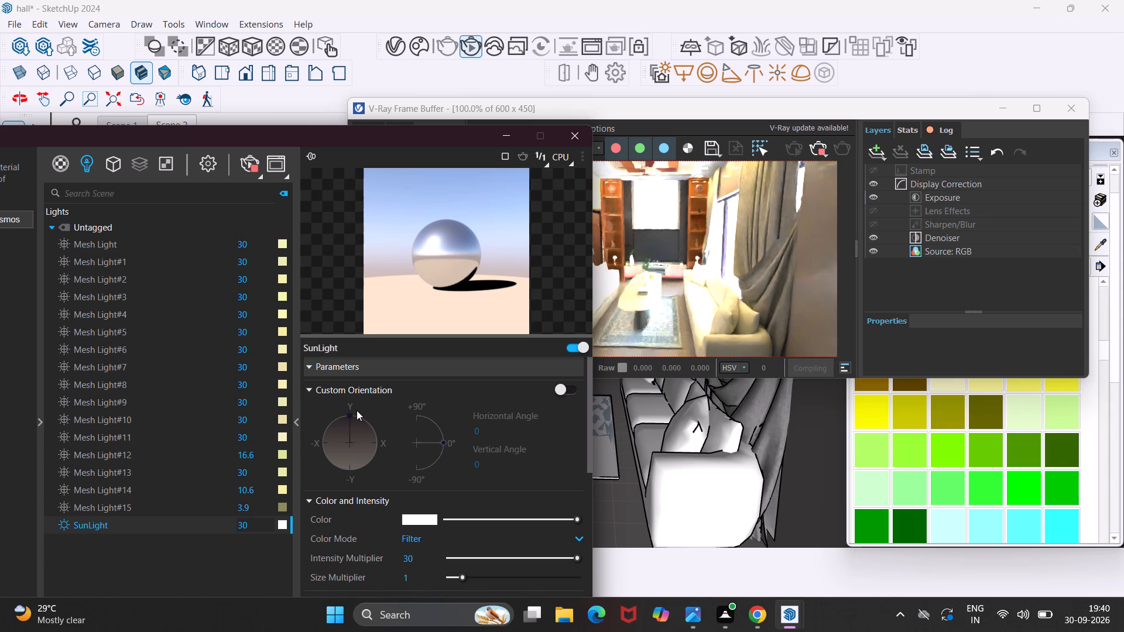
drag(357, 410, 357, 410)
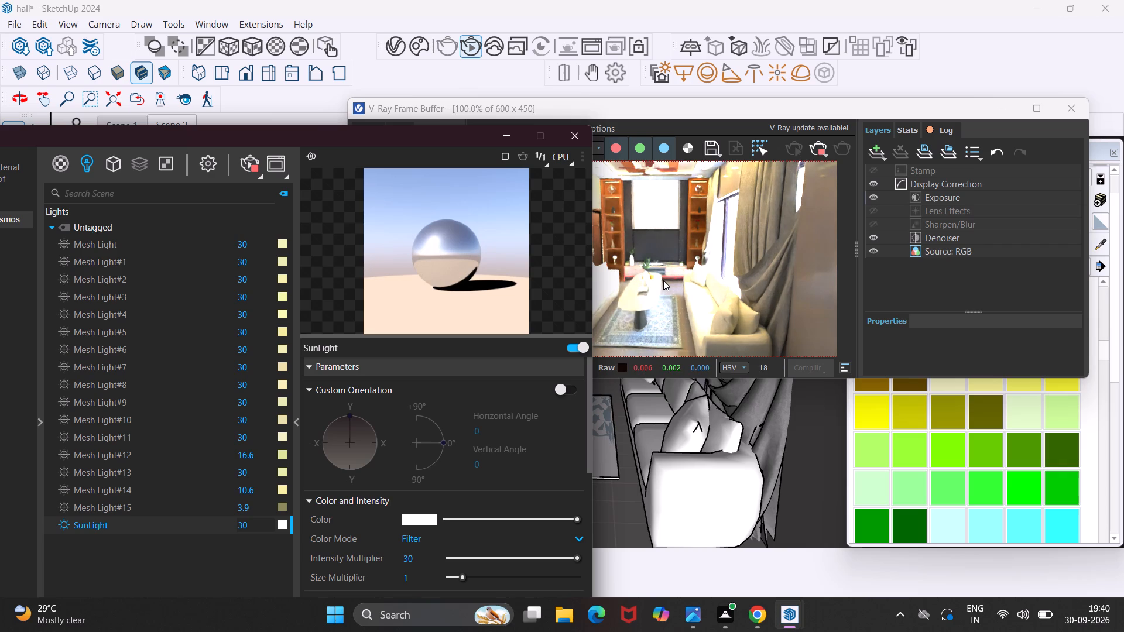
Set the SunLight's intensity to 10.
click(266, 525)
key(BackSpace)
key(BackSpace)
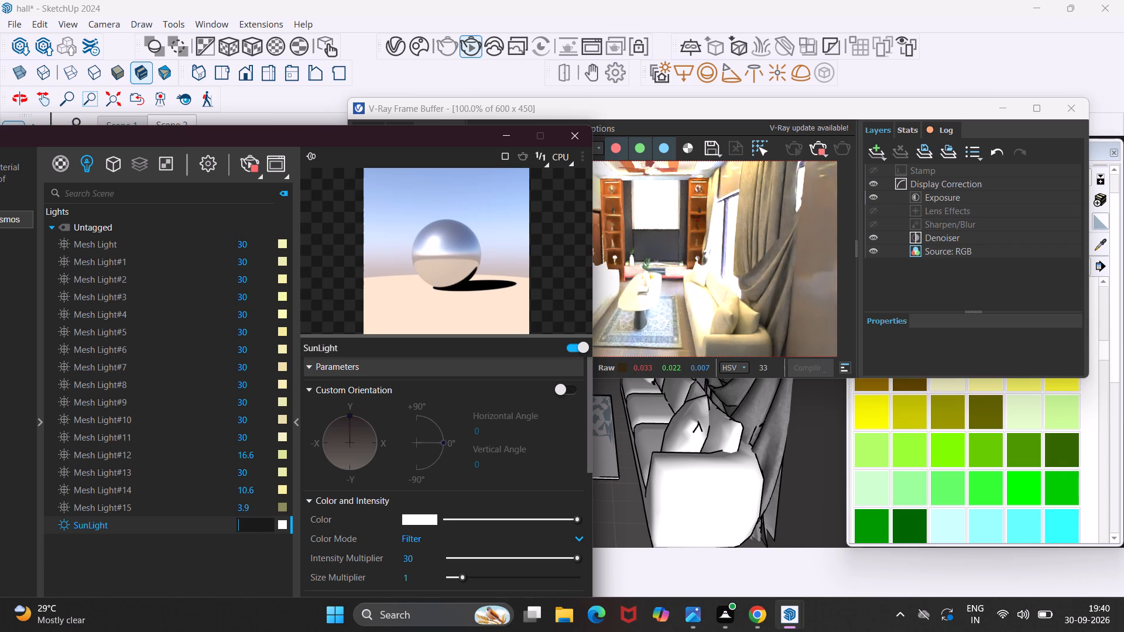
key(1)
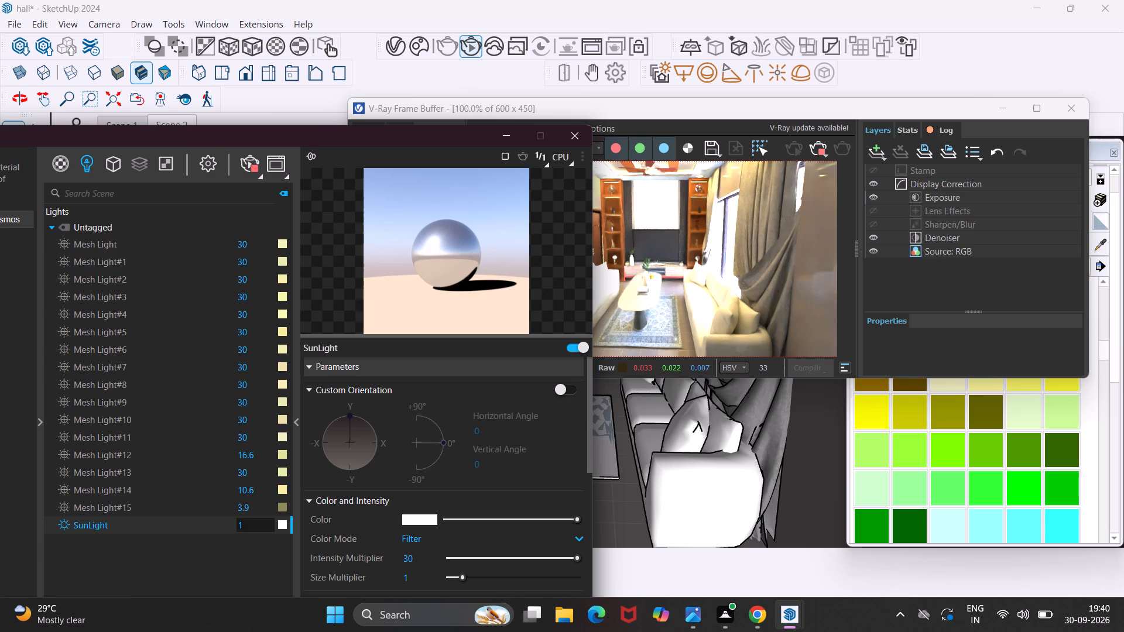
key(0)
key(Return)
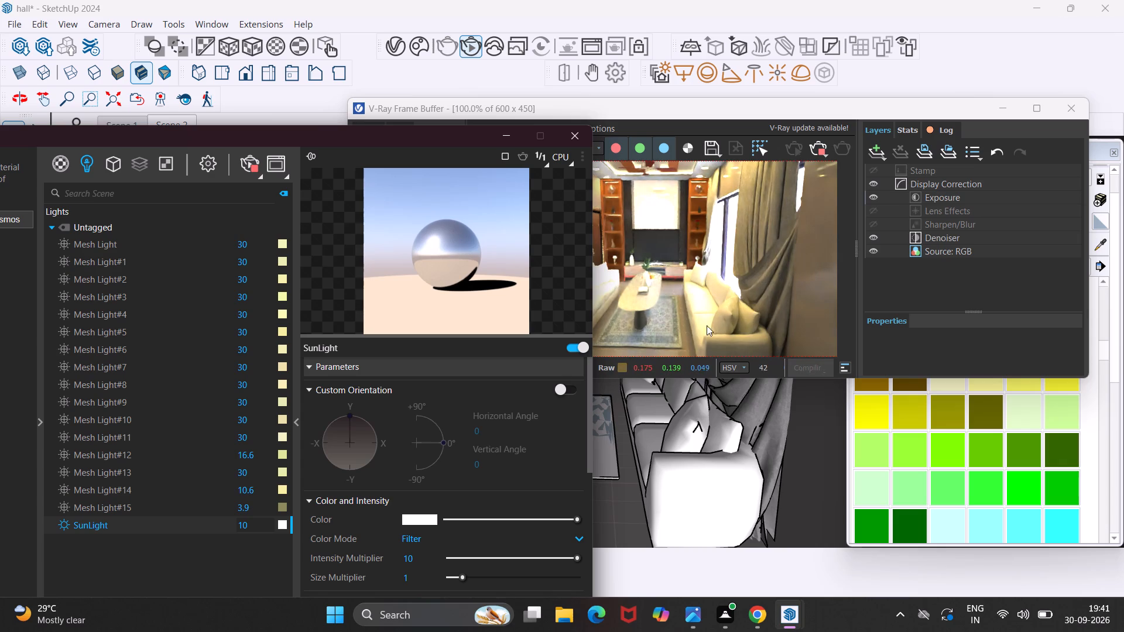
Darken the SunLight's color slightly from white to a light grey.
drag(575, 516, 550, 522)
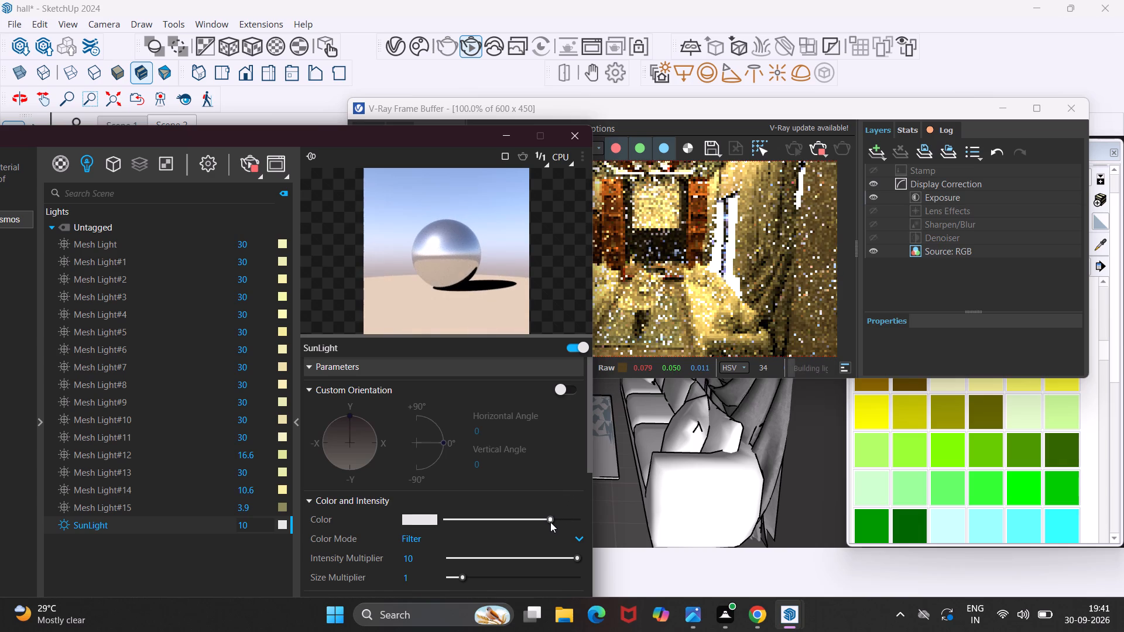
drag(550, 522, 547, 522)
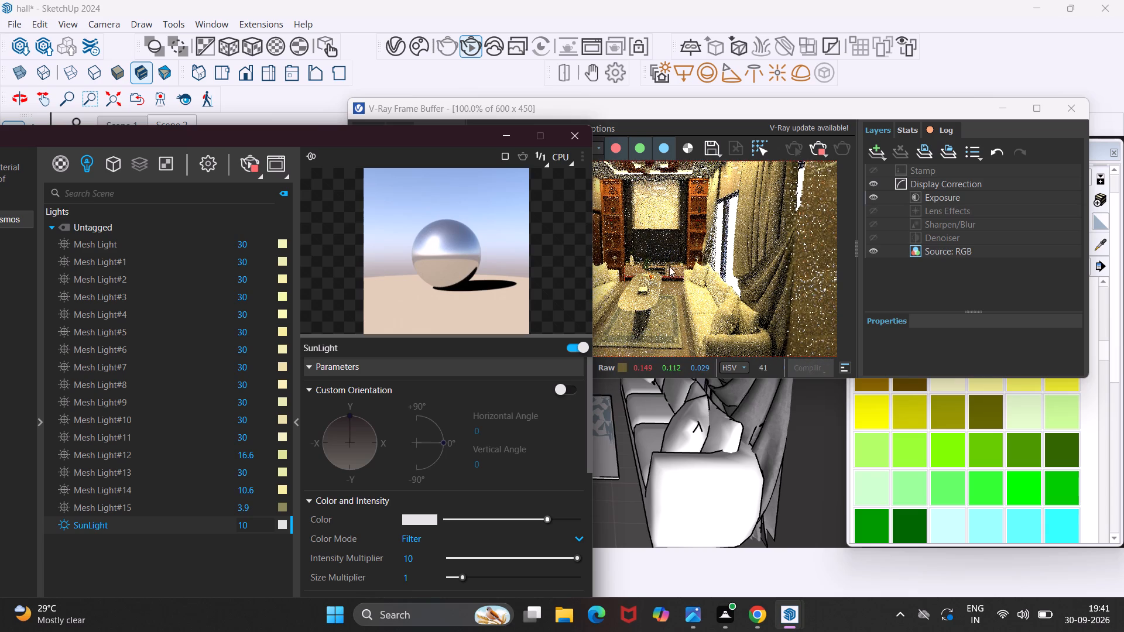
Set the SunLight's intensity to 5, keeping the whole interactive render in view for comparison.
drag(395, 133, 386, 190)
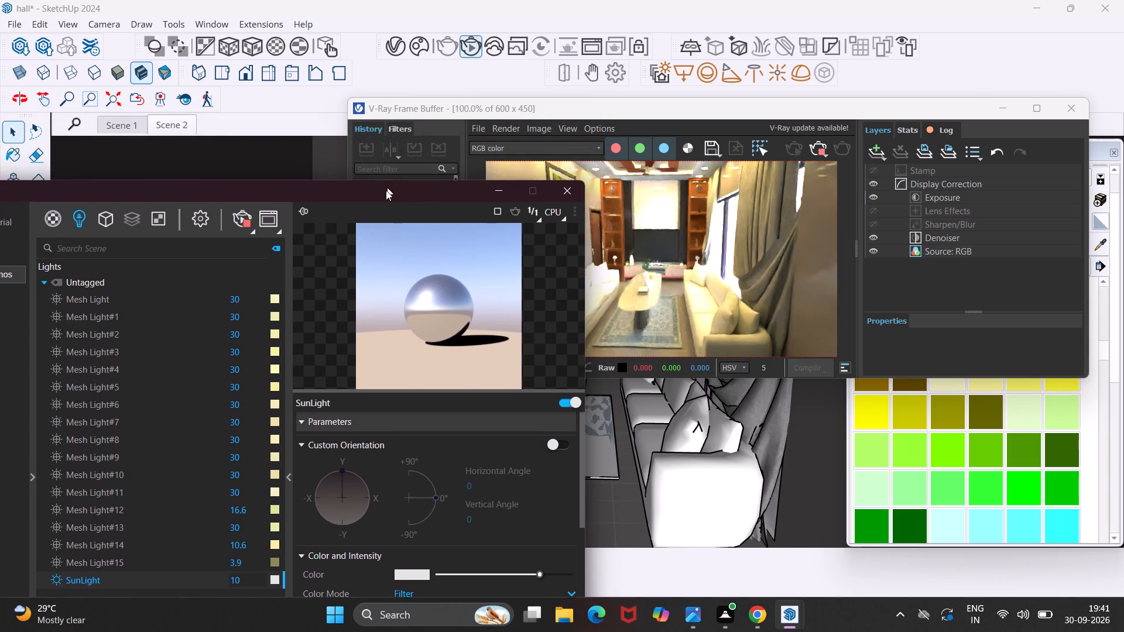
drag(386, 190, 309, 272)
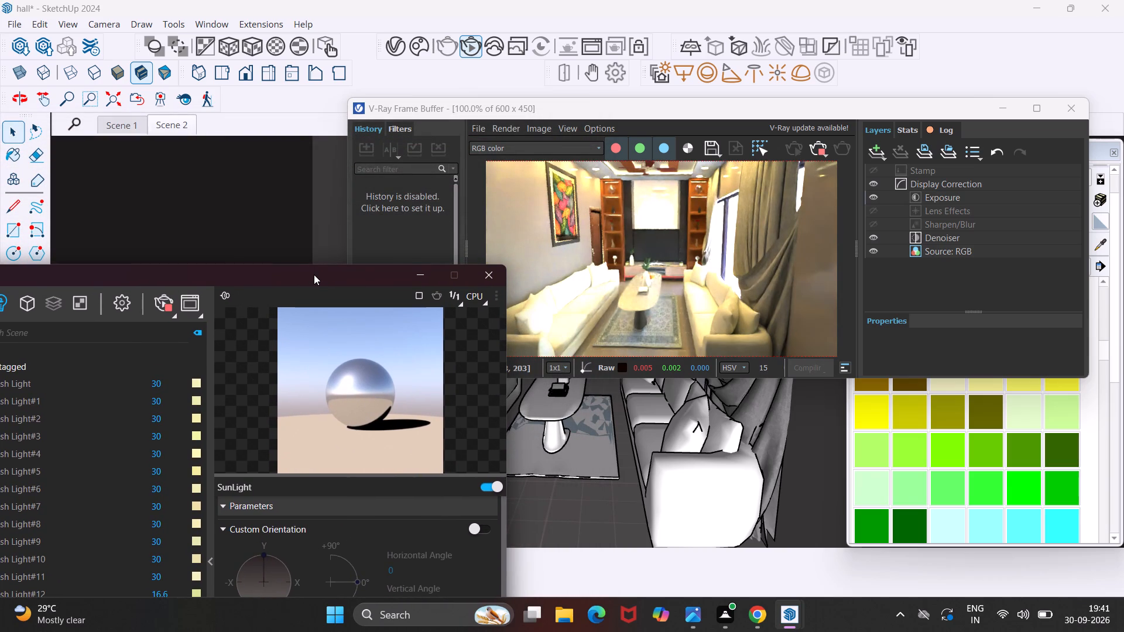
drag(314, 274, 306, 190)
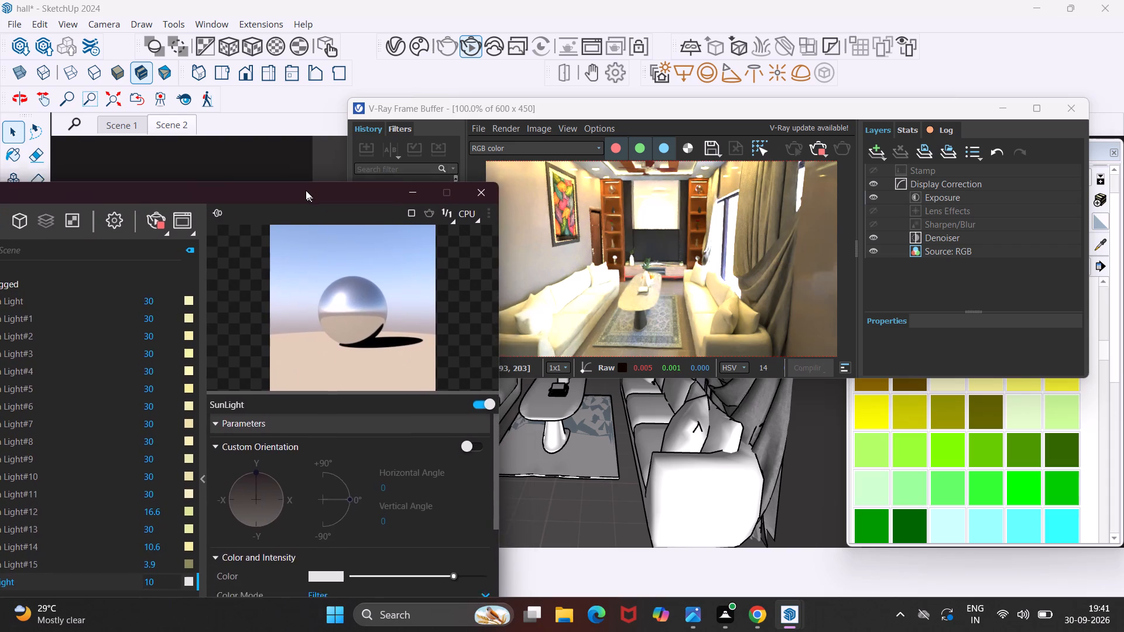
drag(306, 190, 301, 99)
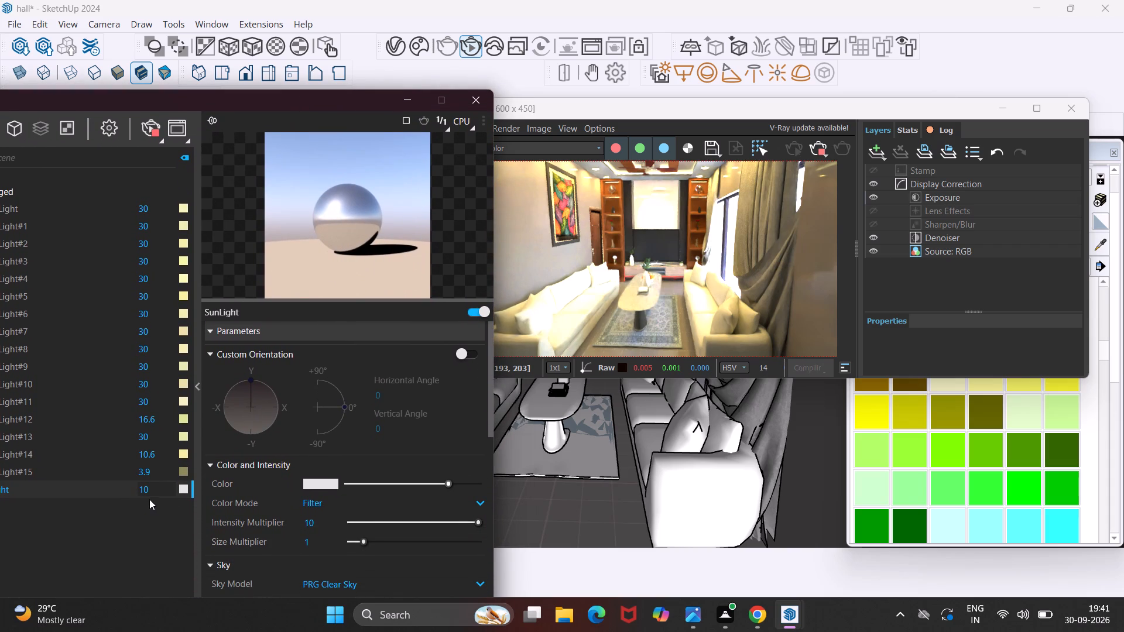
click(150, 487)
key(BackSpace)
key(BackSpace)
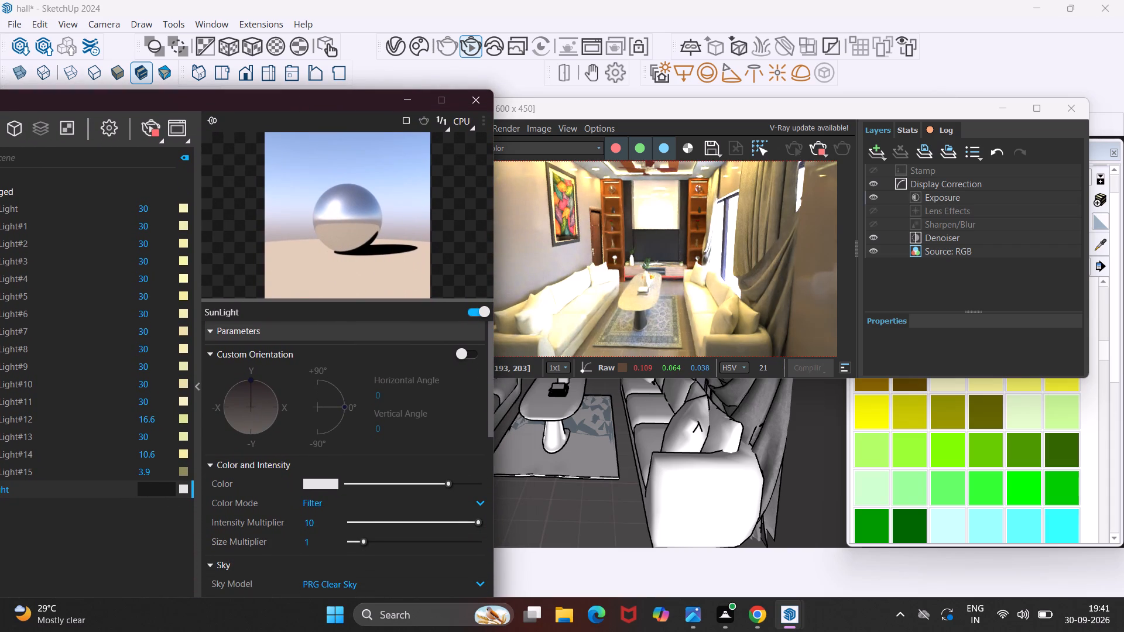
key(5)
key(Return)
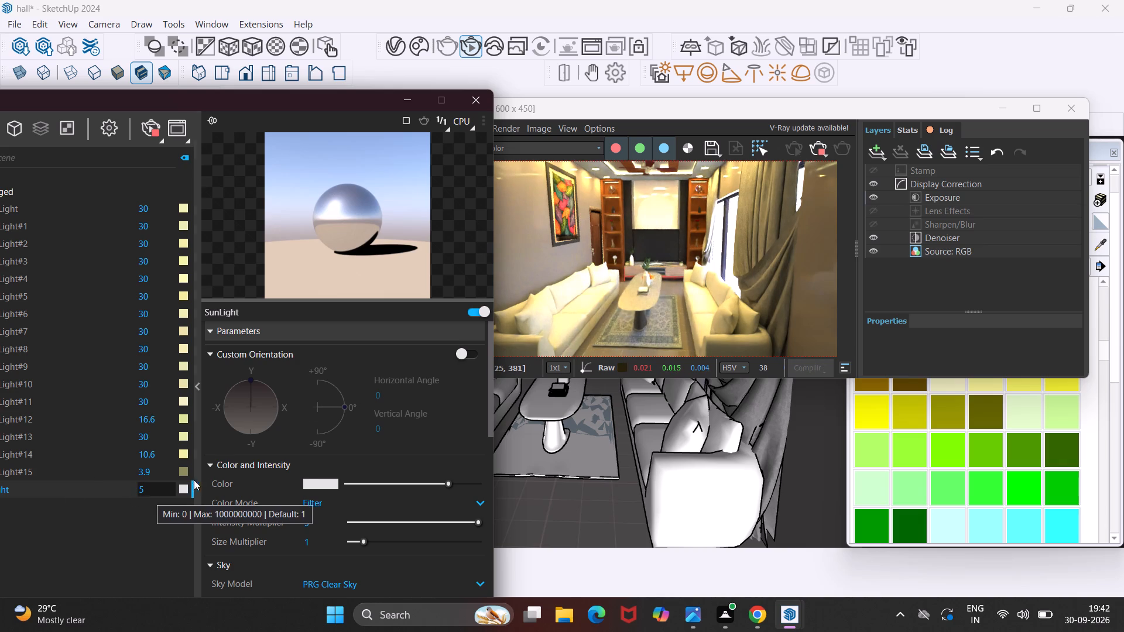
Brighten the SunLight's color back to full white.
drag(453, 483, 489, 489)
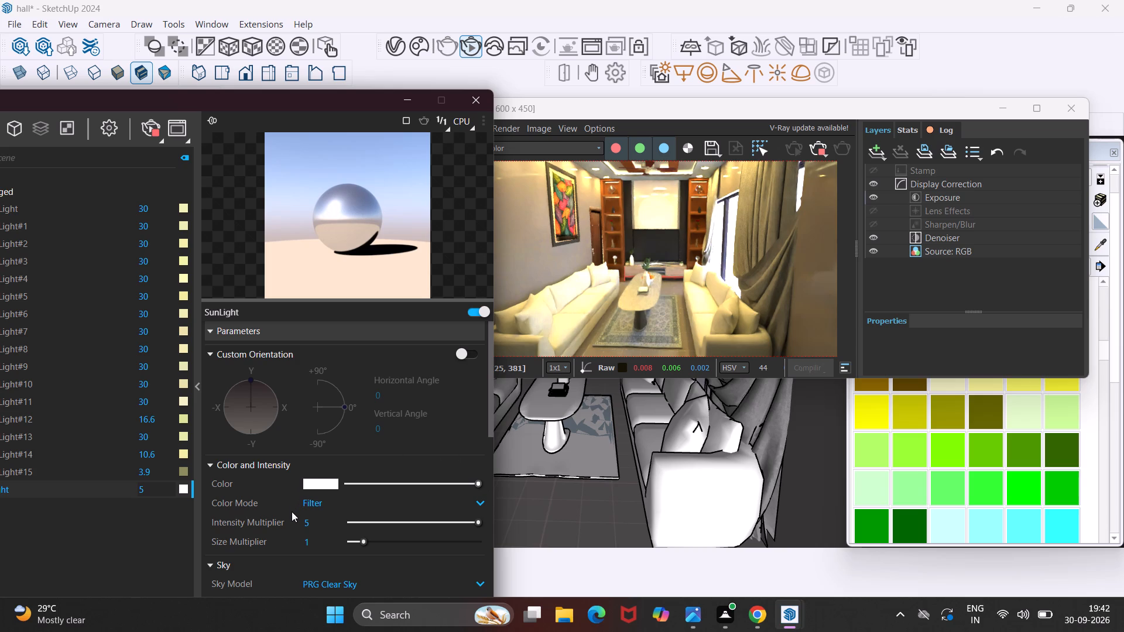
Look through the SunLight's sky, albedo color and clouds settings.
scroll(291, 512, down, 2)
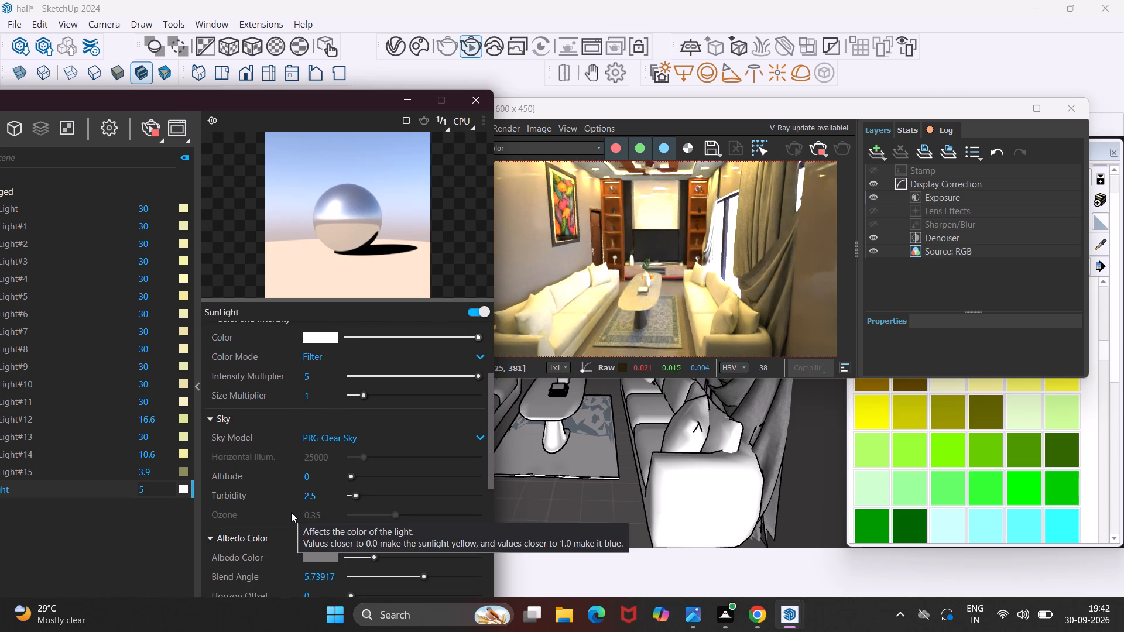
scroll(291, 512, down, 2)
scroll(291, 512, up, 4)
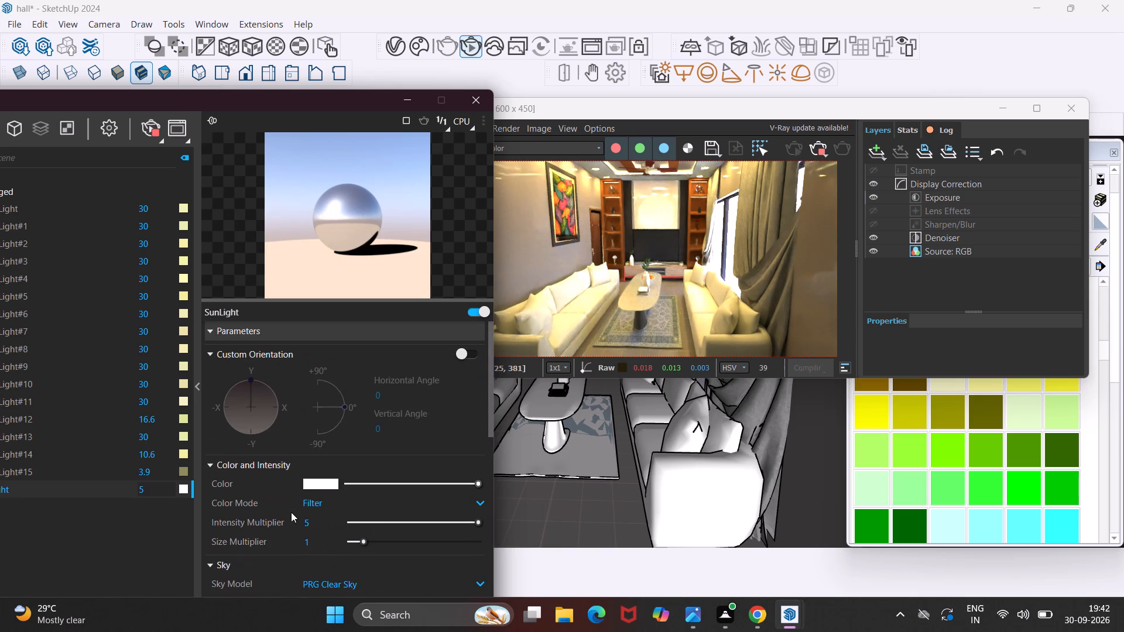
scroll(291, 512, down, 4)
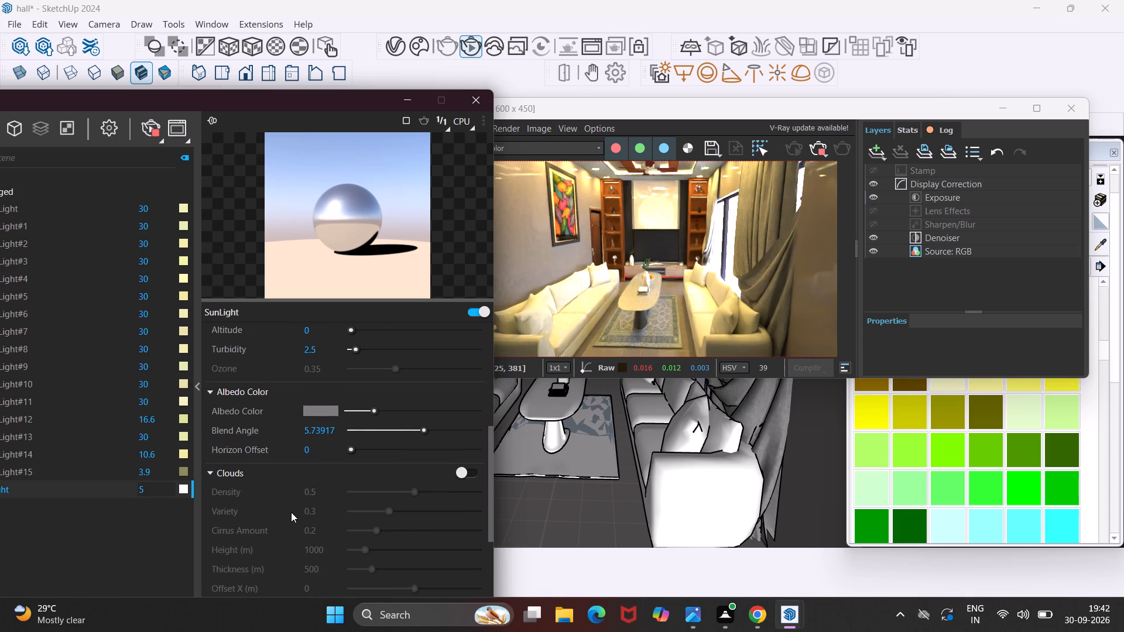
scroll(291, 512, down, 5)
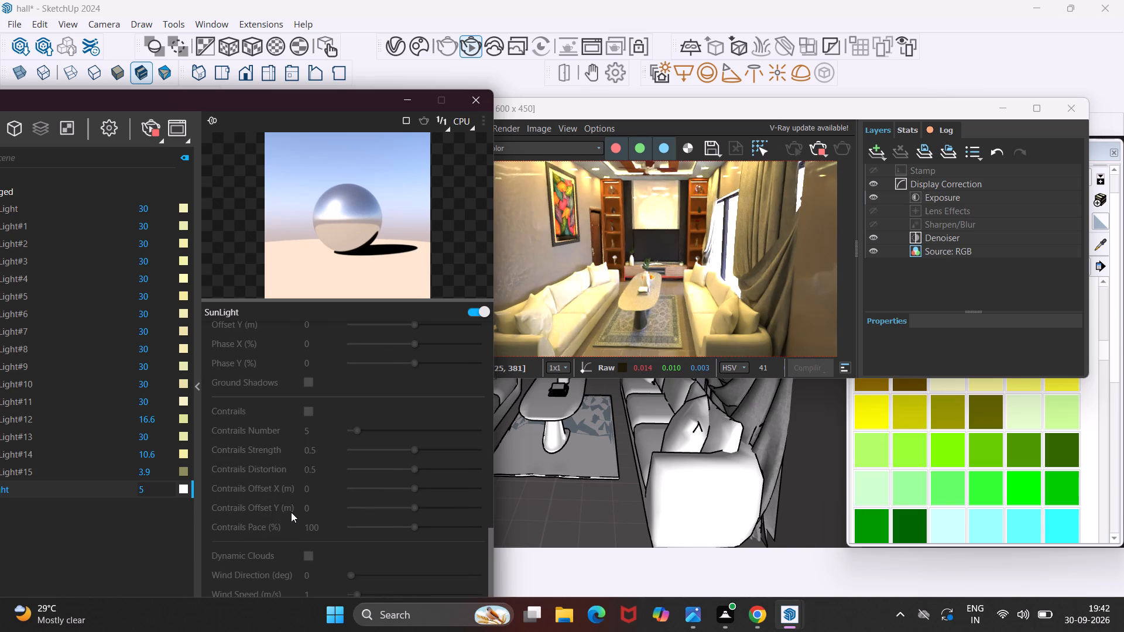
scroll(291, 512, down, 5)
scroll(291, 512, up, 7)
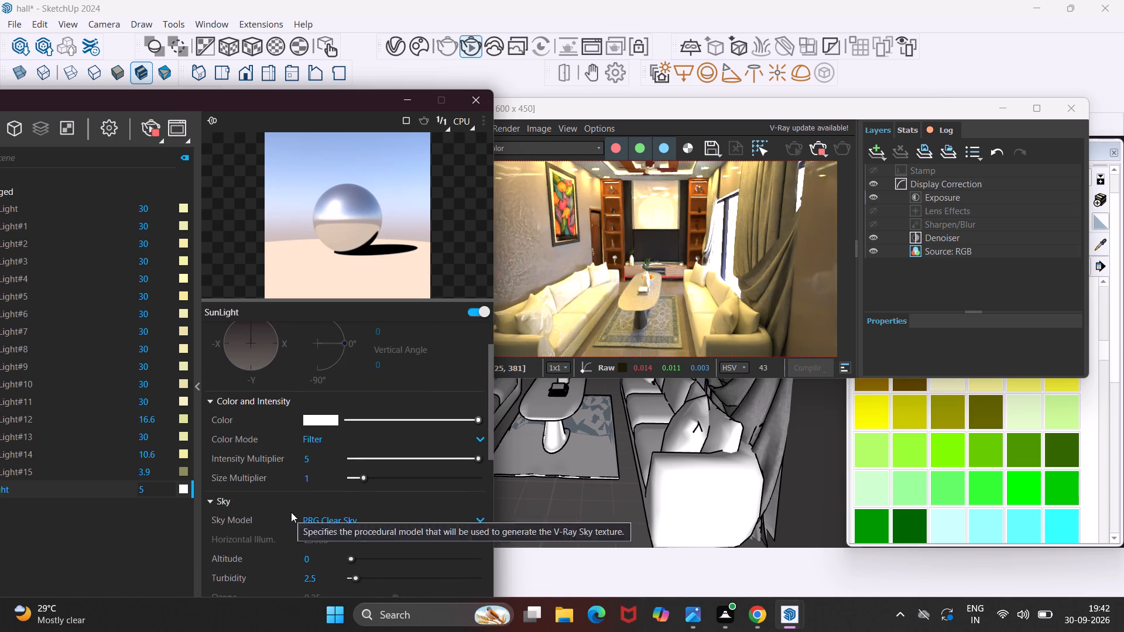
Close the light settings and enlarge the frame buffer to examine the whole interactive render of the living room.
scroll(291, 512, up, 4)
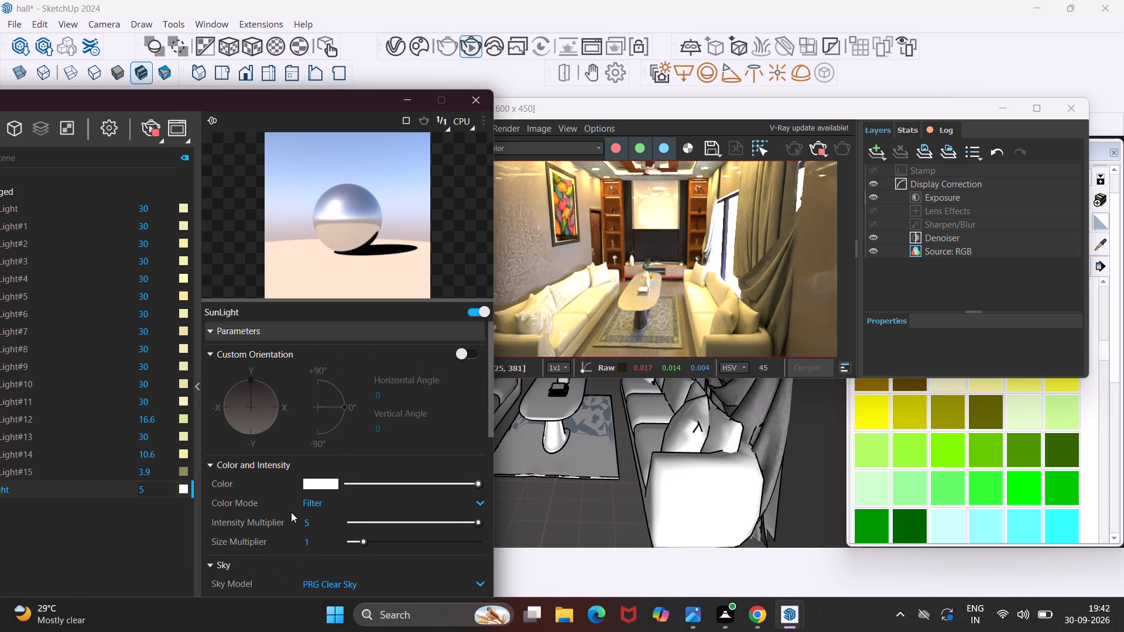
click(471, 104)
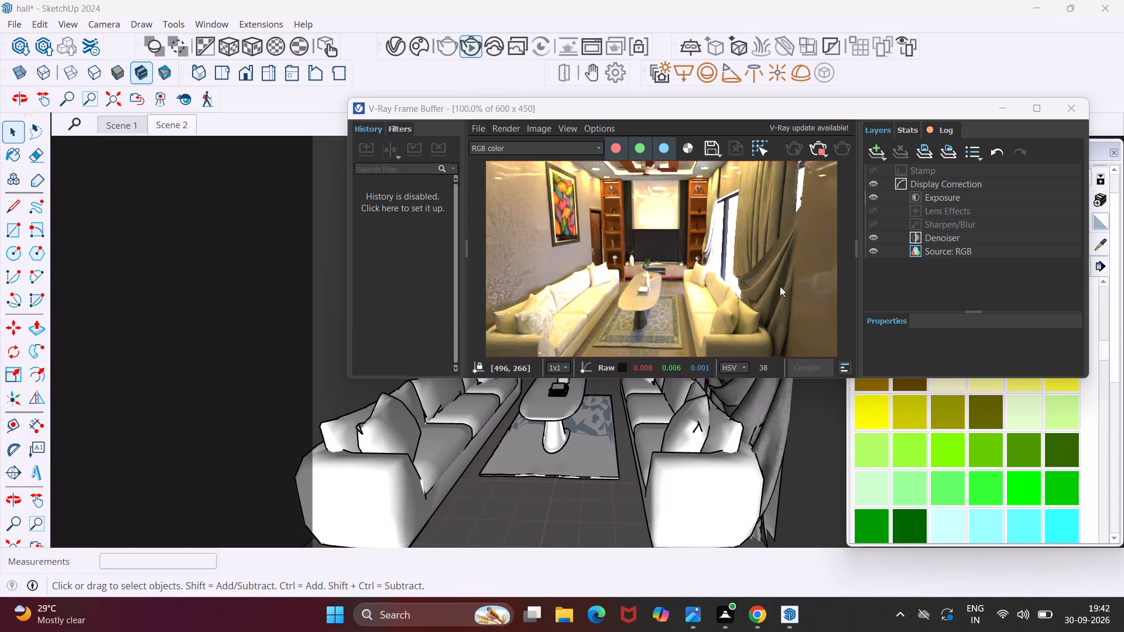
drag(696, 102, 693, 29)
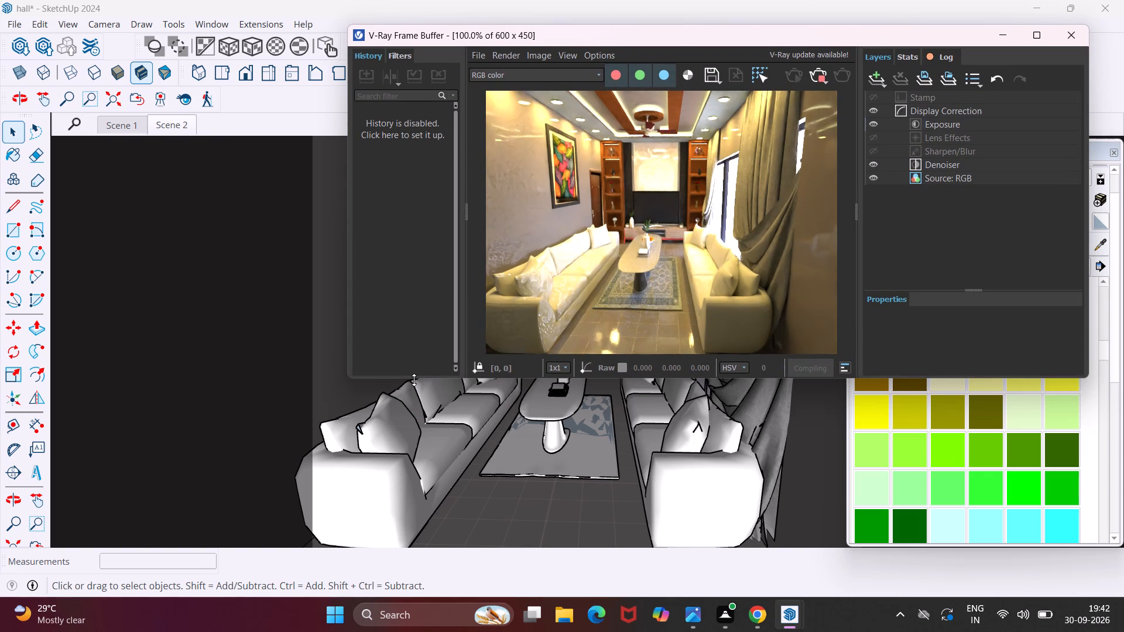
drag(414, 380, 382, 514)
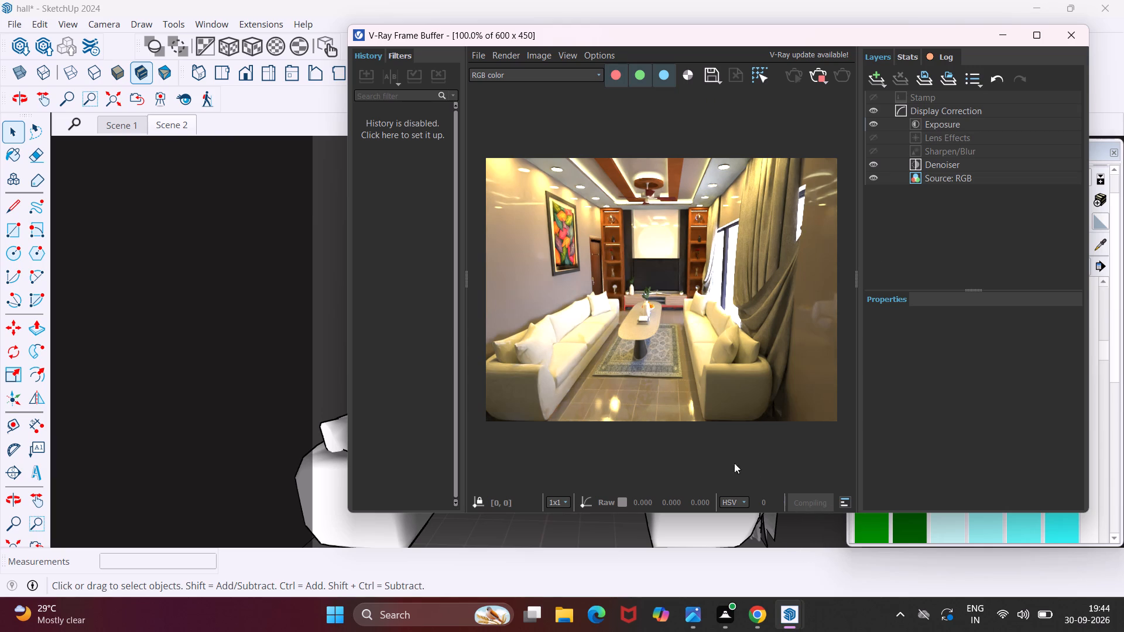
drag(347, 305, 195, 322)
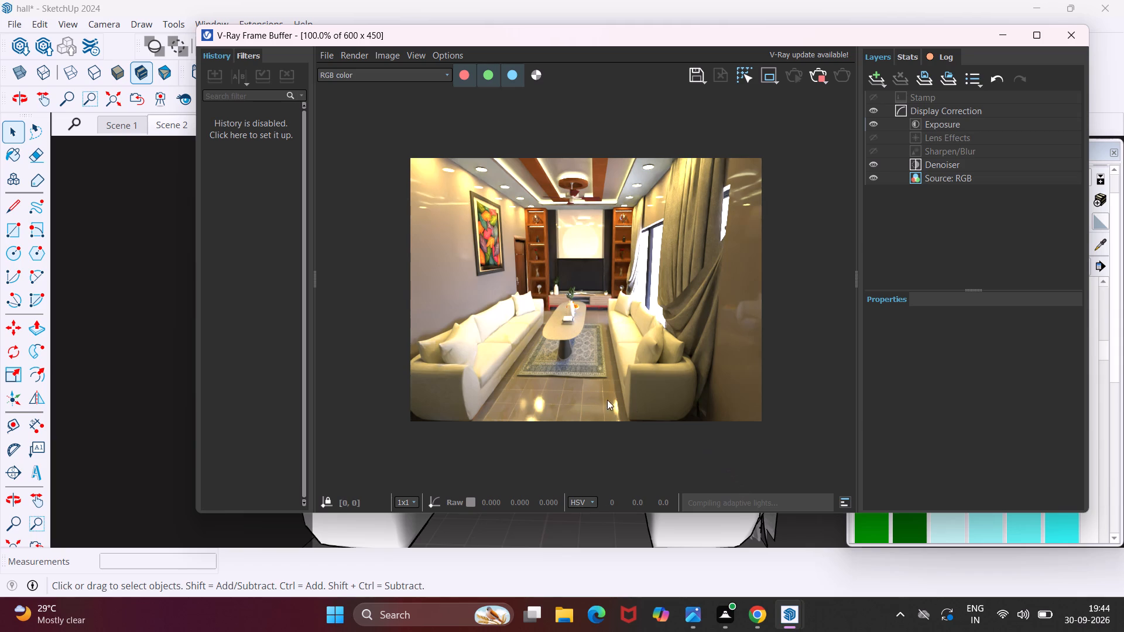
Set the SunLight's intensity to 2, close the light settings and widen the frame buffer to show the whole render.
drag(195, 257, 464, 312)
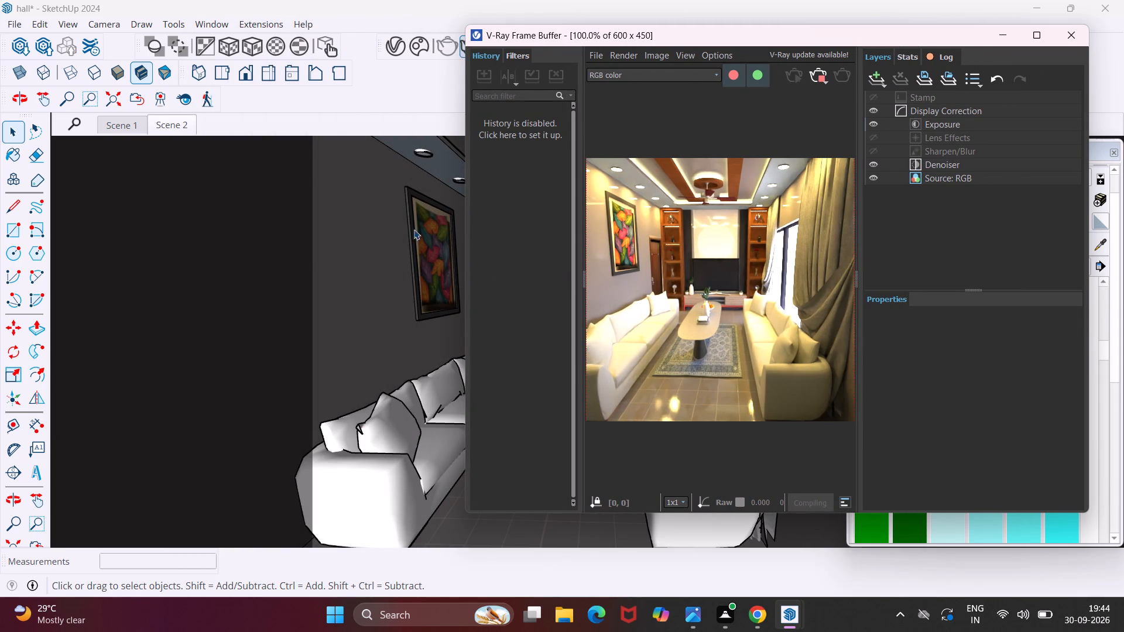
click(399, 40)
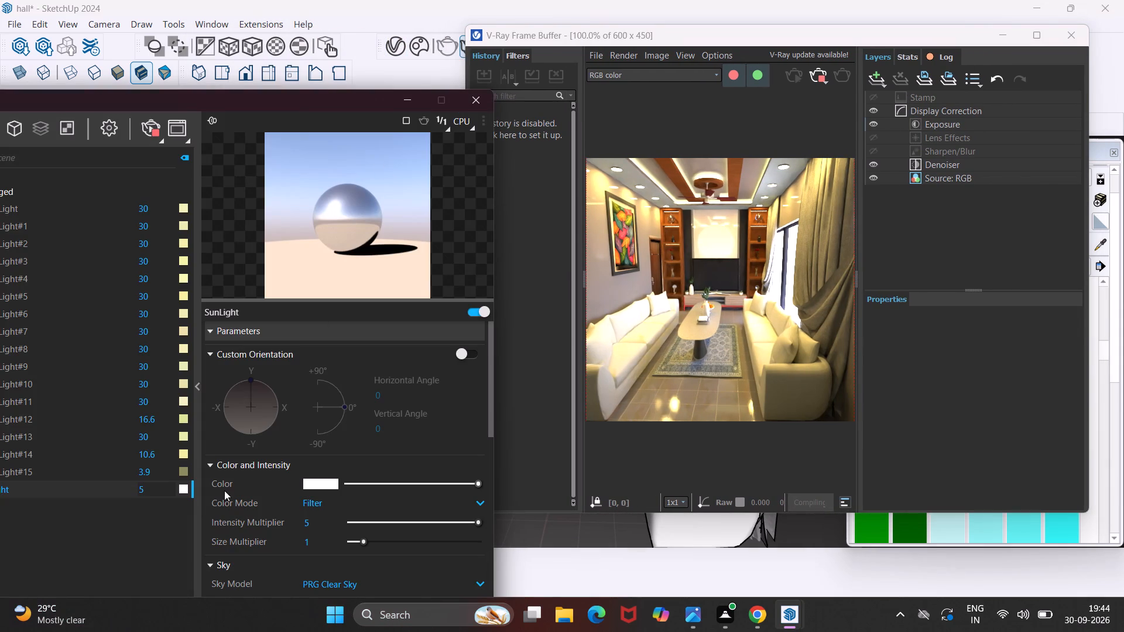
click(154, 482)
key(BackSpace)
key(2)
key(Return)
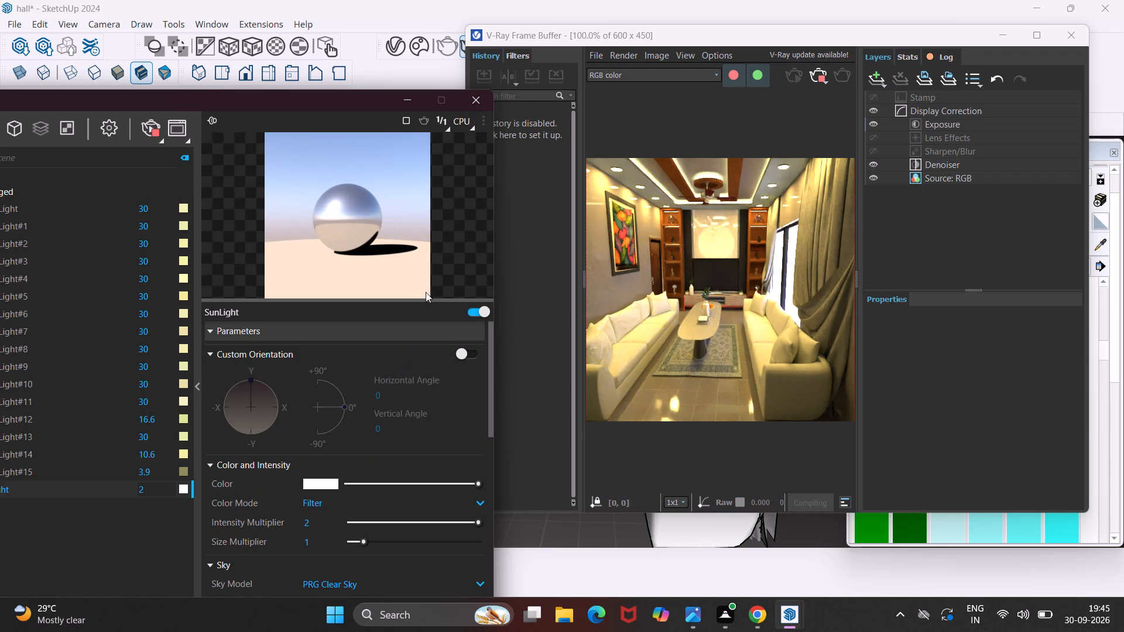
click(473, 101)
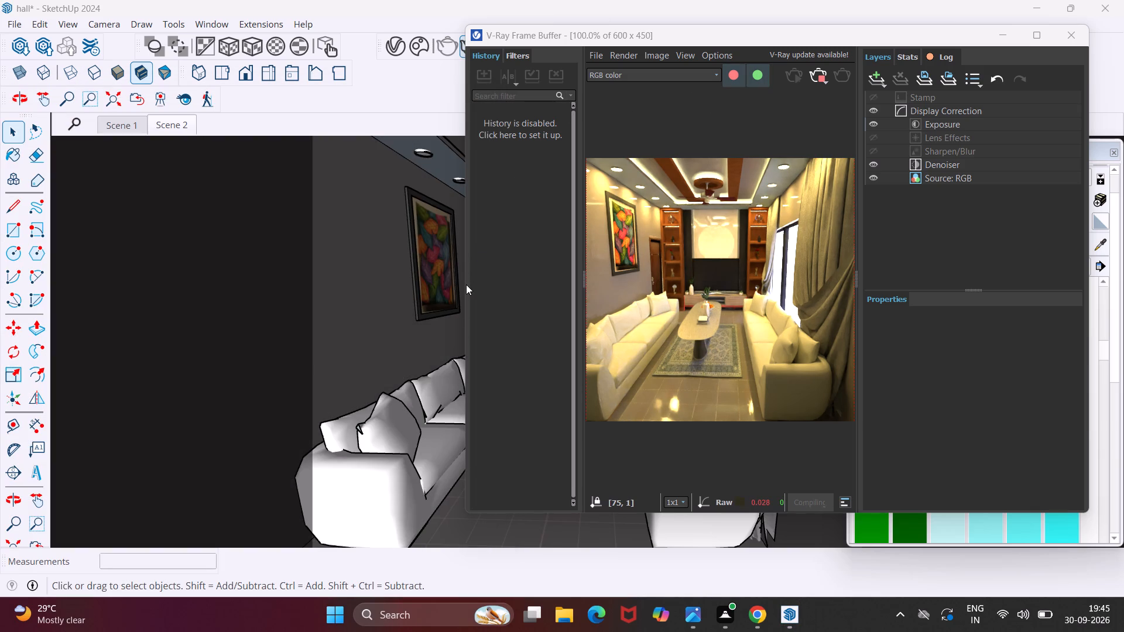
drag(464, 286, 327, 324)
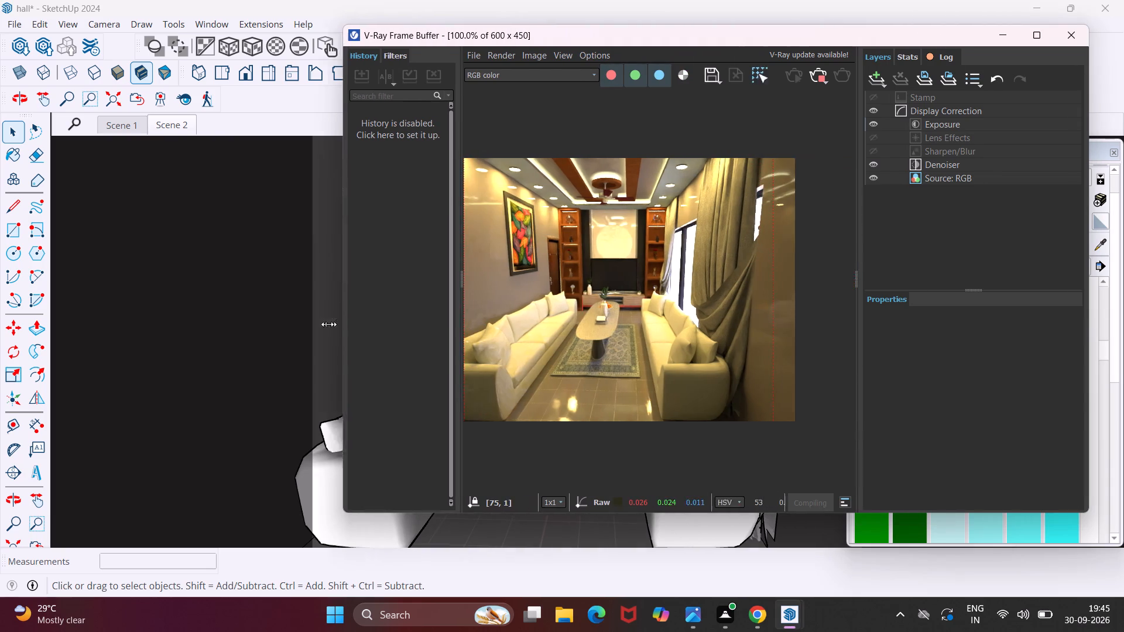
drag(327, 324, 245, 345)
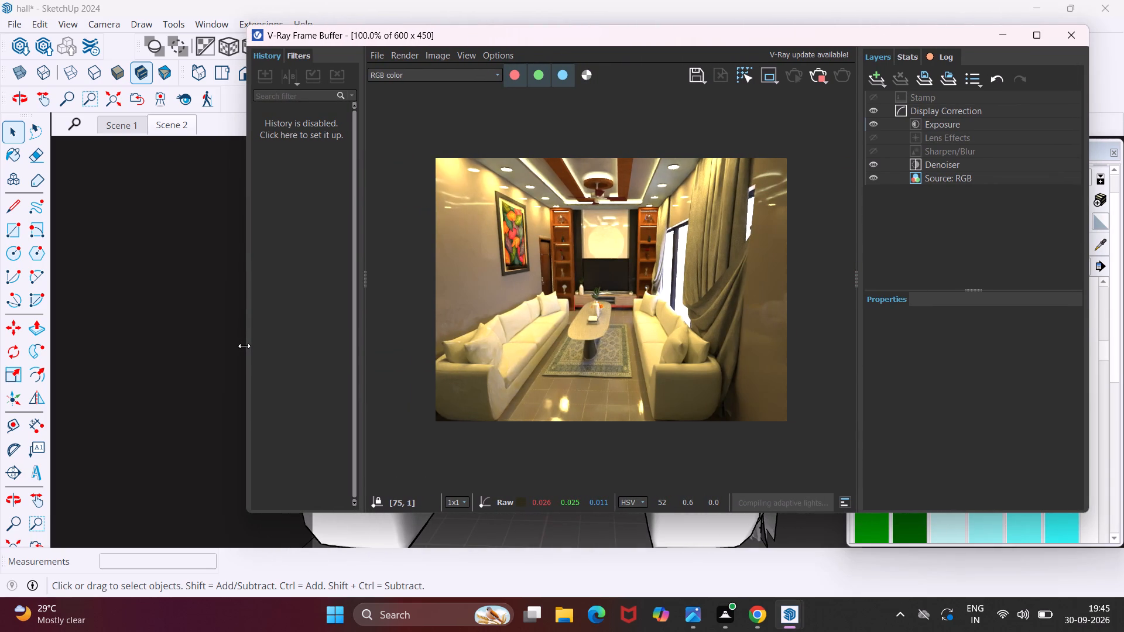
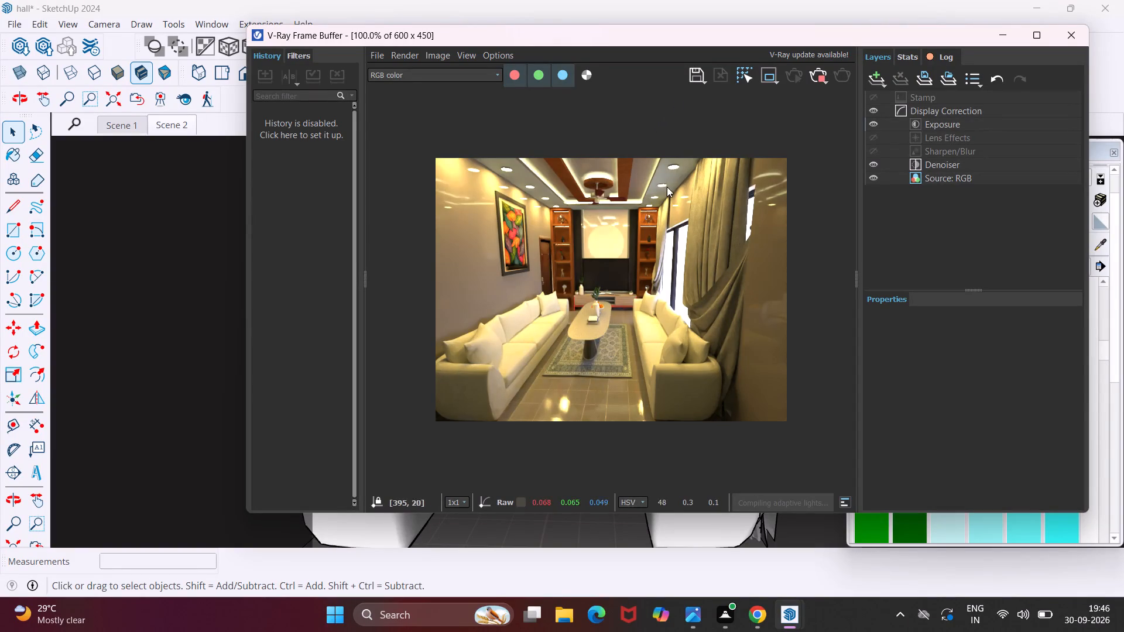
Examine the living room render up close, checking the lit display shelves, TV wall, ceiling and seating.
scroll(643, 231, down, 2)
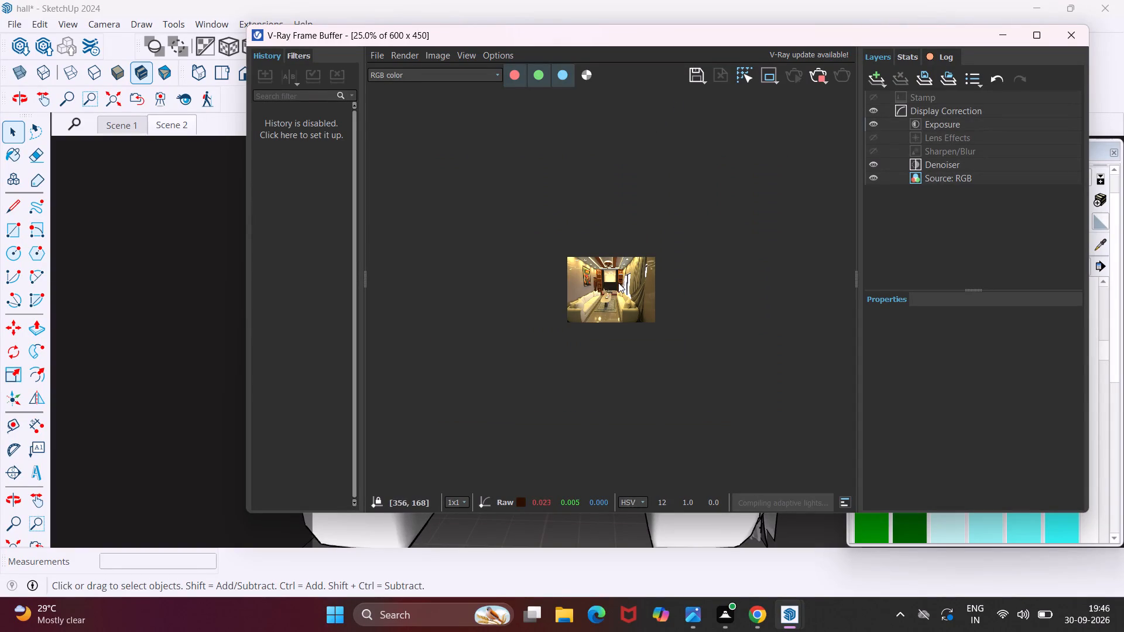
scroll(614, 284, down, 2)
scroll(614, 284, up, 2)
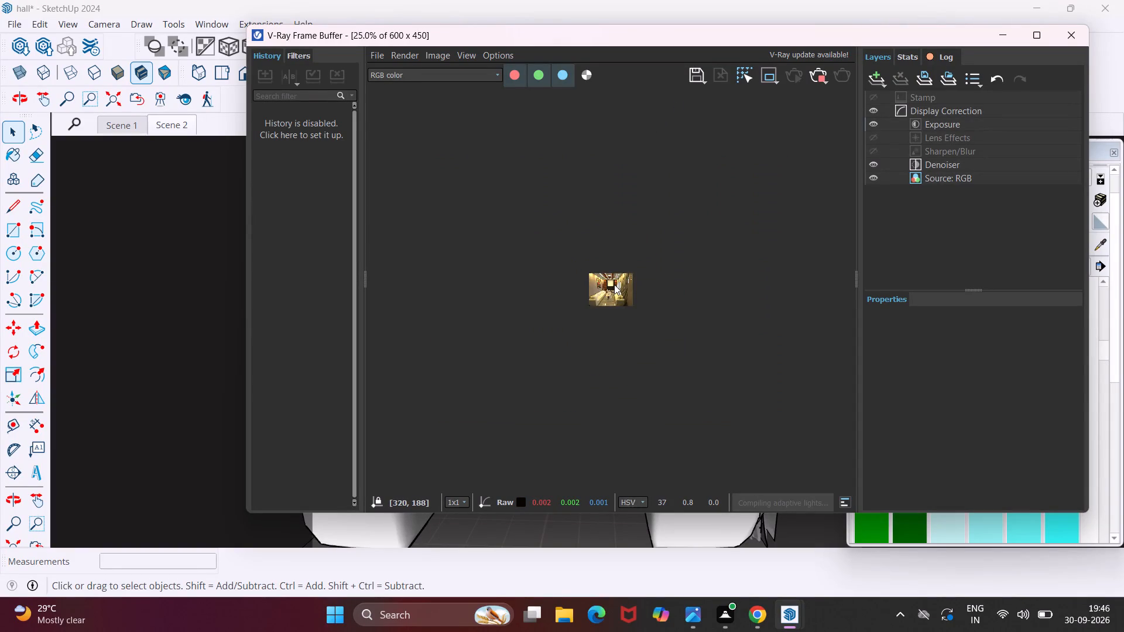
scroll(614, 284, up, 4)
scroll(614, 284, down, 3)
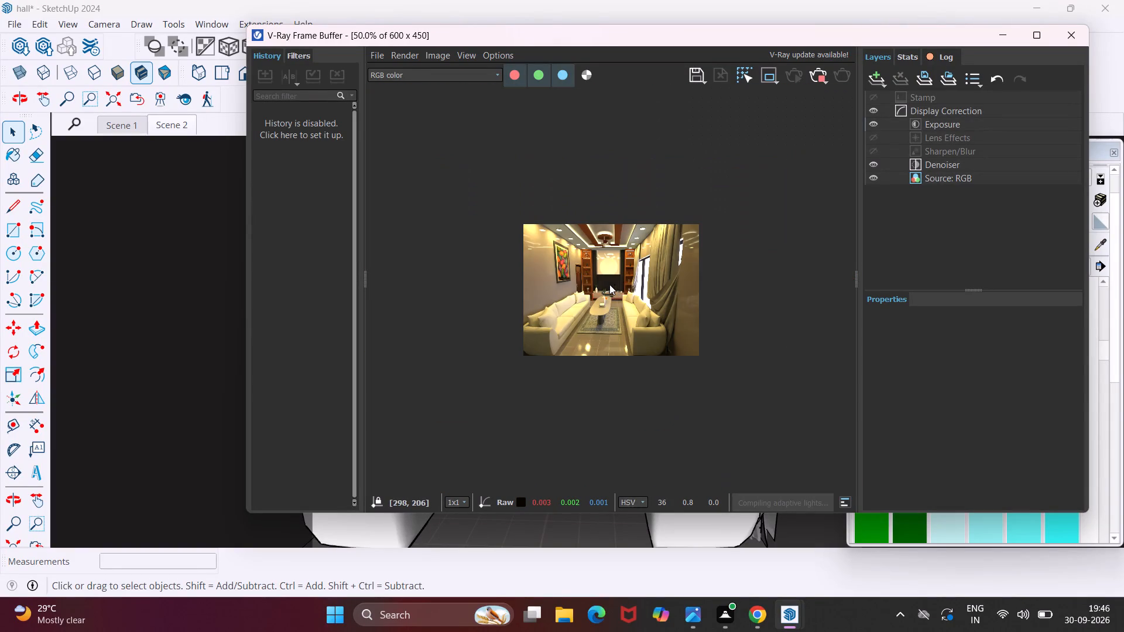
scroll(599, 281, up, 4)
scroll(588, 281, down, 1)
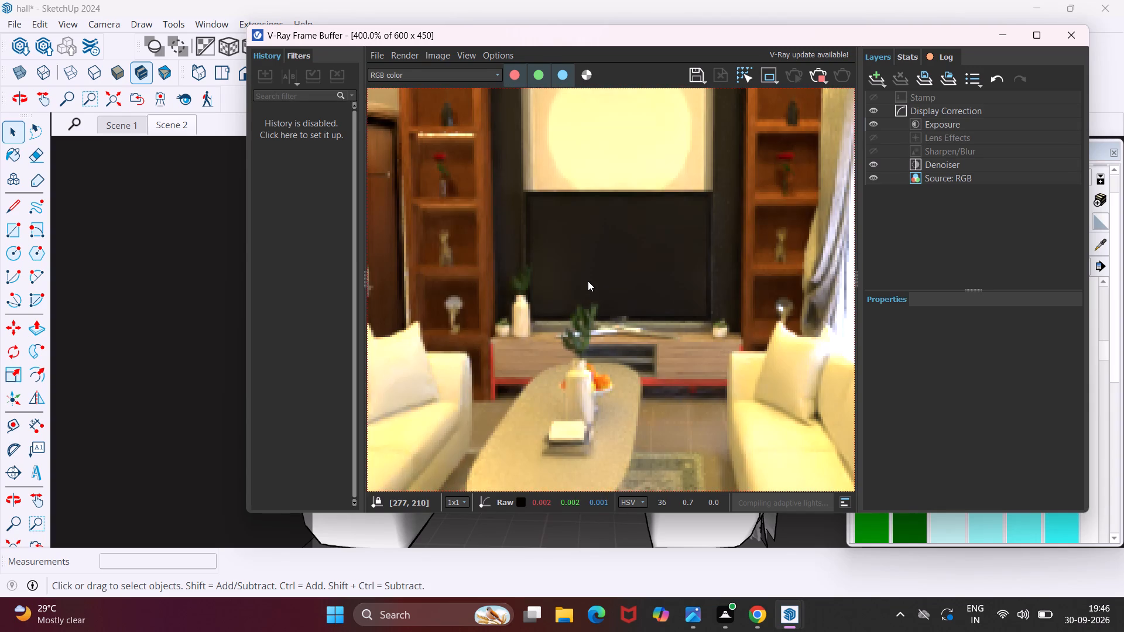
scroll(588, 281, down, 1)
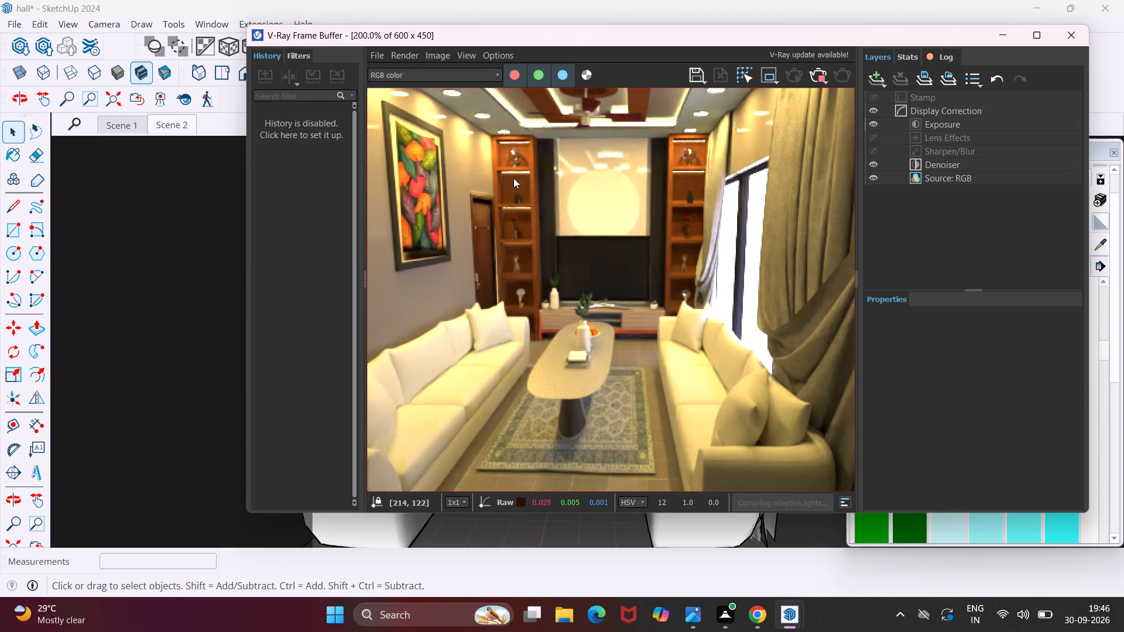
scroll(509, 143, up, 3)
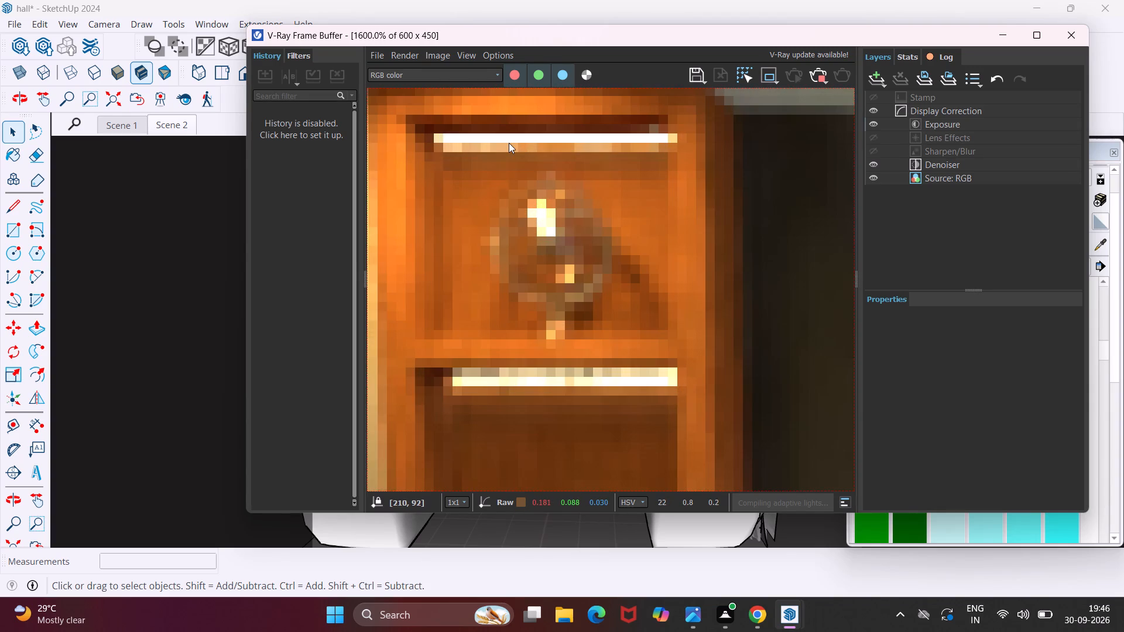
scroll(509, 142, down, 2)
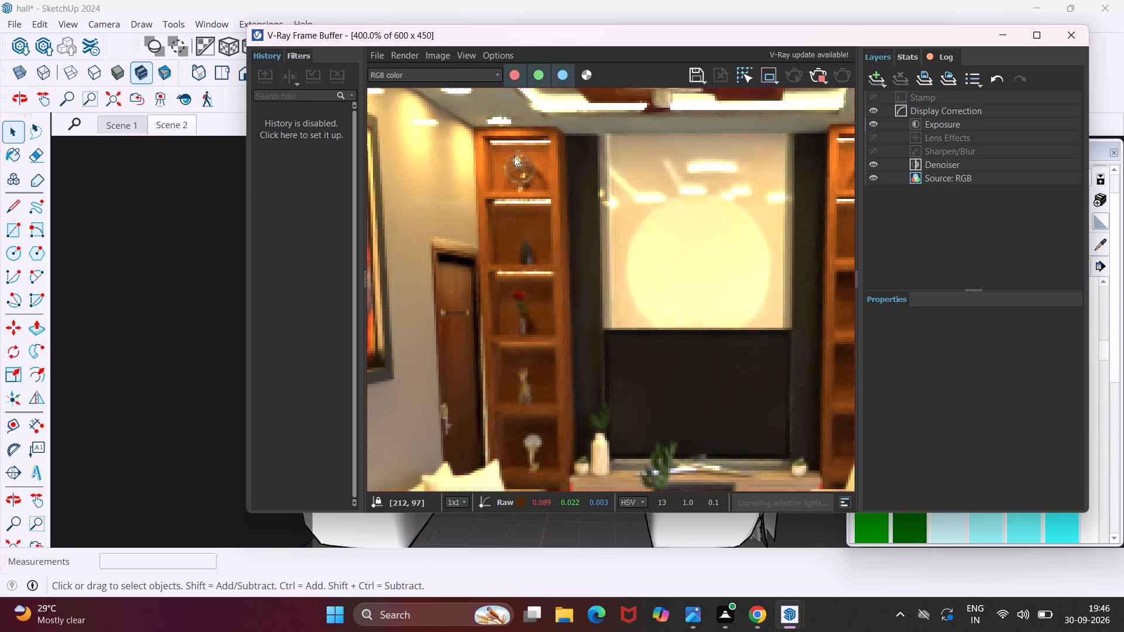
scroll(502, 151, up, 2)
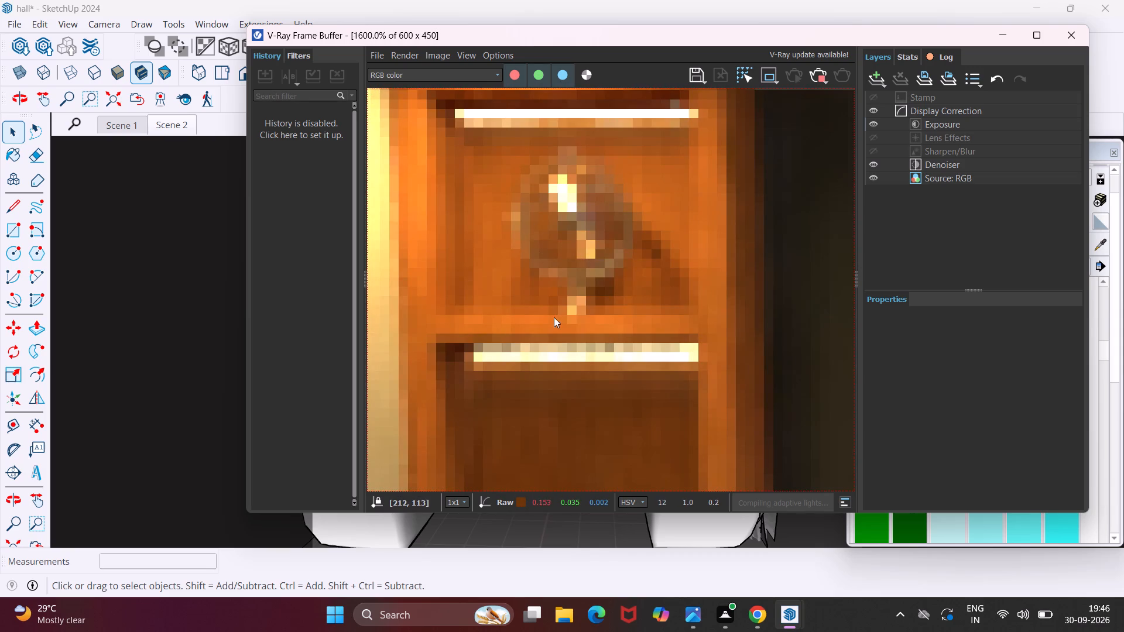
scroll(556, 351, down, 3)
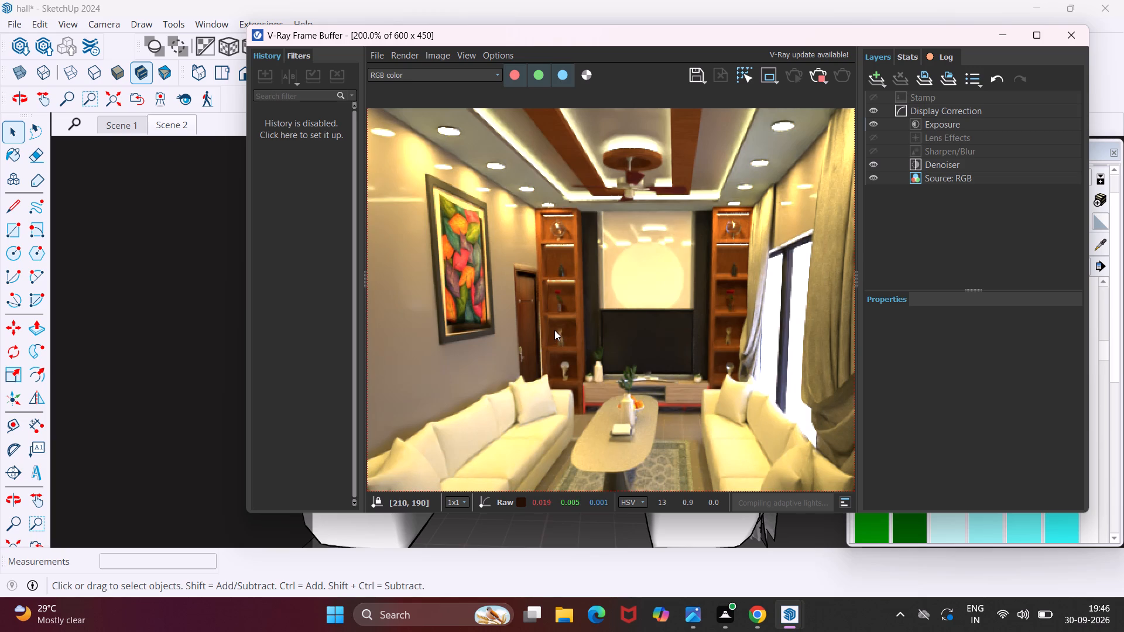
scroll(594, 320, down, 1)
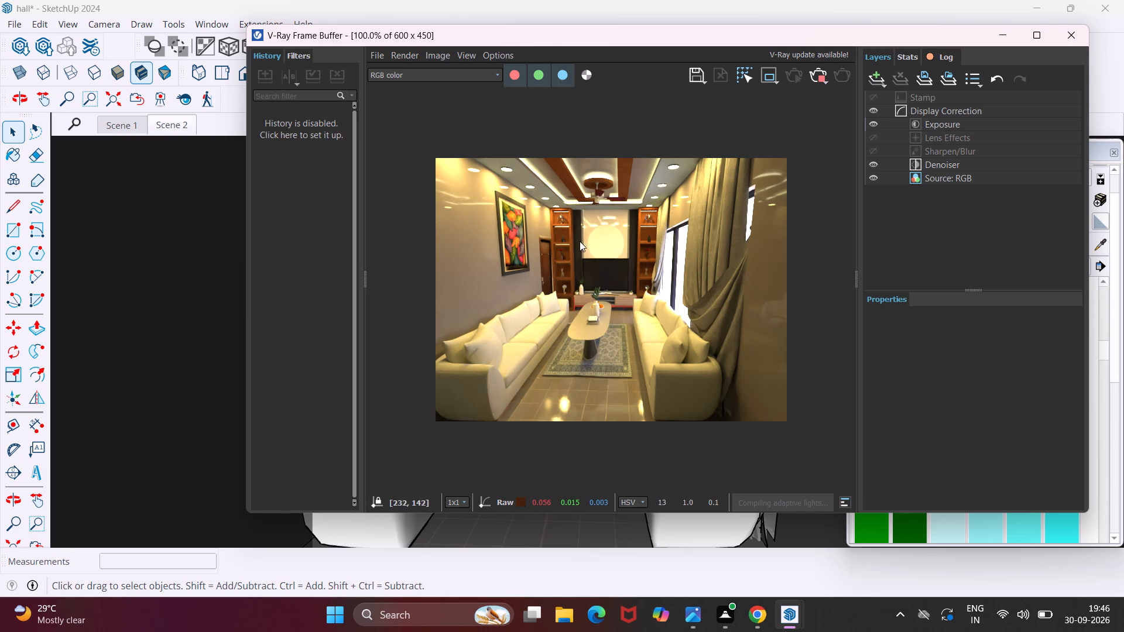
scroll(606, 246, up, 3)
scroll(606, 246, down, 2)
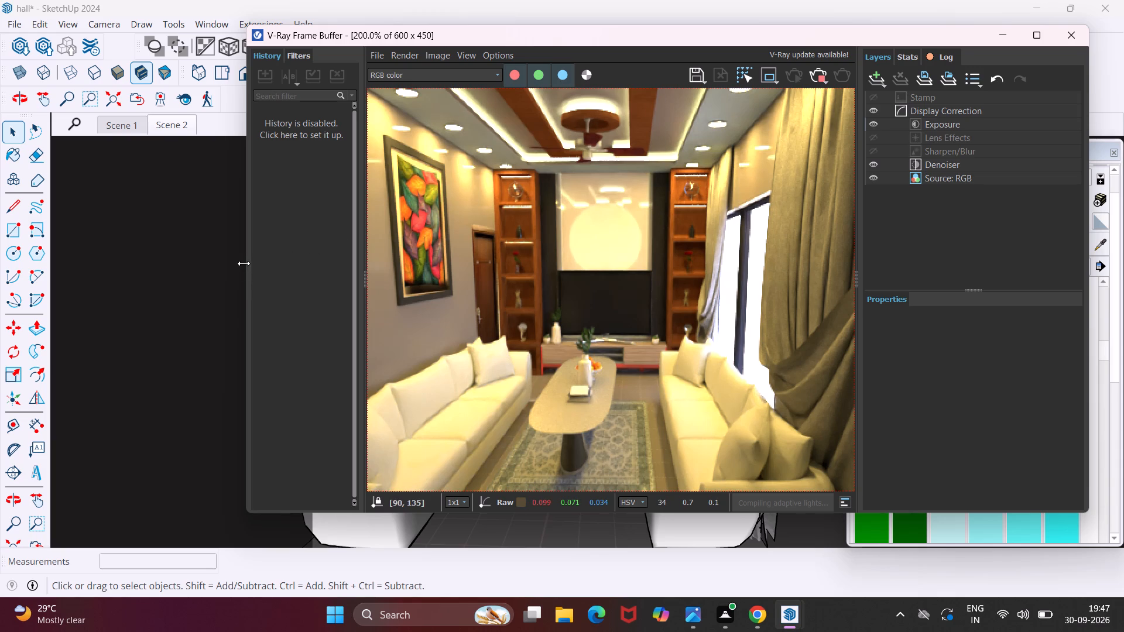
Widen the frame buffer and view the whole living room render at 100%.
drag(244, 263, 605, 305)
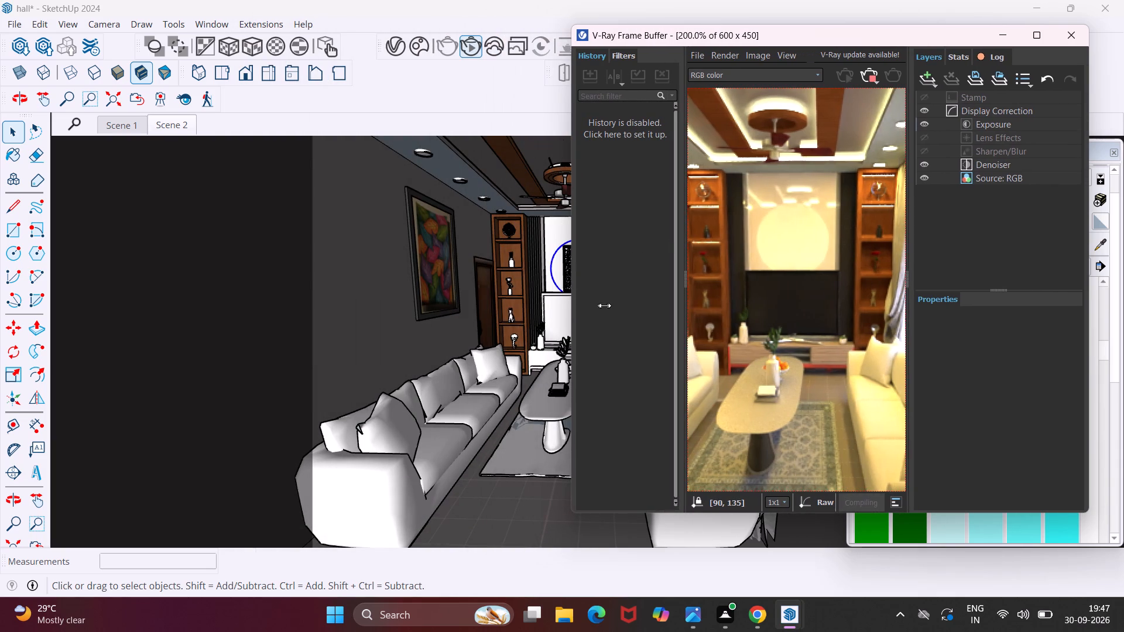
drag(605, 305, 615, 308)
drag(569, 268, 205, 292)
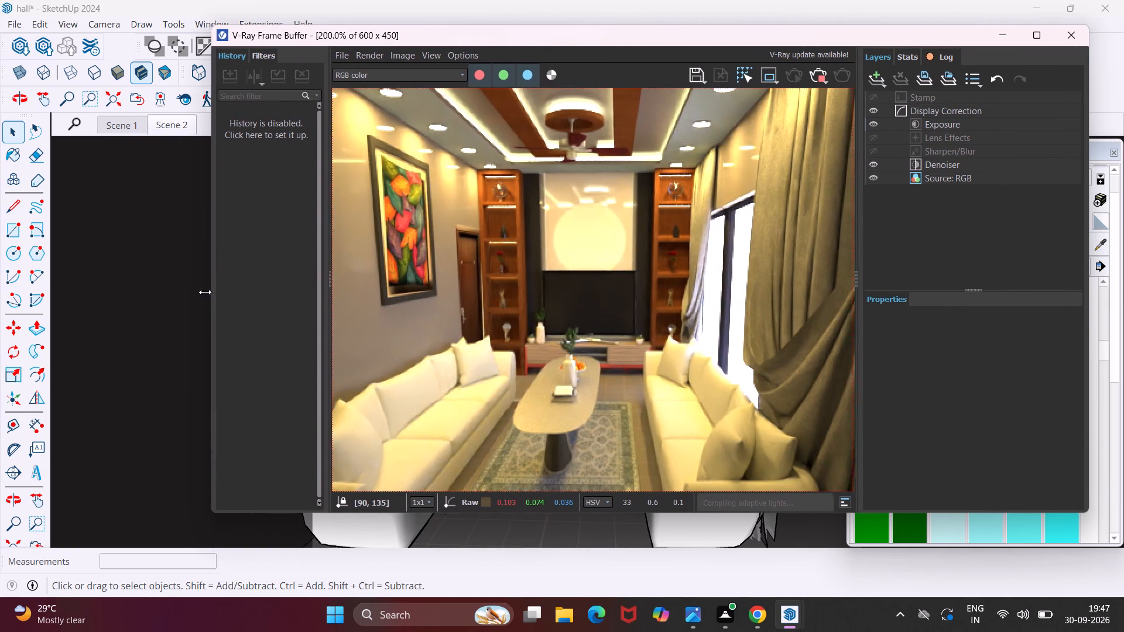
drag(205, 292, 92, 291)
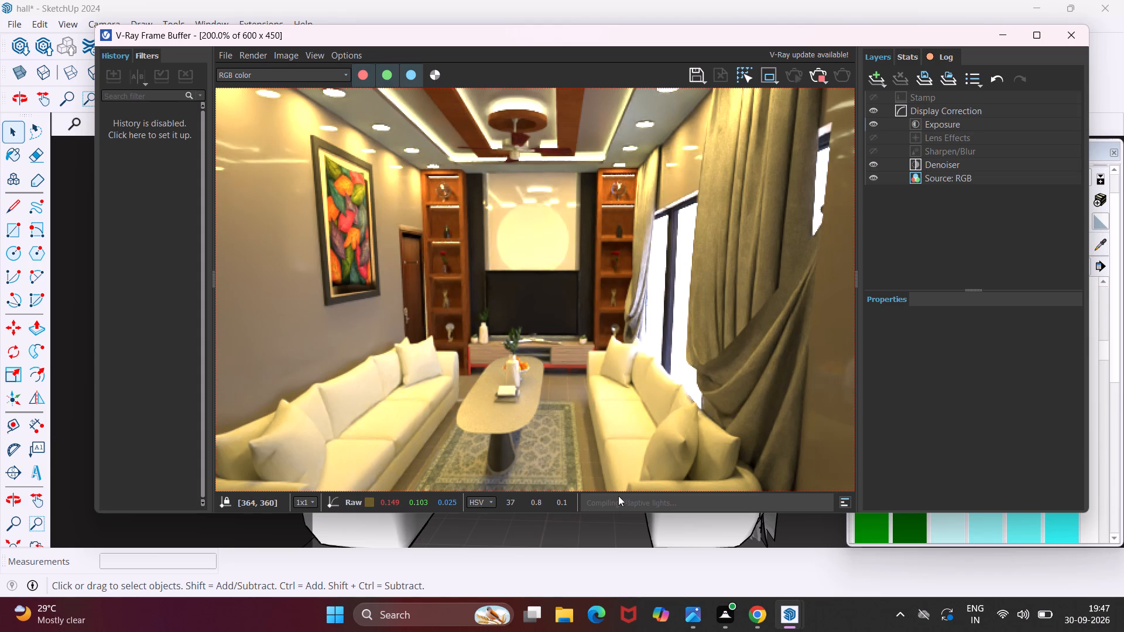
scroll(575, 445, down, 1)
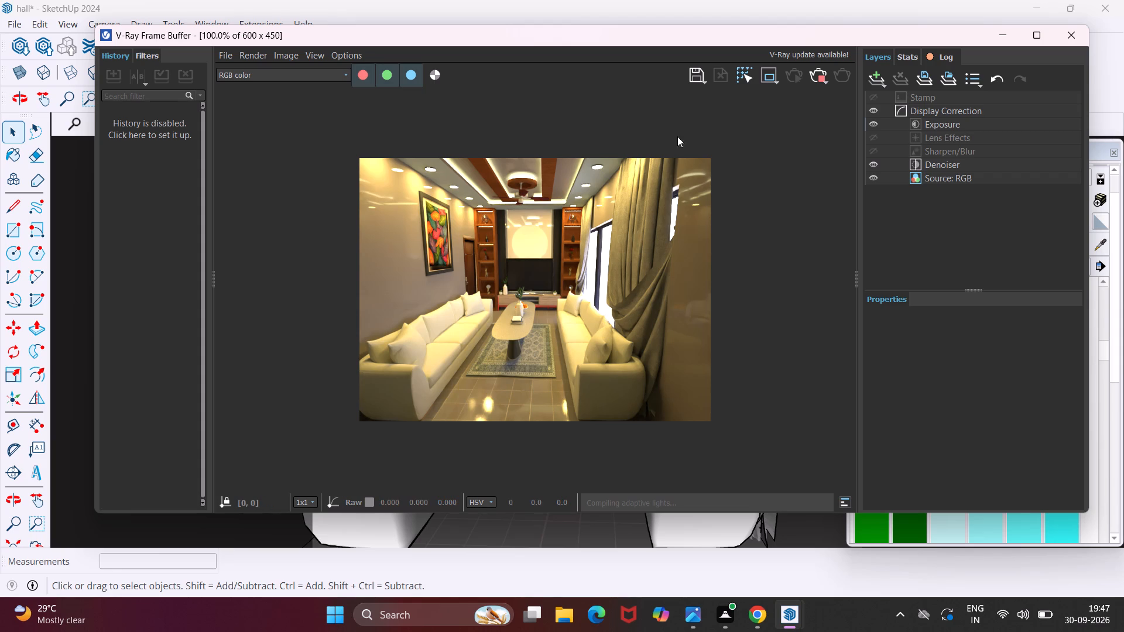
Save the rendered image to the Desktop as a PNG named hall and close the frame buffer.
click(695, 84)
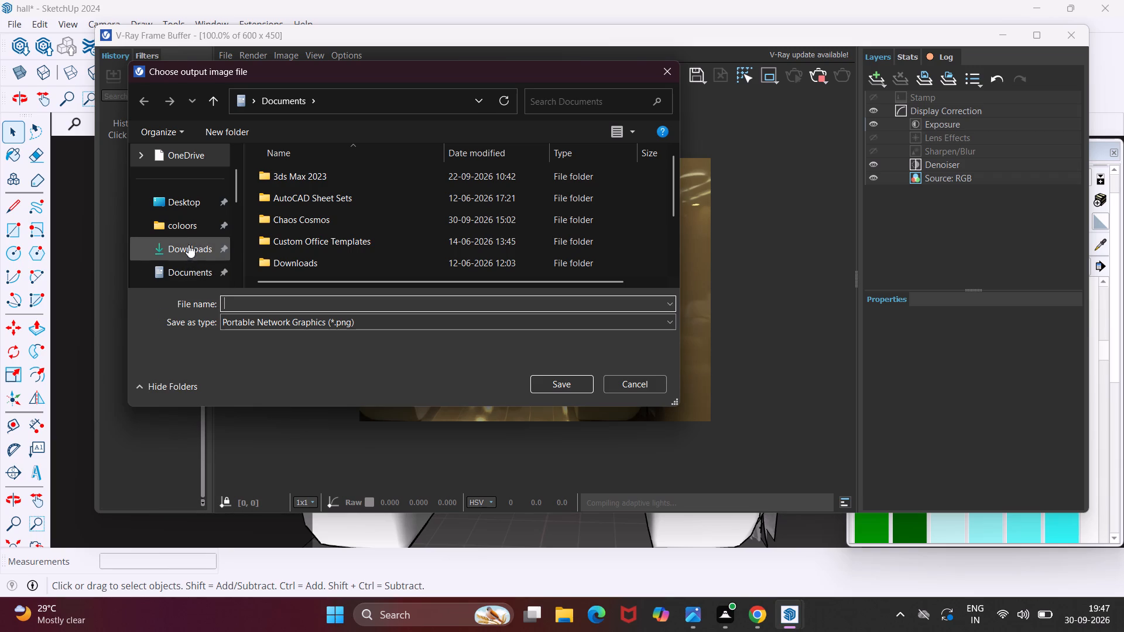
click(187, 207)
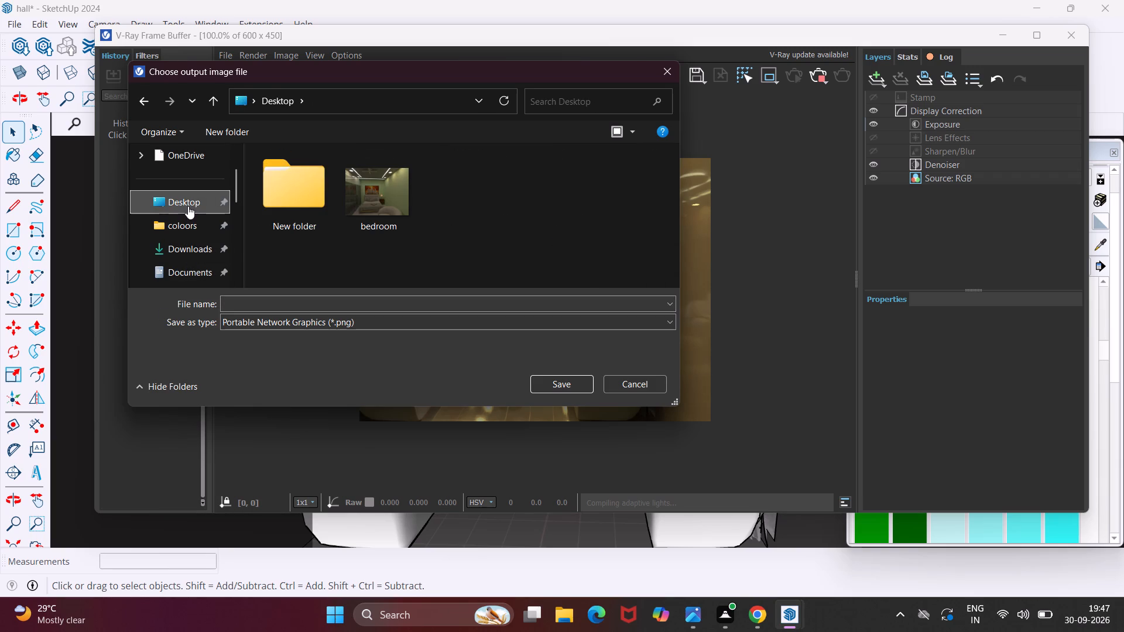
click(320, 304)
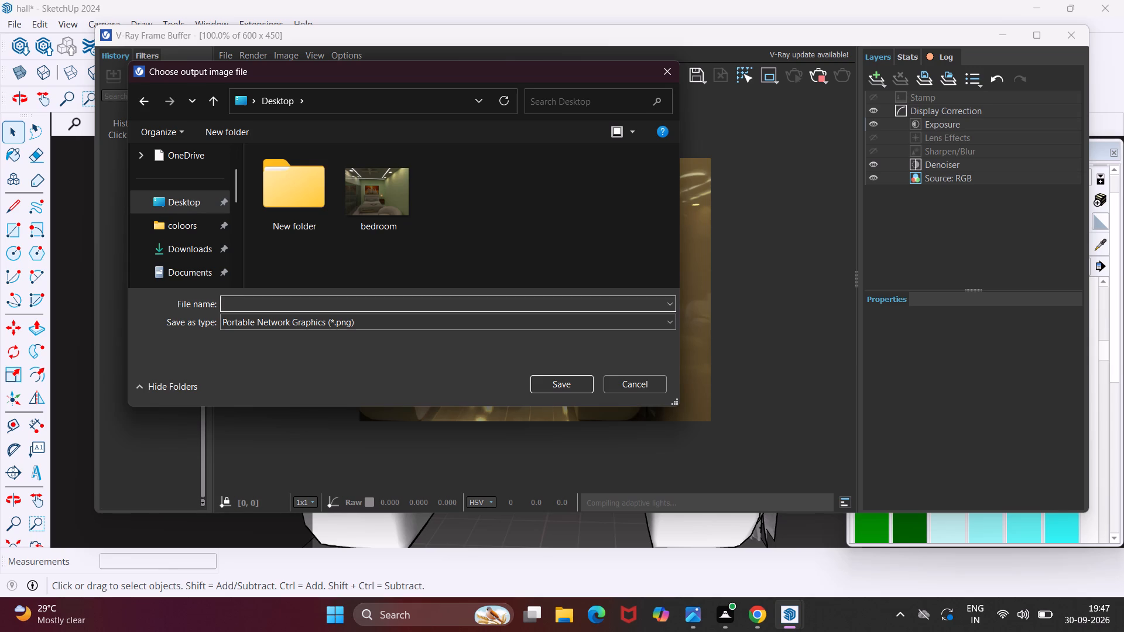
text(hall)
click(563, 386)
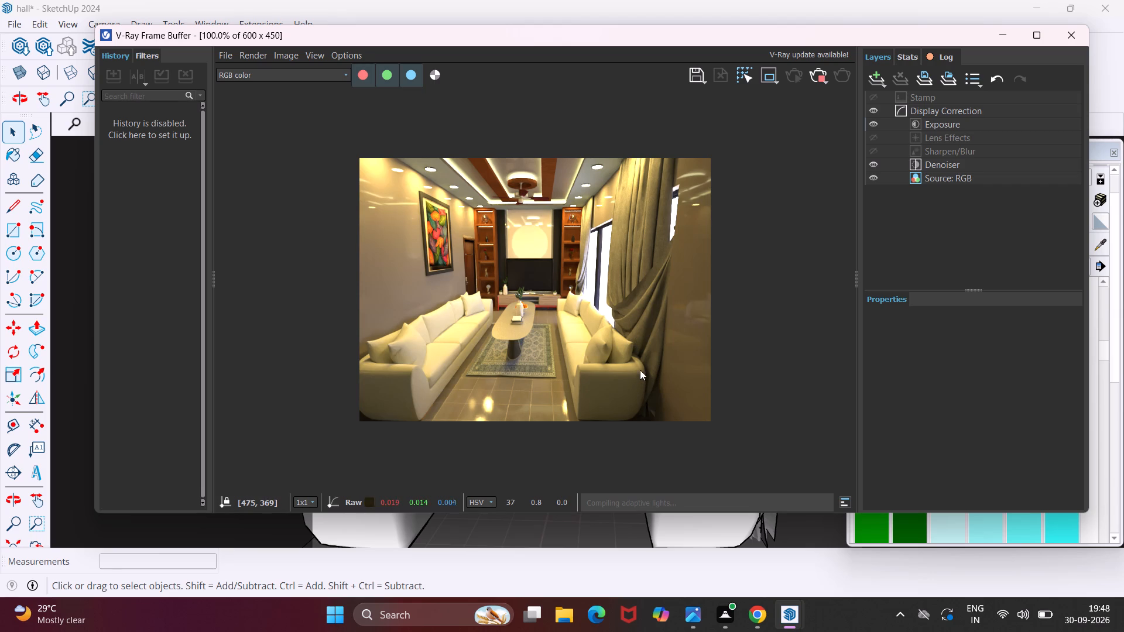
click(1062, 40)
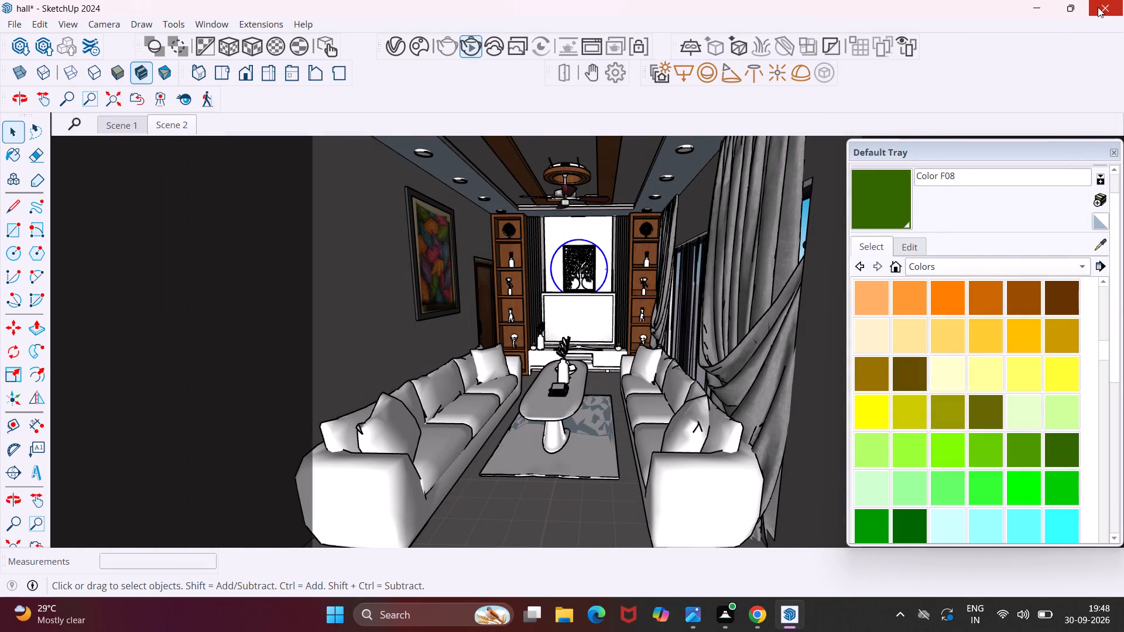
Save the hall model and close SketchUp.
key(ctrl+s)
click(1108, 5)
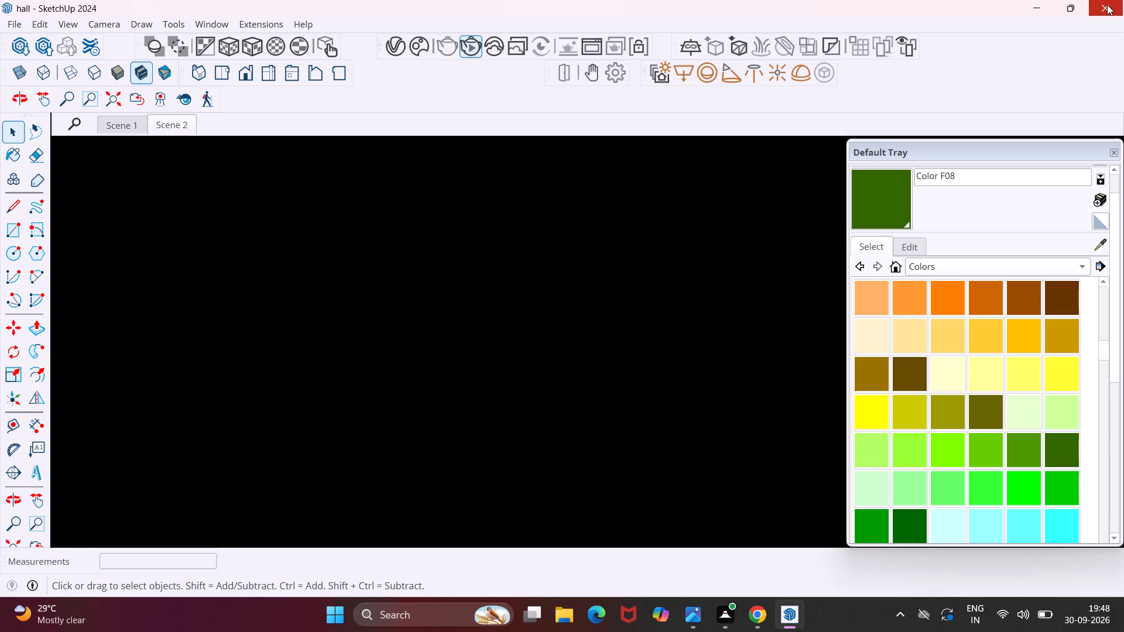